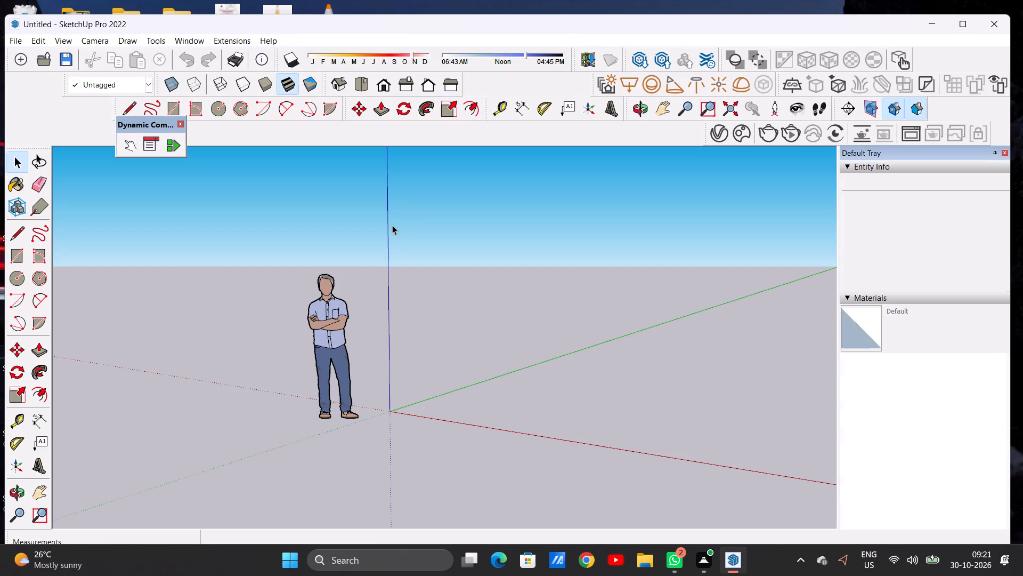
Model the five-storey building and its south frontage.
Draw a 30' by 50' rectangle on the ground in top view, on the positive red-axis side of the origin.
click(362, 83)
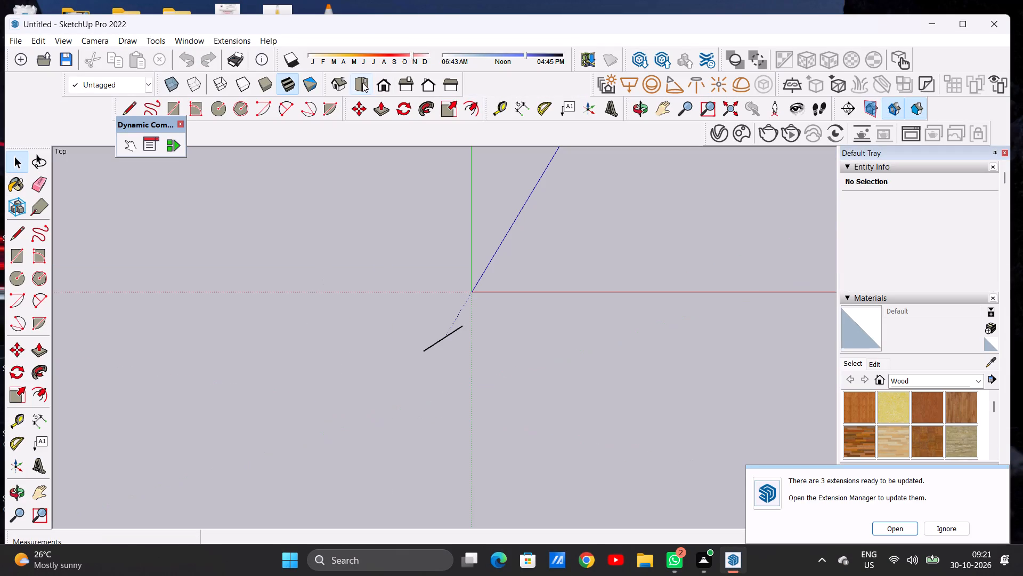
drag(661, 115, 423, 324)
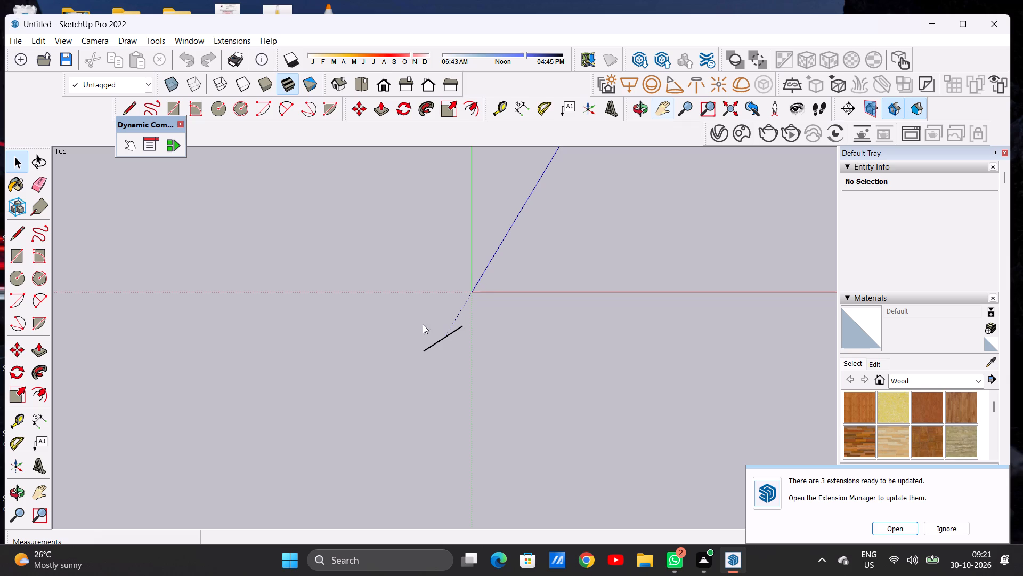
drag(423, 324, 459, 279)
click(657, 108)
drag(507, 278, 212, 372)
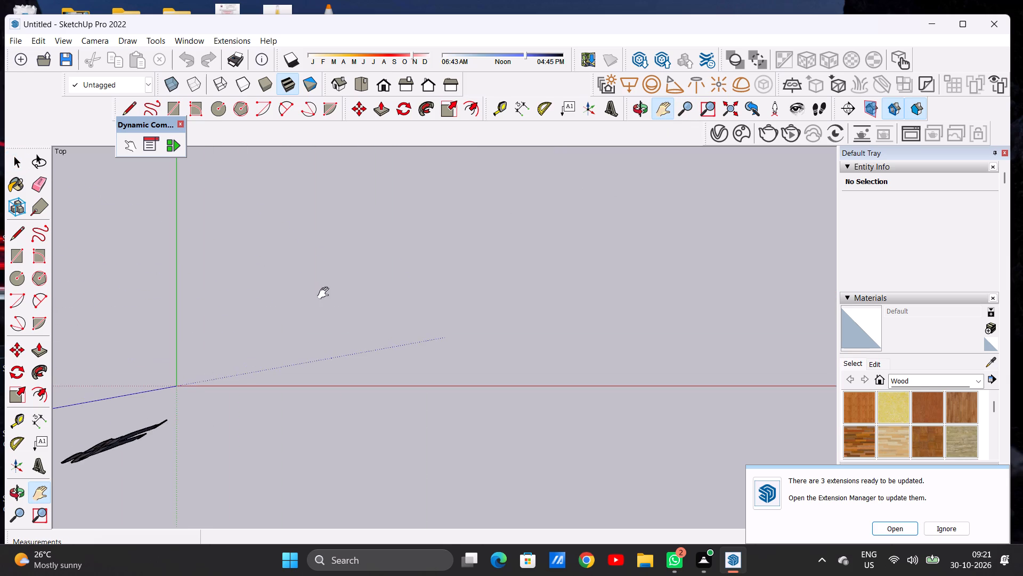
drag(326, 293, 258, 412)
drag(342, 343, 299, 351)
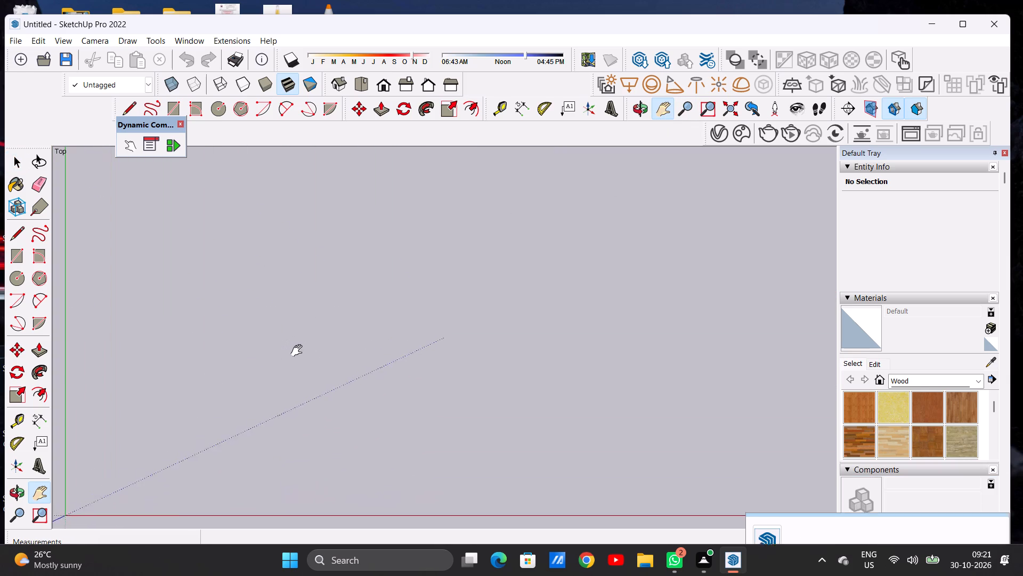
drag(299, 351, 298, 343)
key(space)
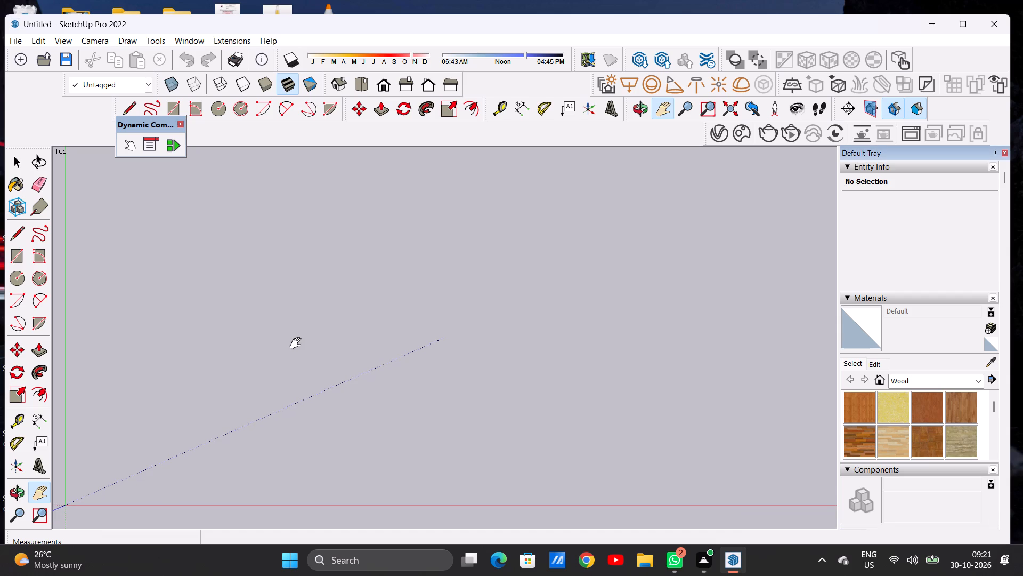
key(space)
key(space)
key(space)
text(R)
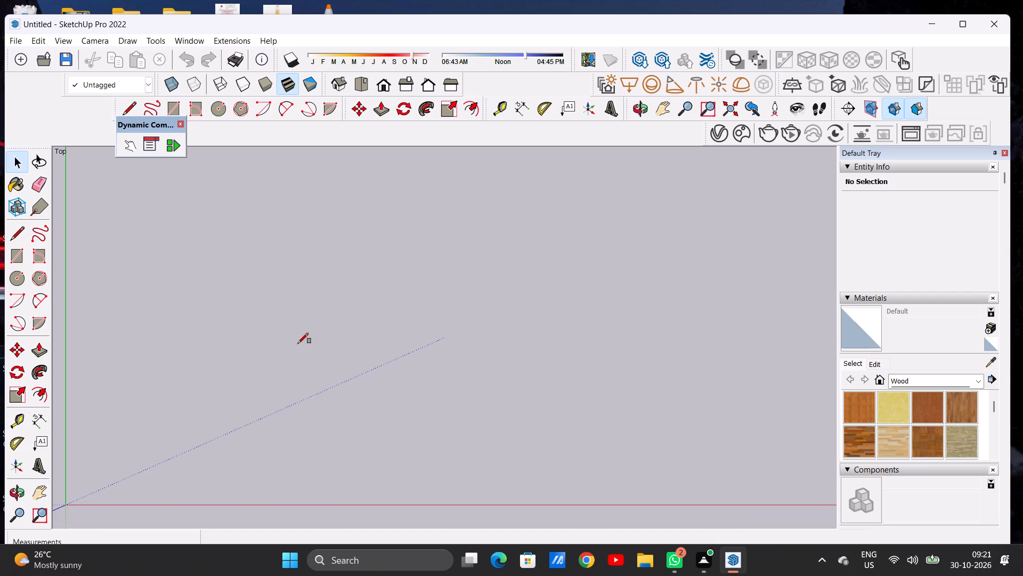
click(206, 153)
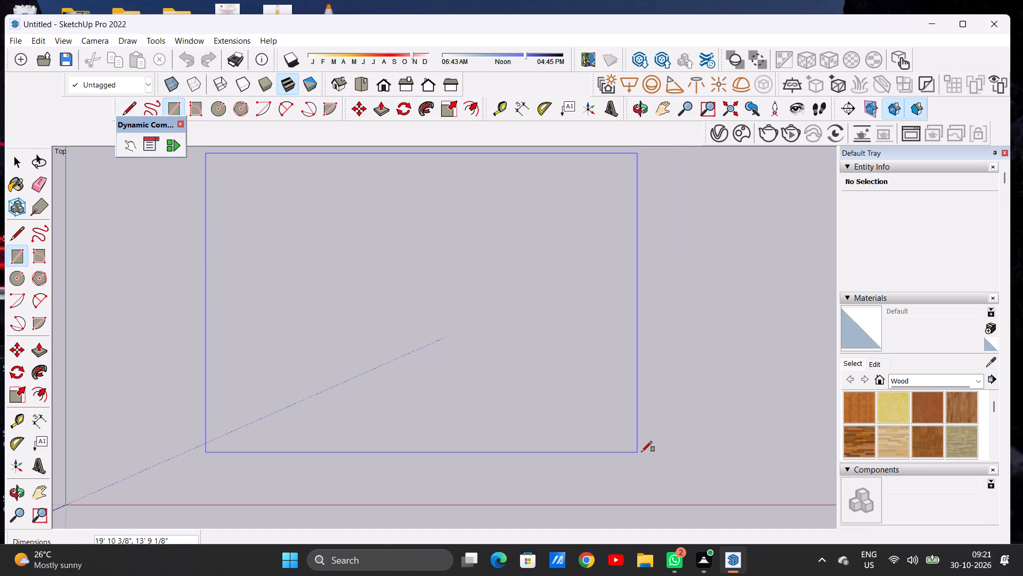
text(30)
key(apostrophe)
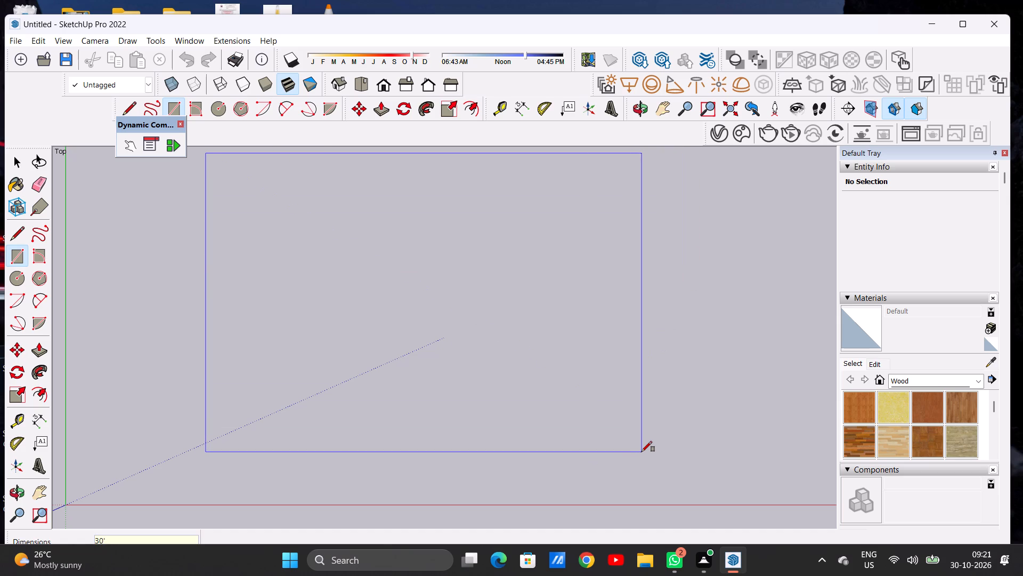
text(,50')
key(Return)
key(space)
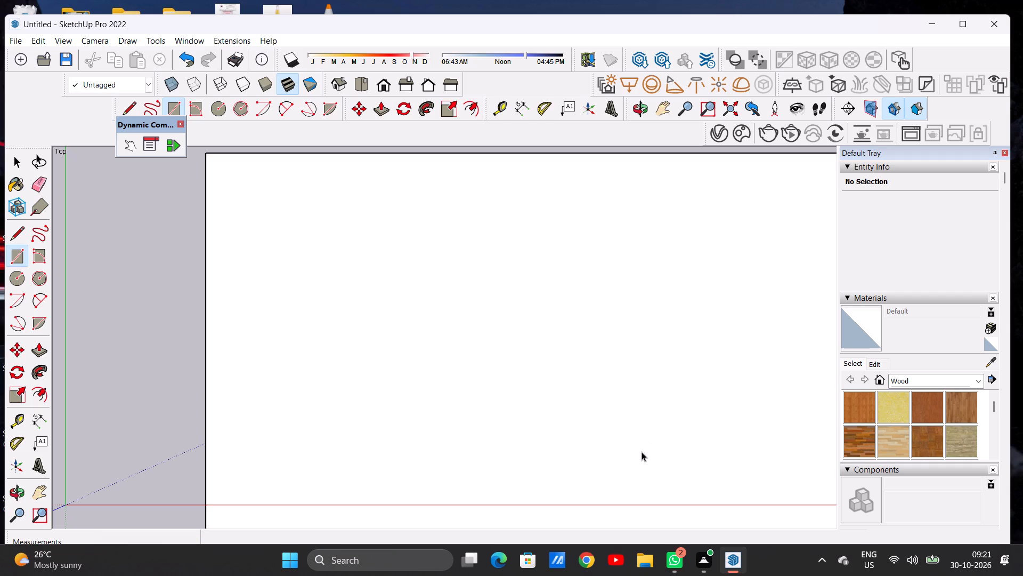
Move the whole rectangle about 89' diagonally away from the origin so it sits clear of the red axis.
scroll(382, 359, down, 6)
scroll(361, 362, up, 1)
scroll(358, 362, down, 8)
scroll(284, 370, down, 8)
scroll(260, 375, up, 1)
scroll(260, 375, down, 4)
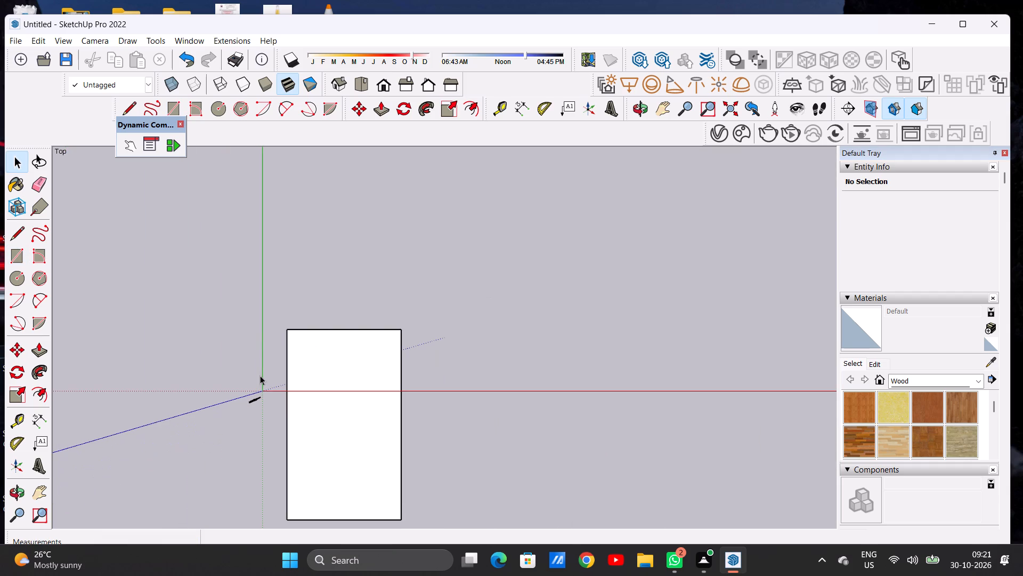
scroll(242, 354, down, 4)
scroll(584, 260, up, 6)
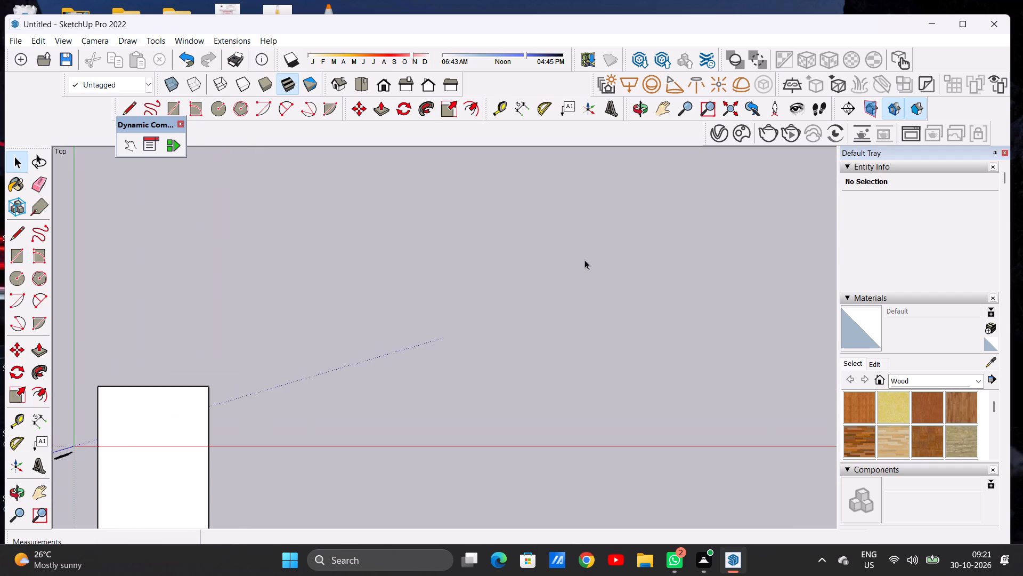
scroll(584, 260, down, 2)
triple_click(248, 384)
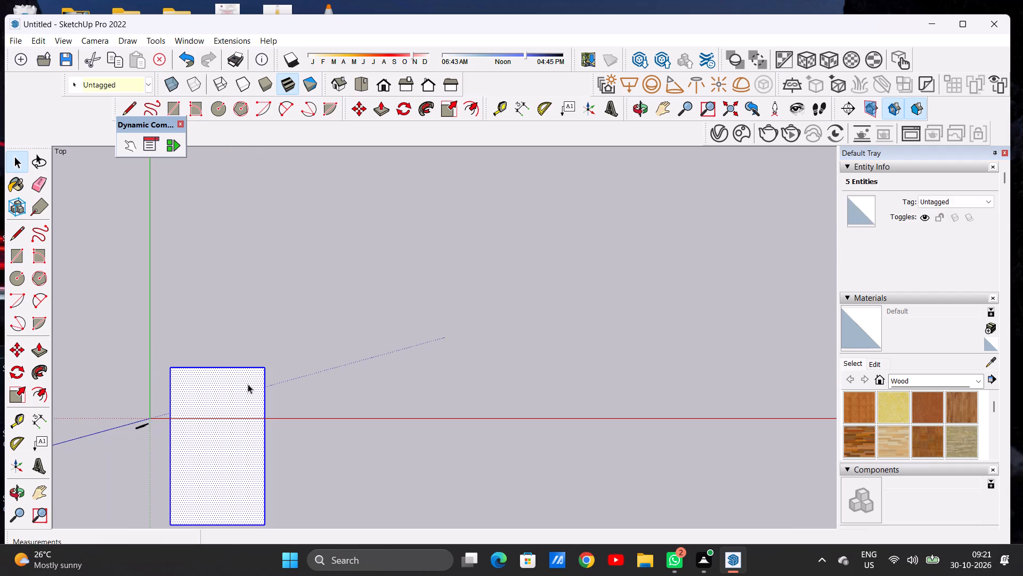
key(m)
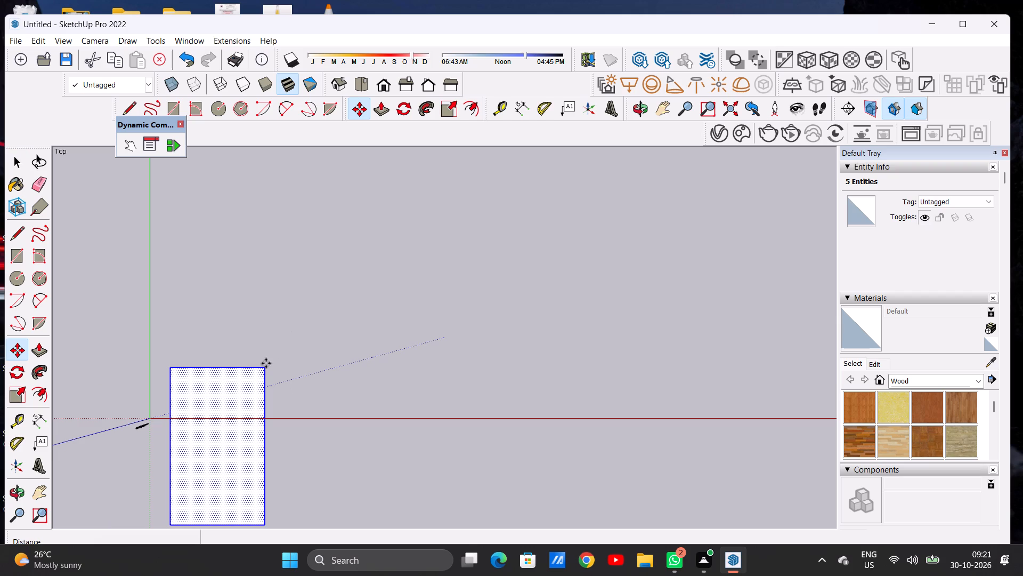
click(262, 369)
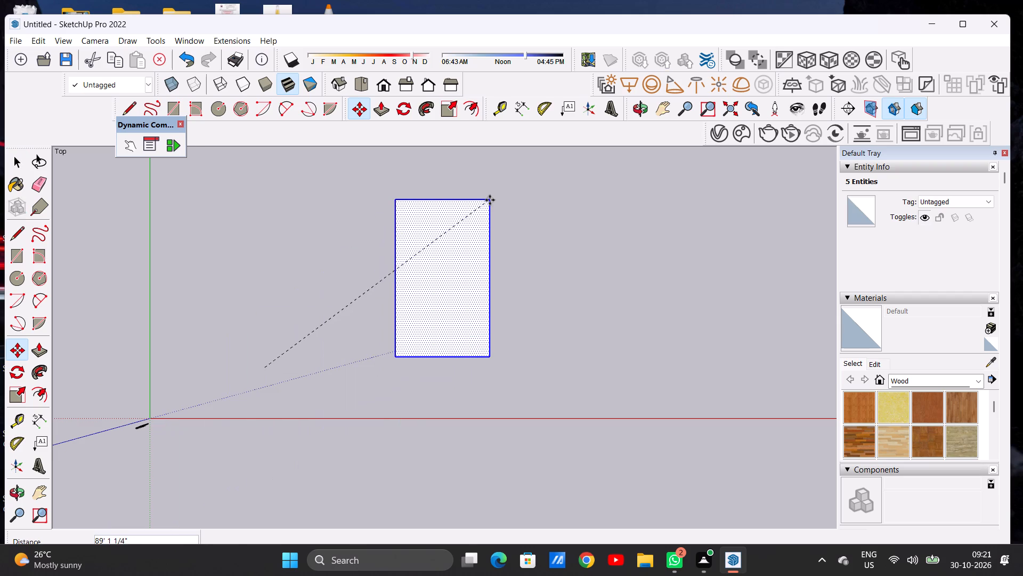
click(490, 200)
key(space)
click(610, 244)
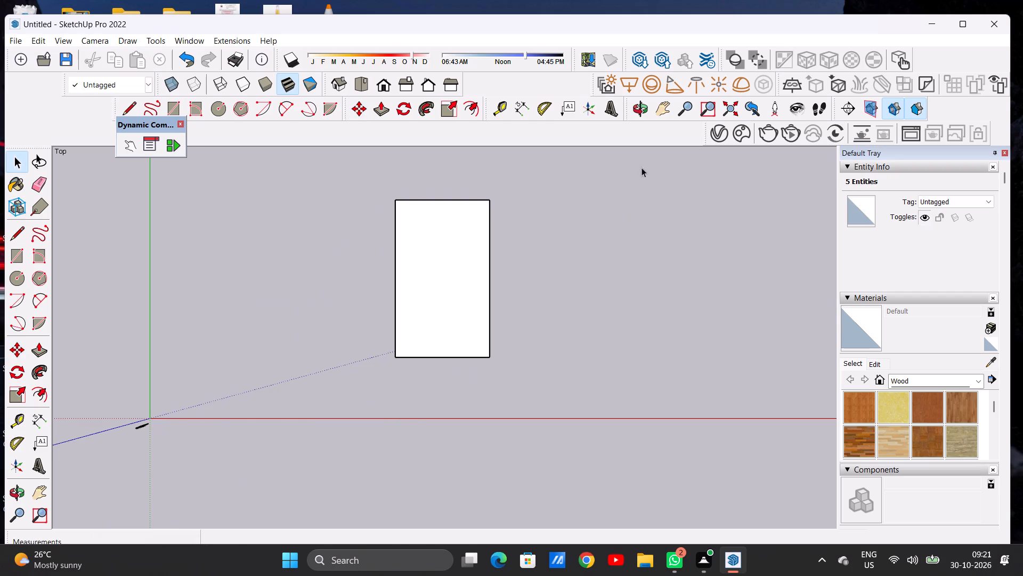
Rotate the whole rectangle 90° counterclockwise about its lower-left corner so its long side runs parallel to the red axis.
click(665, 101)
drag(667, 219, 577, 306)
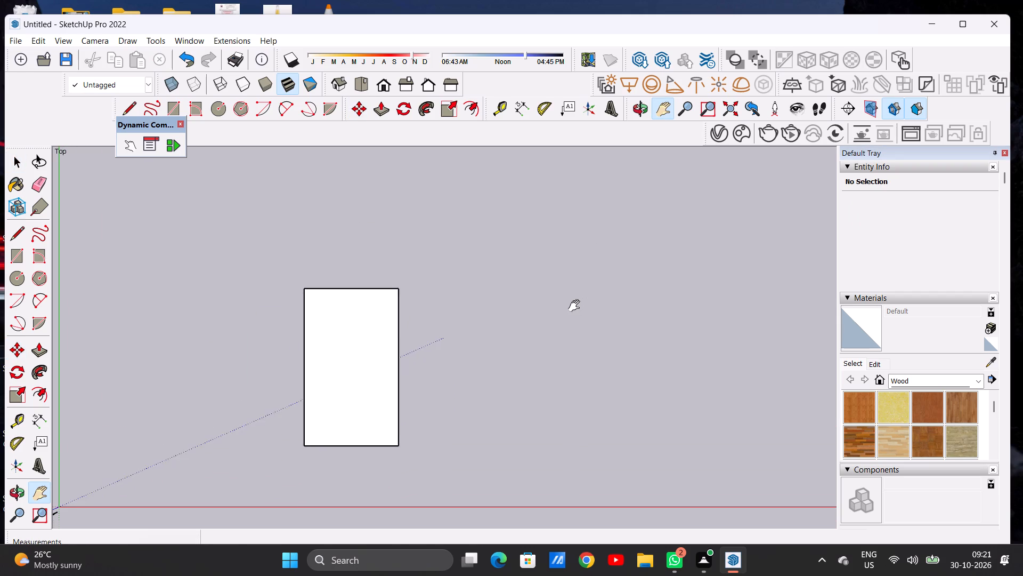
drag(577, 306, 578, 307)
key(space)
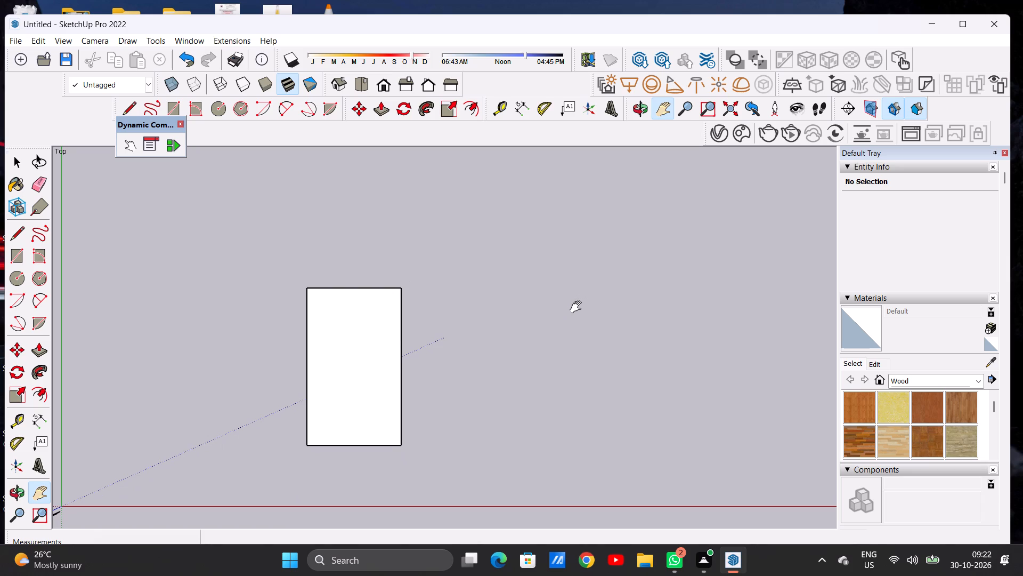
triple_click(389, 372)
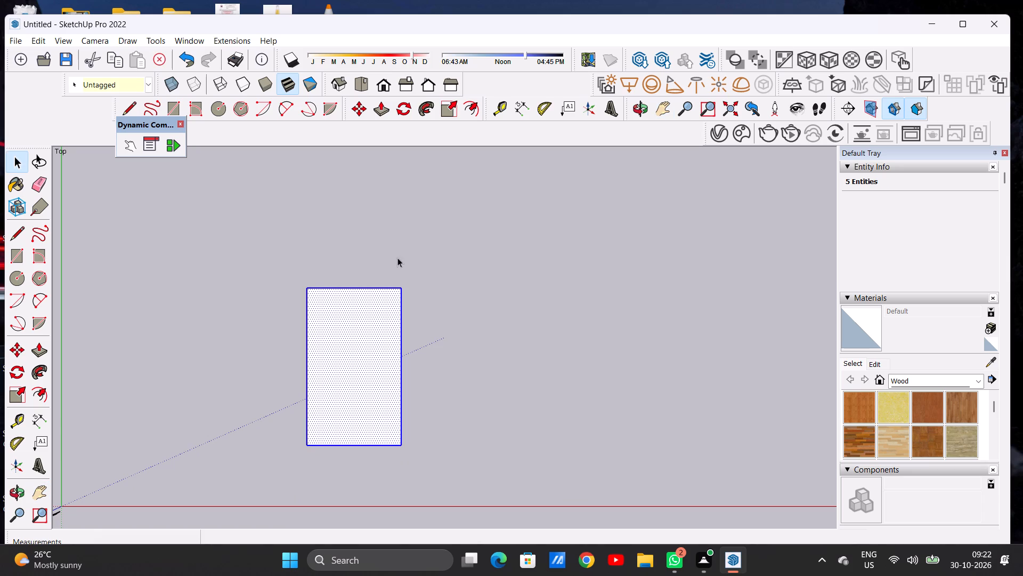
click(409, 109)
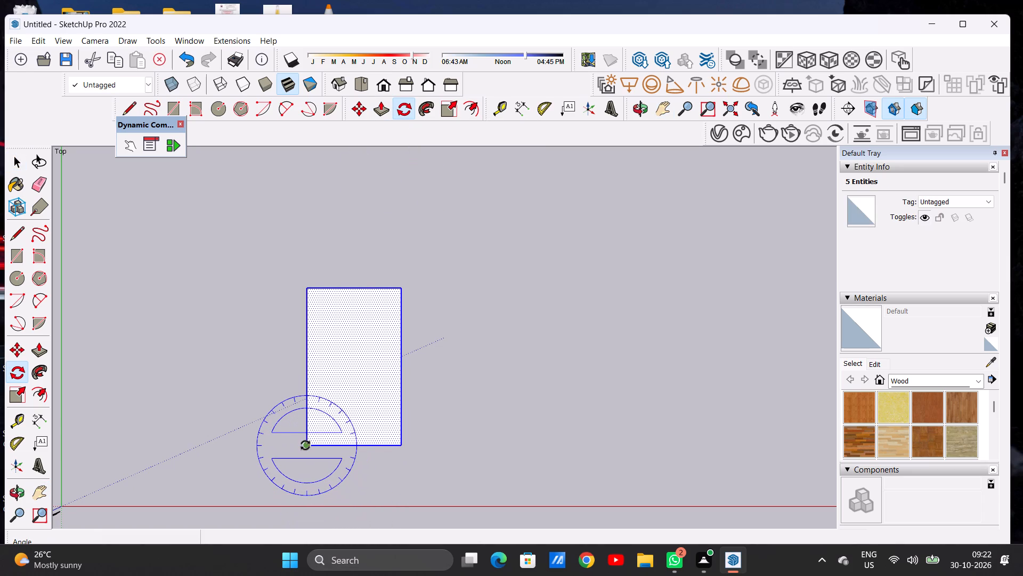
click(305, 445)
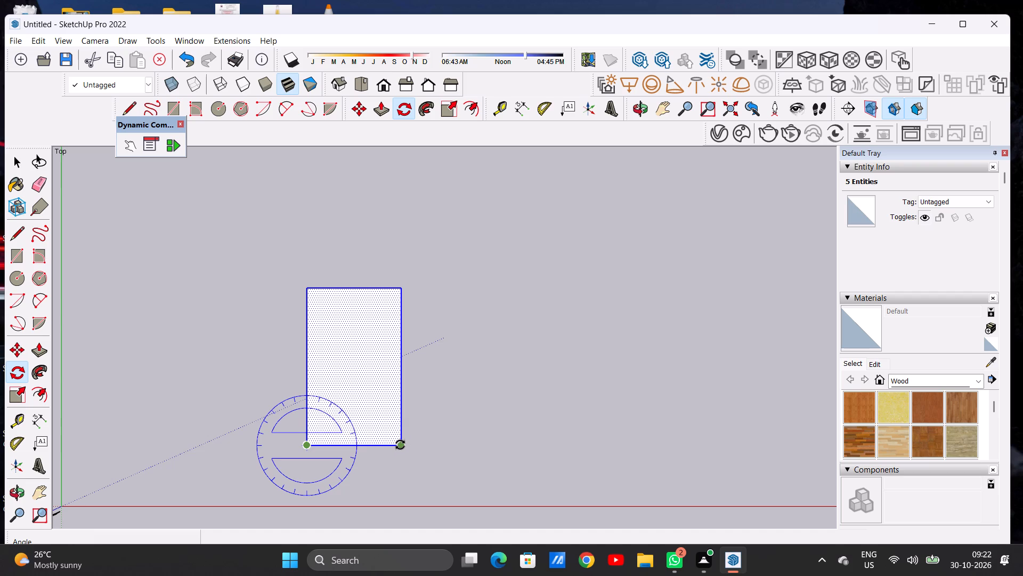
click(400, 445)
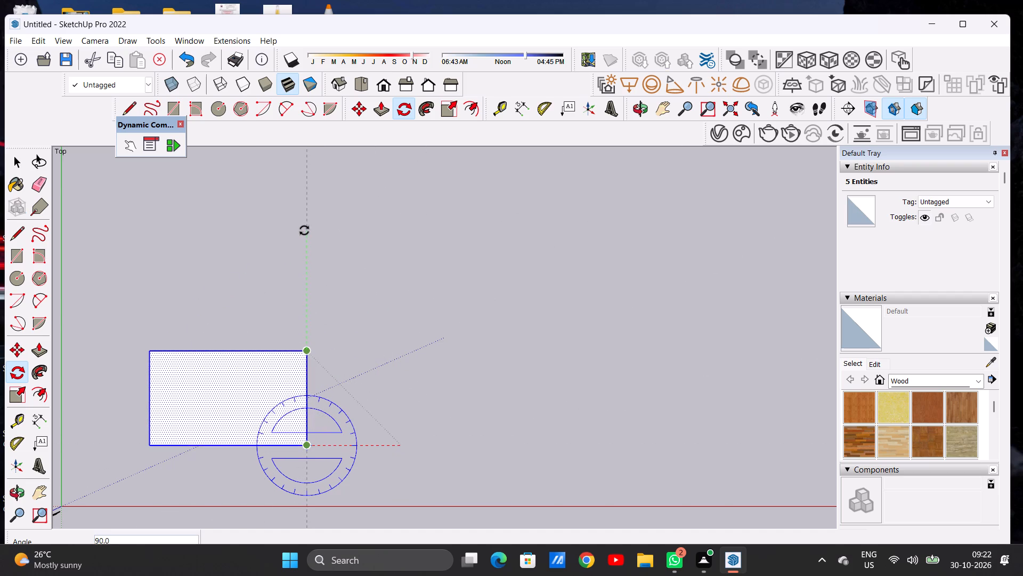
click(304, 230)
key(space)
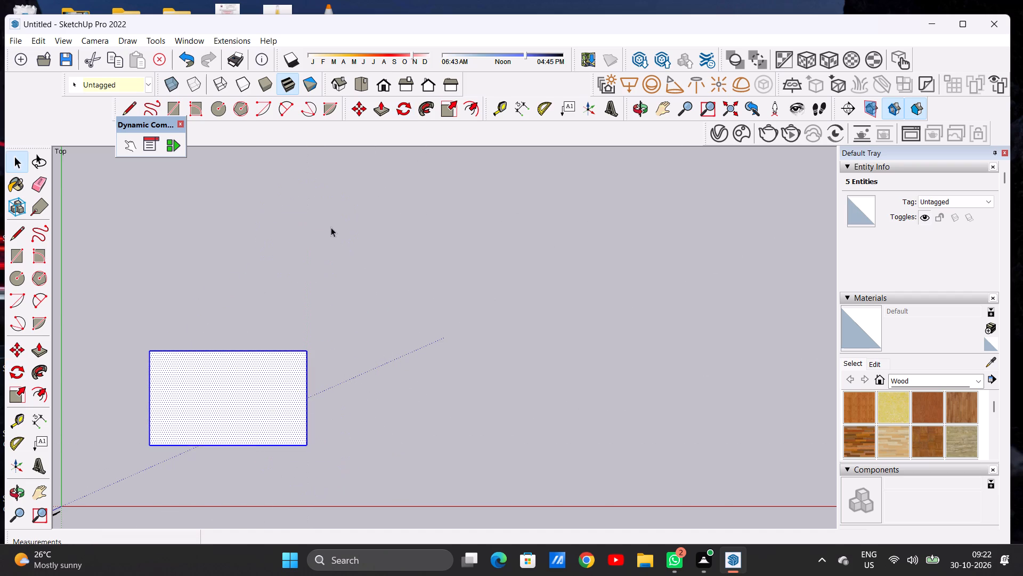
click(331, 227)
Move the rotated rectangle about 72' 8" diagonally away from the green axis, toward the open area up and to the right.
triple_click(266, 378)
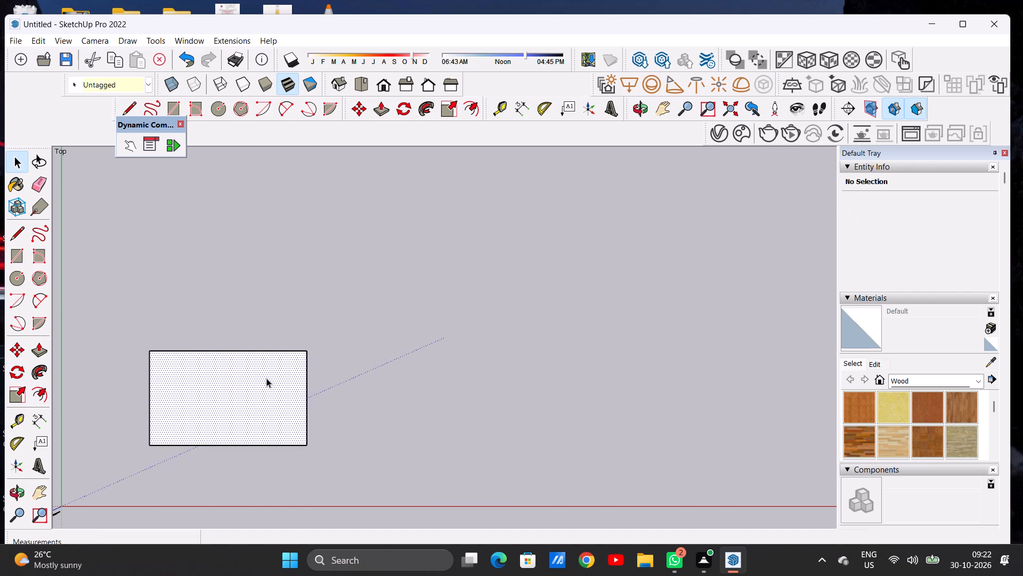
key(m)
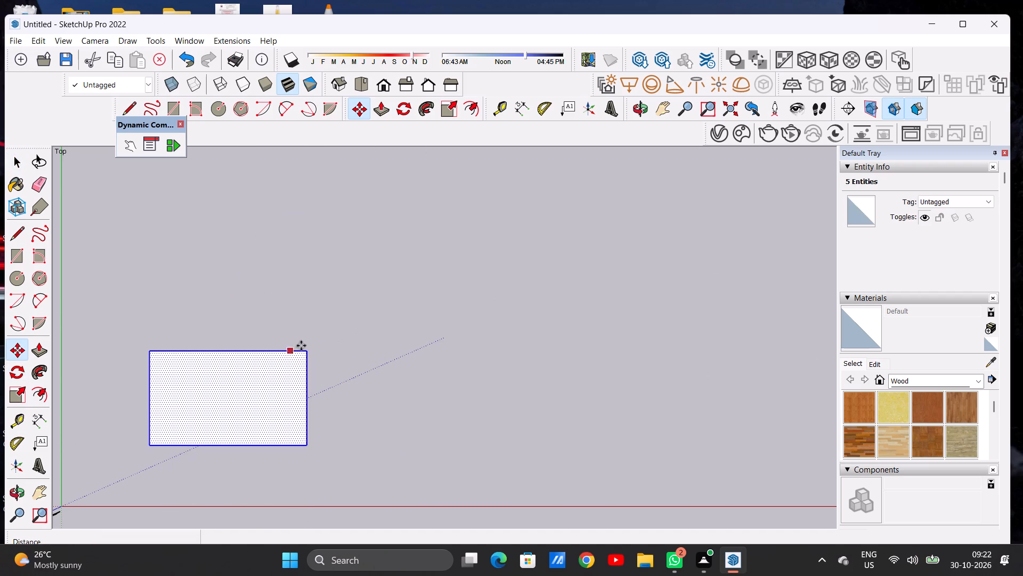
click(304, 354)
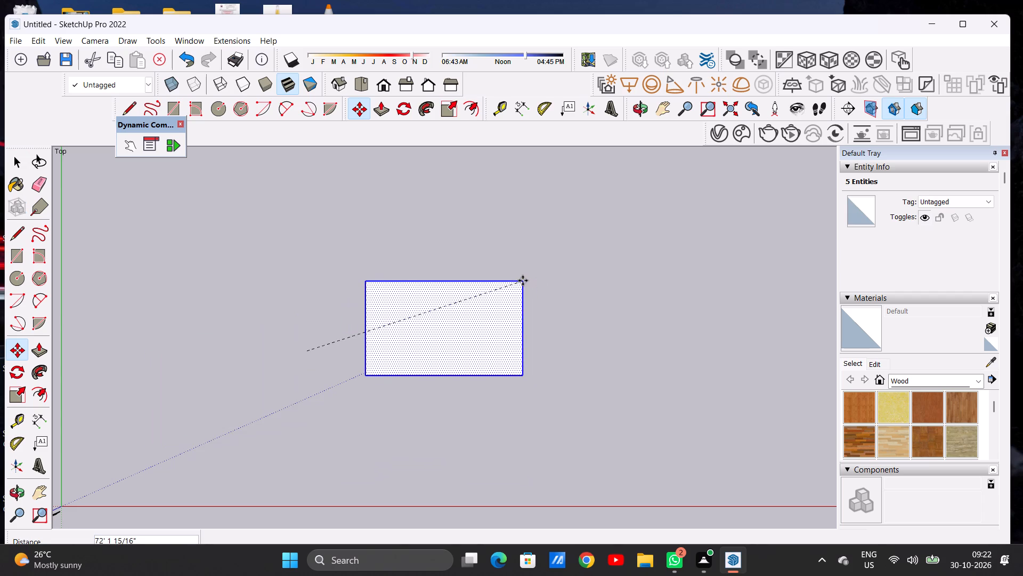
click(517, 260)
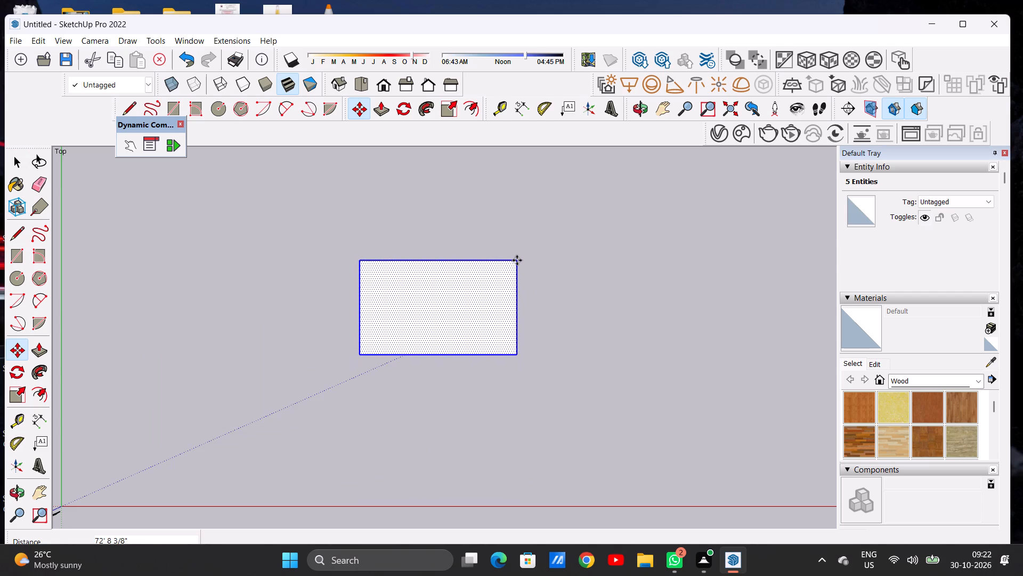
key(space)
click(598, 287)
Check the lengths of the rectangle's upper long edge and right short edge with the Dimension tool, without placing the dimensions.
scroll(556, 255, up, 3)
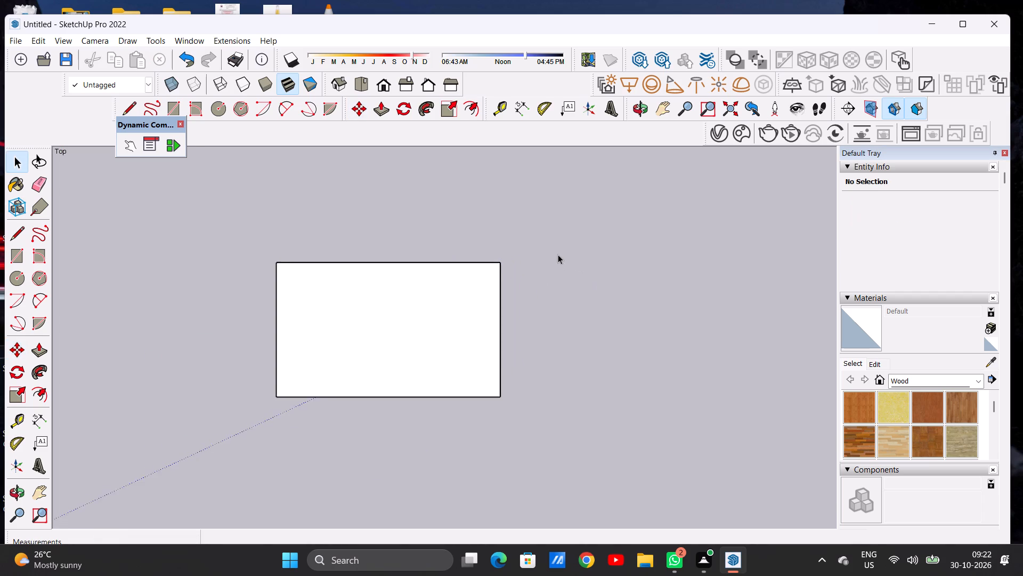
scroll(558, 254, up, 2)
scroll(612, 259, down, 6)
scroll(543, 274, up, 11)
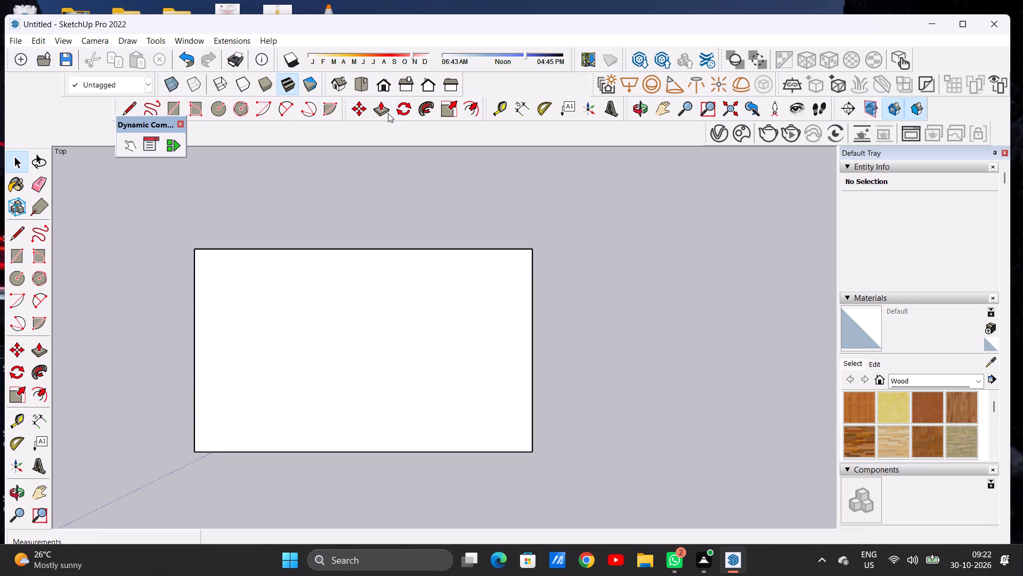
click(518, 113)
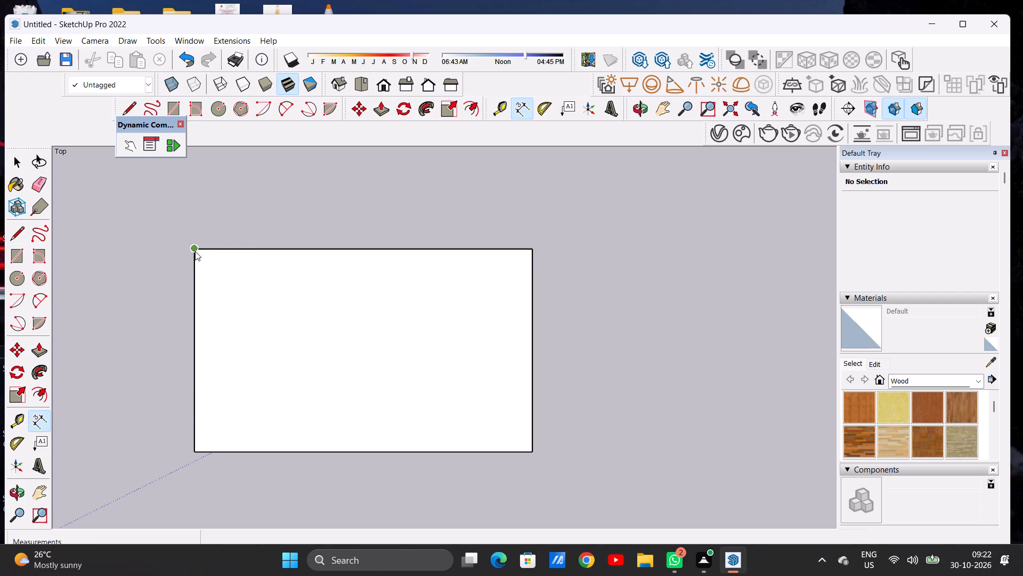
click(194, 249)
click(529, 254)
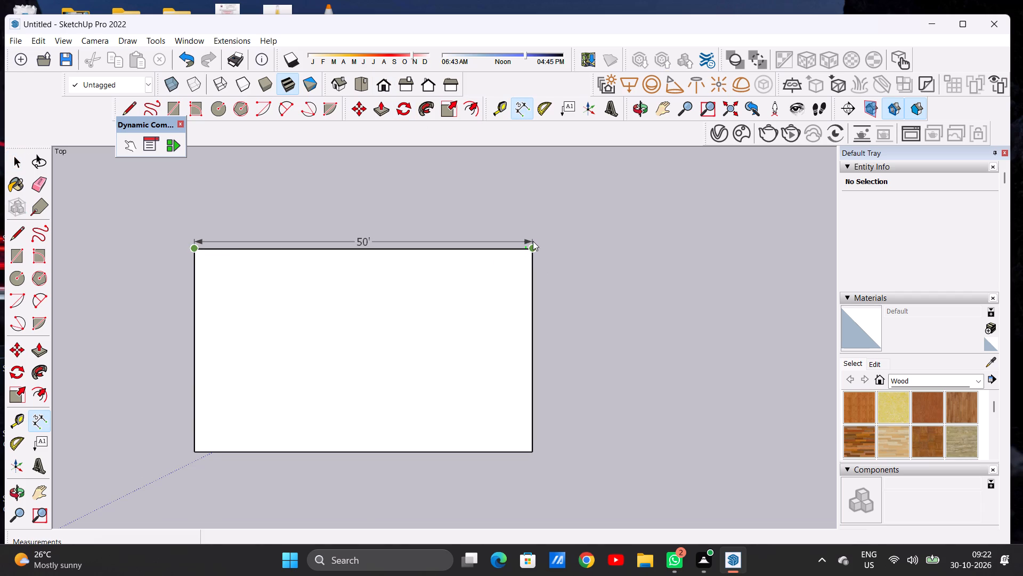
key(space)
click(523, 110)
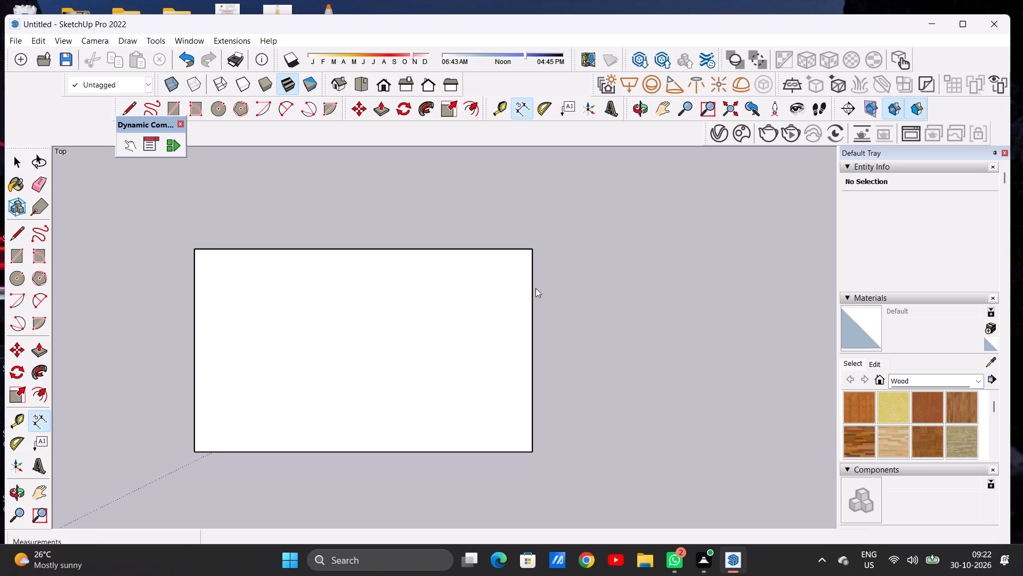
click(531, 249)
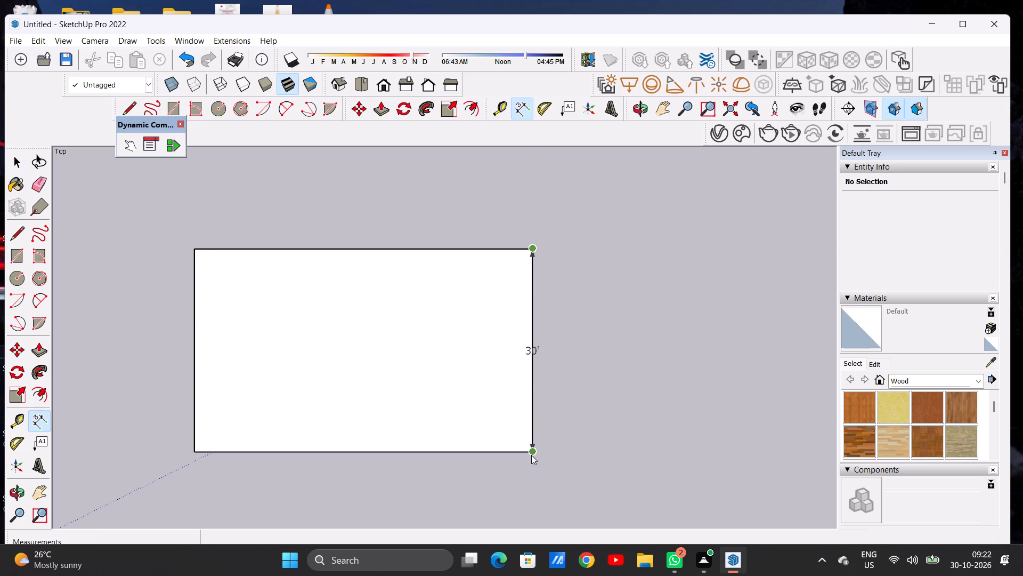
click(531, 455)
key(space)
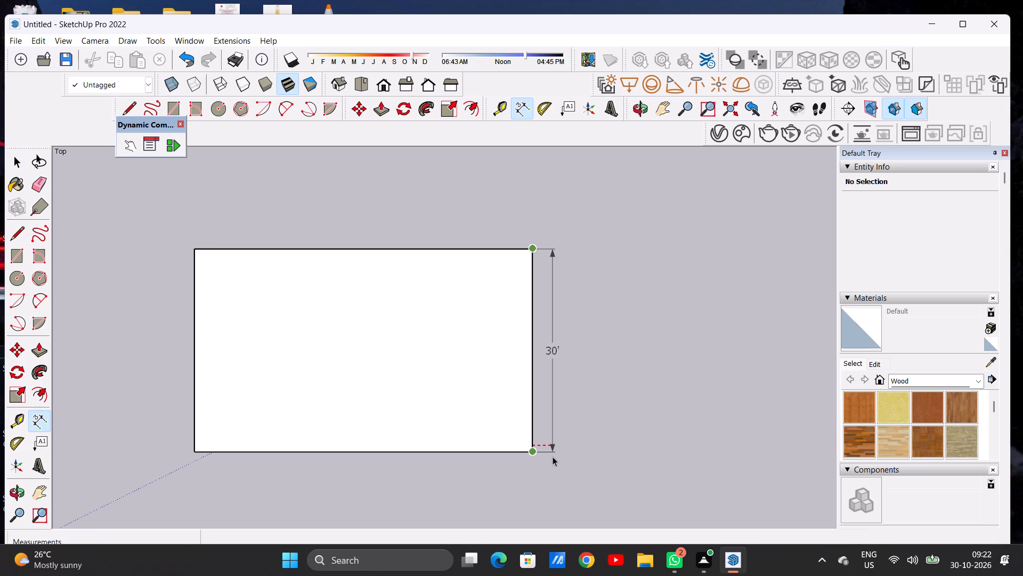
Push/Pull the 30' by 50' rectangle upward by 9" to form a slab.
scroll(366, 396, down, 6)
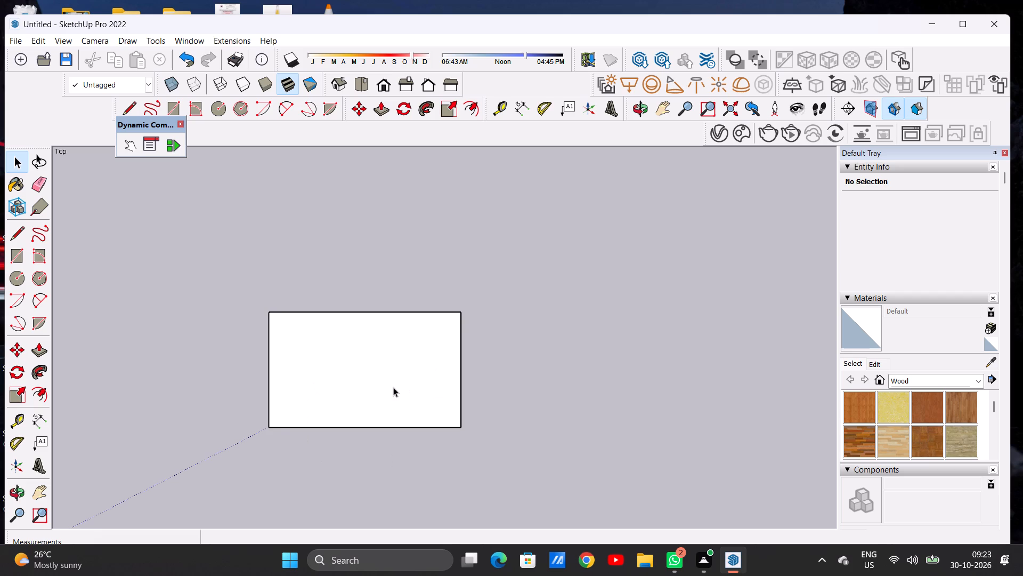
scroll(405, 382, down, 4)
middle_drag(384, 428, 377, 324)
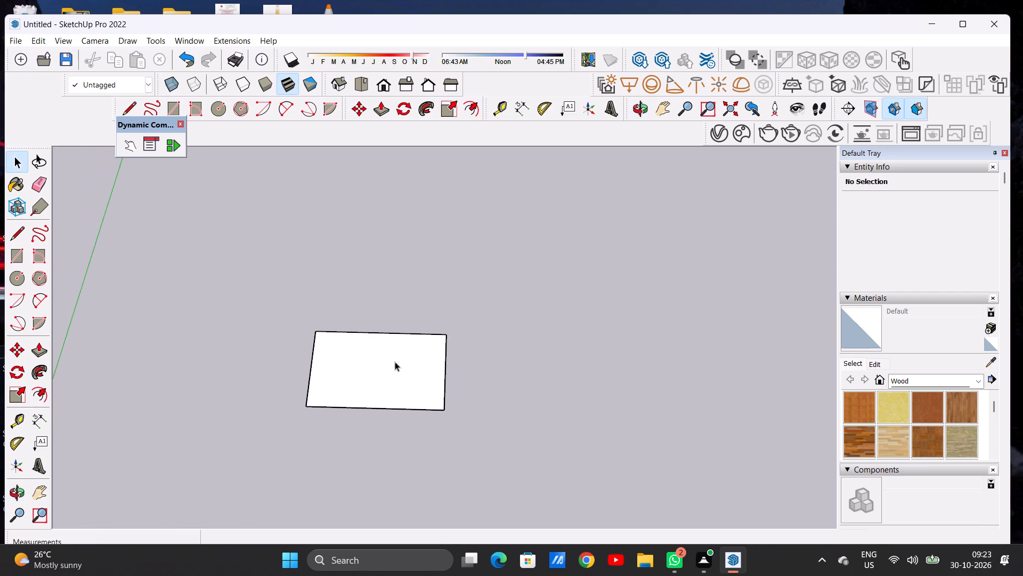
scroll(399, 371, up, 6)
middle_drag(412, 403, 411, 348)
middle_drag(411, 348, 426, 342)
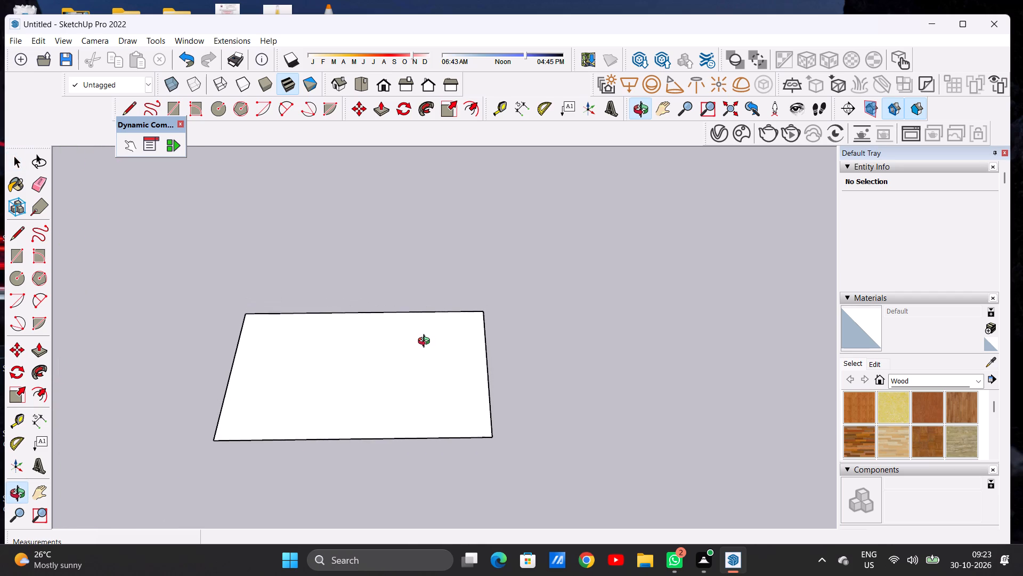
middle_drag(426, 342, 418, 343)
key(p)
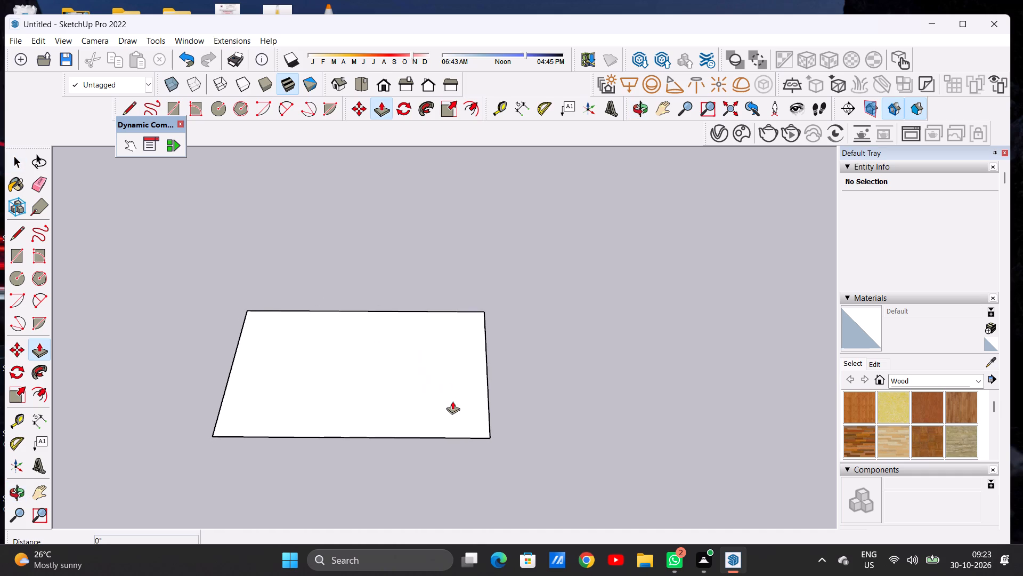
click(467, 409)
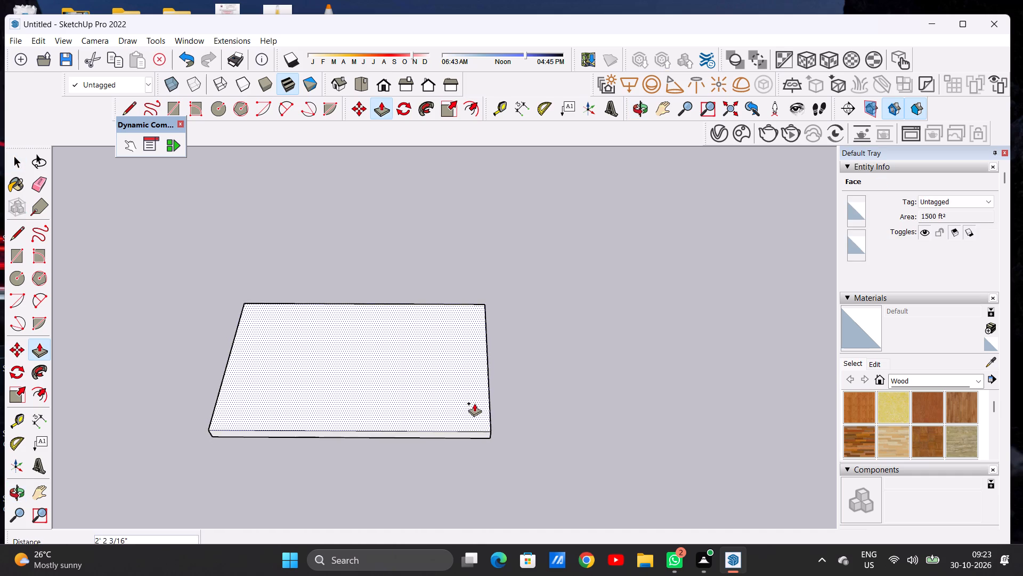
middle_drag(474, 403, 474, 384)
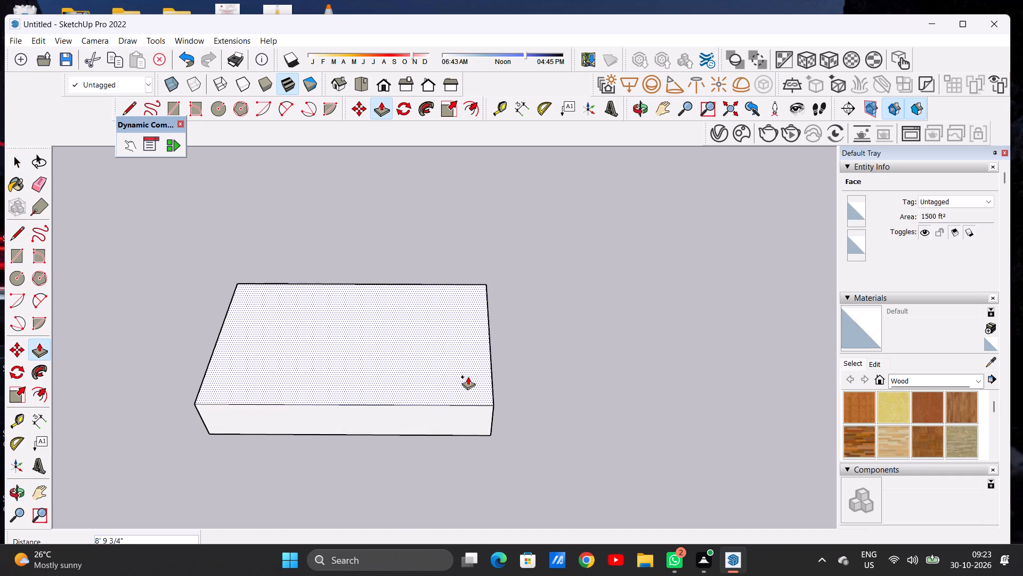
key(9)
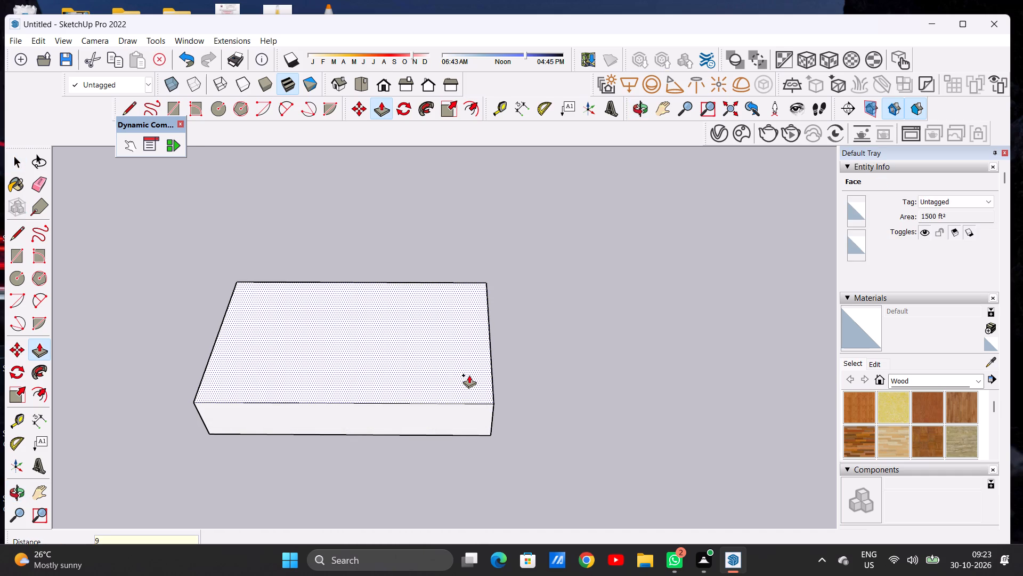
key(shift+quotedbl)
key(Return)
key(space)
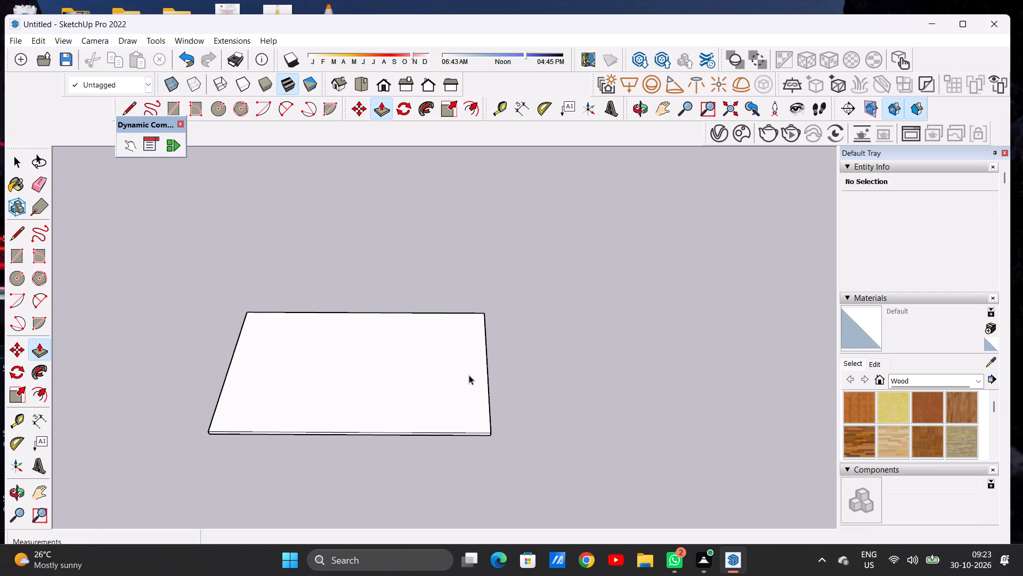
Inspect the slab's front edge and overall shape from low and high viewing angles.
scroll(437, 431, up, 16)
middle_drag(455, 435, 466, 340)
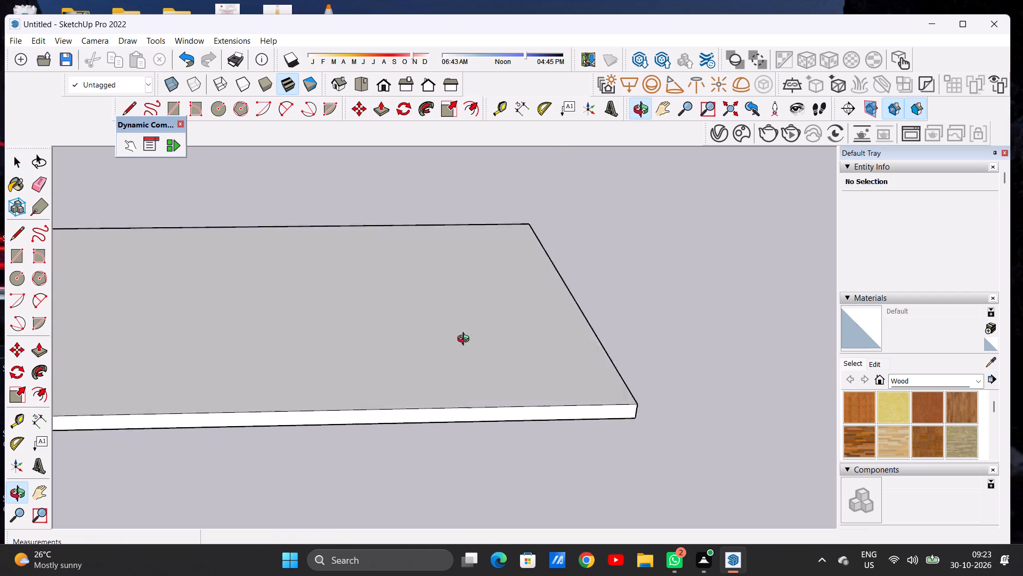
middle_drag(466, 340, 472, 363)
scroll(556, 376, down, 19)
middle_drag(526, 411, 522, 403)
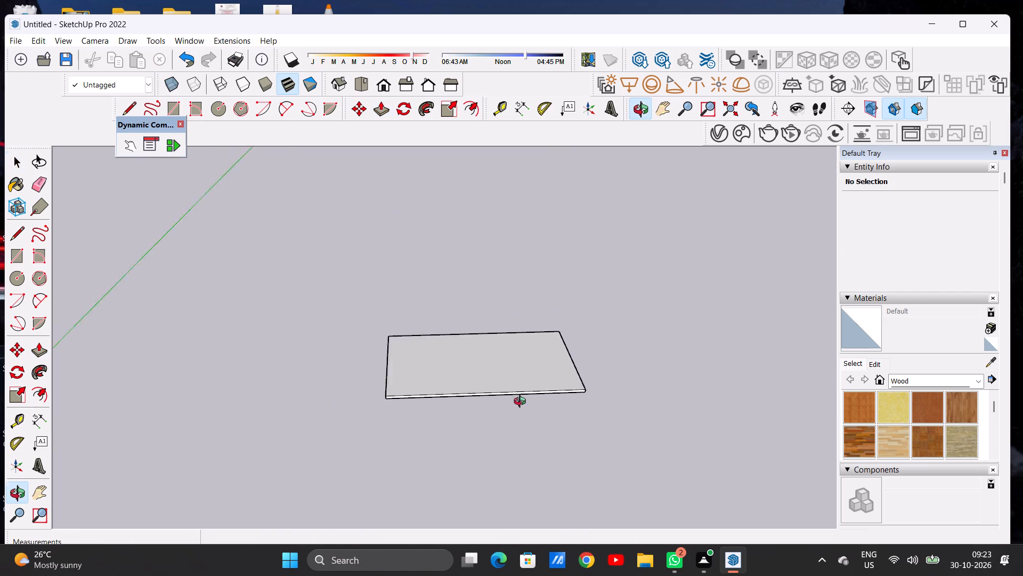
middle_drag(522, 403, 488, 443)
scroll(271, 422, down, 2)
scroll(257, 424, up, 1)
scroll(254, 424, down, 4)
middle_drag(366, 386, 380, 401)
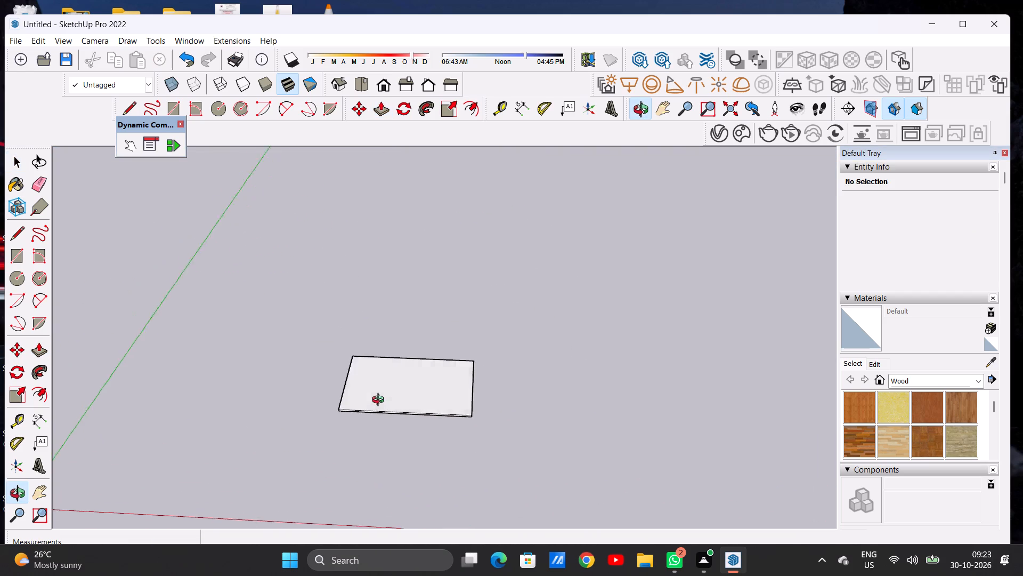
middle_drag(380, 401, 404, 497)
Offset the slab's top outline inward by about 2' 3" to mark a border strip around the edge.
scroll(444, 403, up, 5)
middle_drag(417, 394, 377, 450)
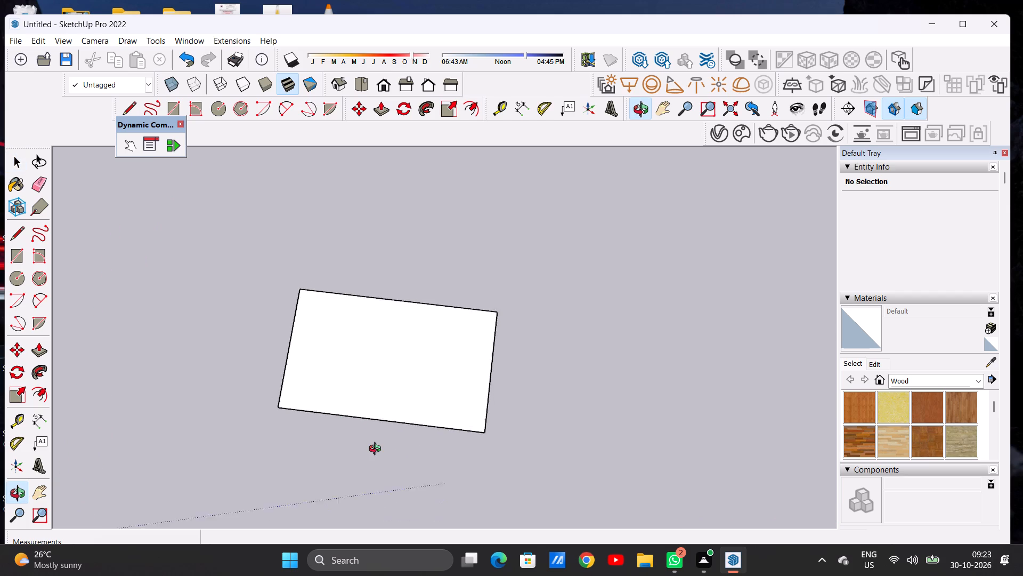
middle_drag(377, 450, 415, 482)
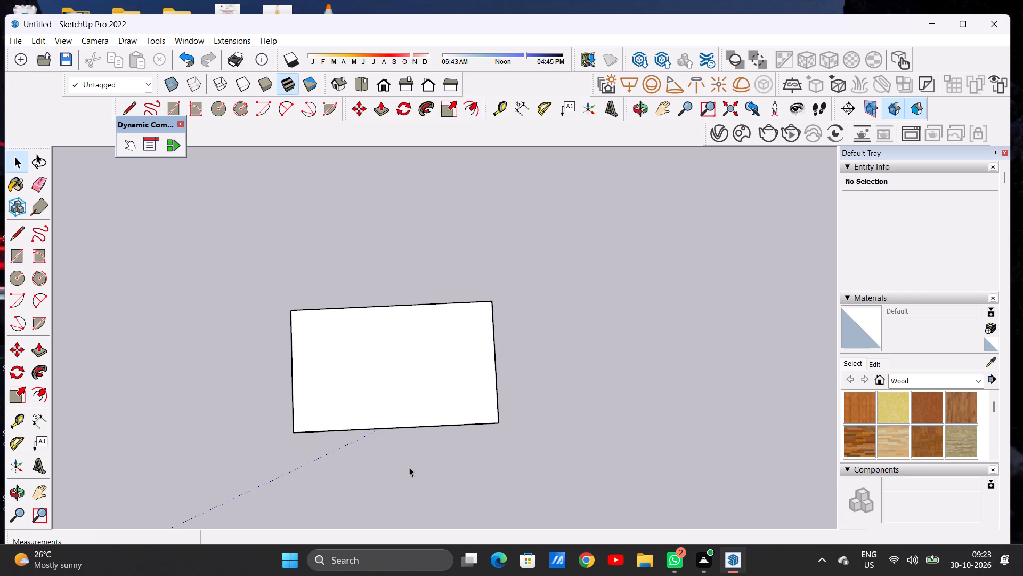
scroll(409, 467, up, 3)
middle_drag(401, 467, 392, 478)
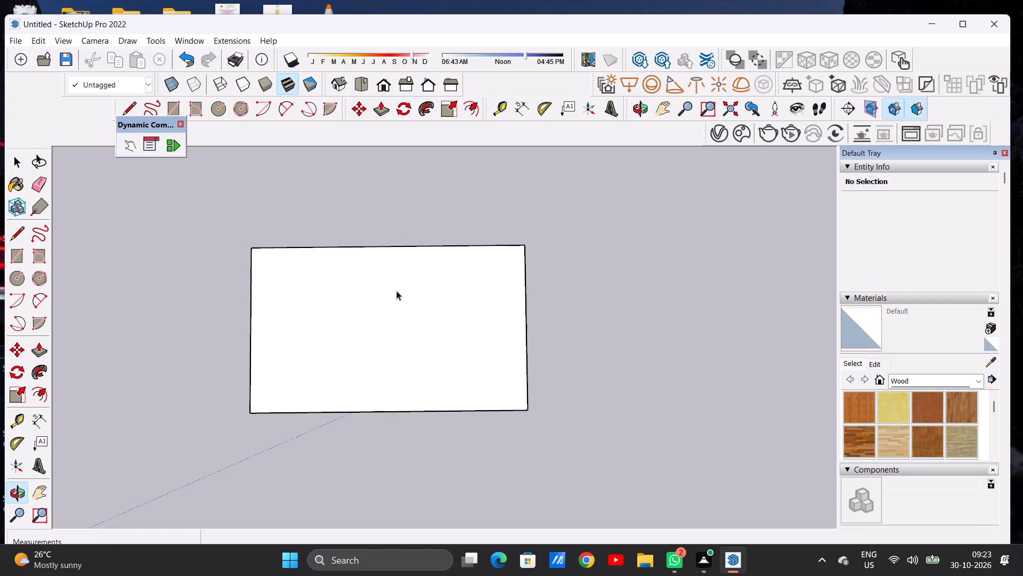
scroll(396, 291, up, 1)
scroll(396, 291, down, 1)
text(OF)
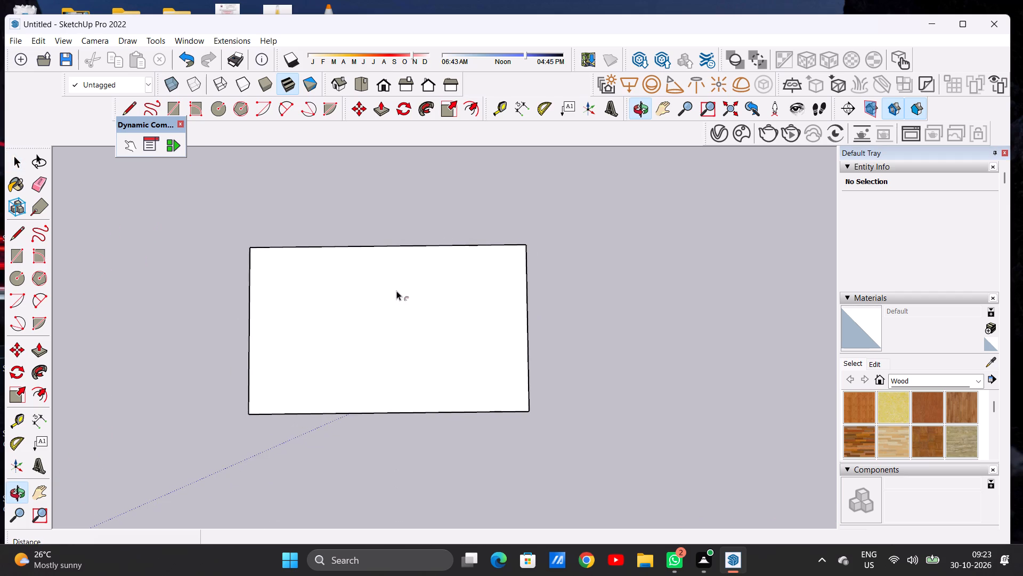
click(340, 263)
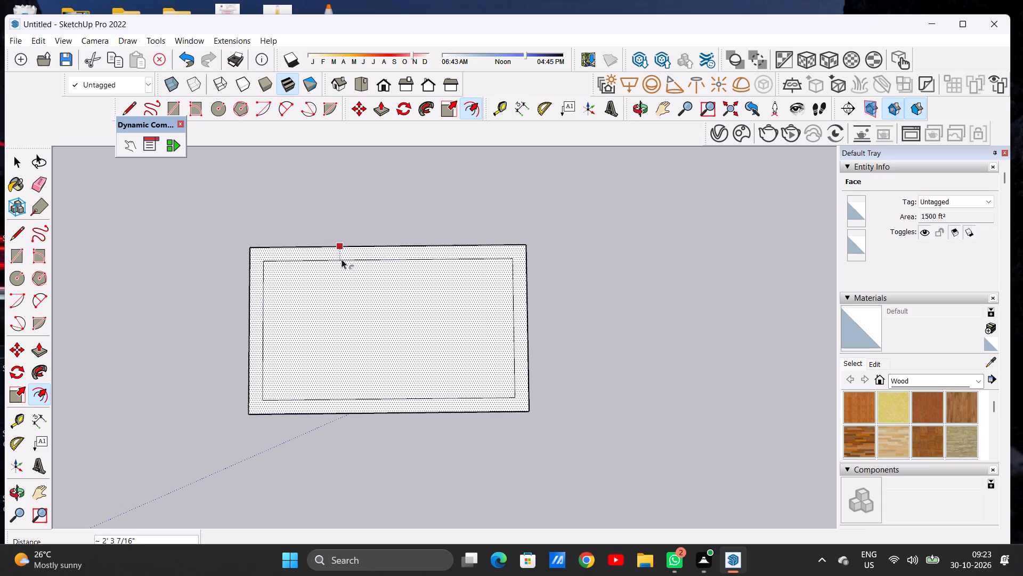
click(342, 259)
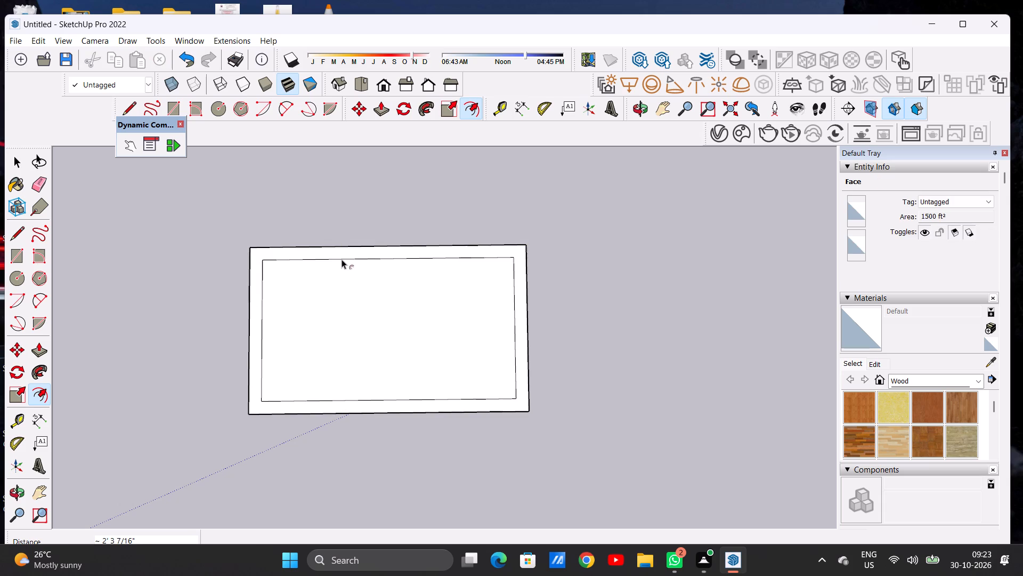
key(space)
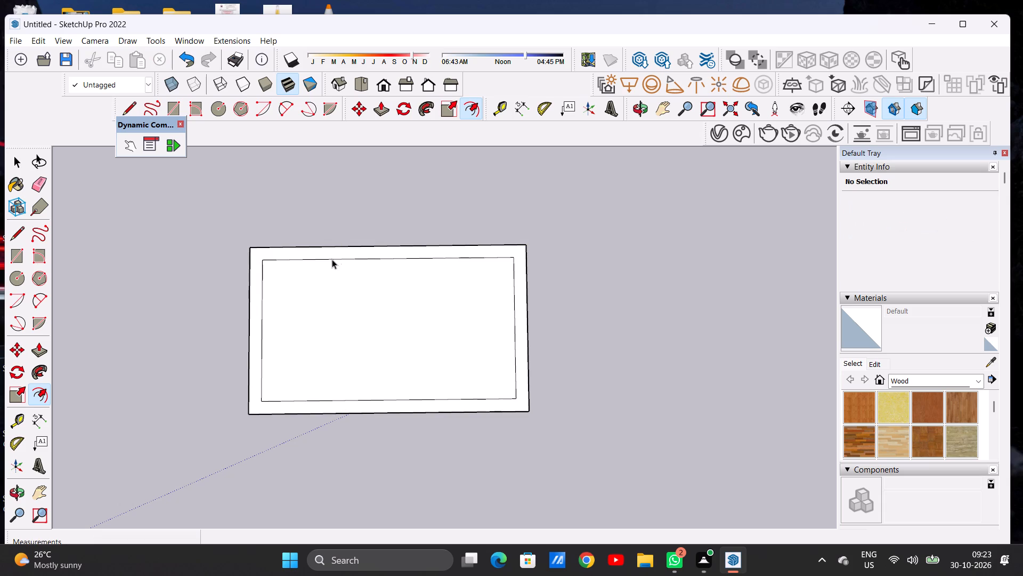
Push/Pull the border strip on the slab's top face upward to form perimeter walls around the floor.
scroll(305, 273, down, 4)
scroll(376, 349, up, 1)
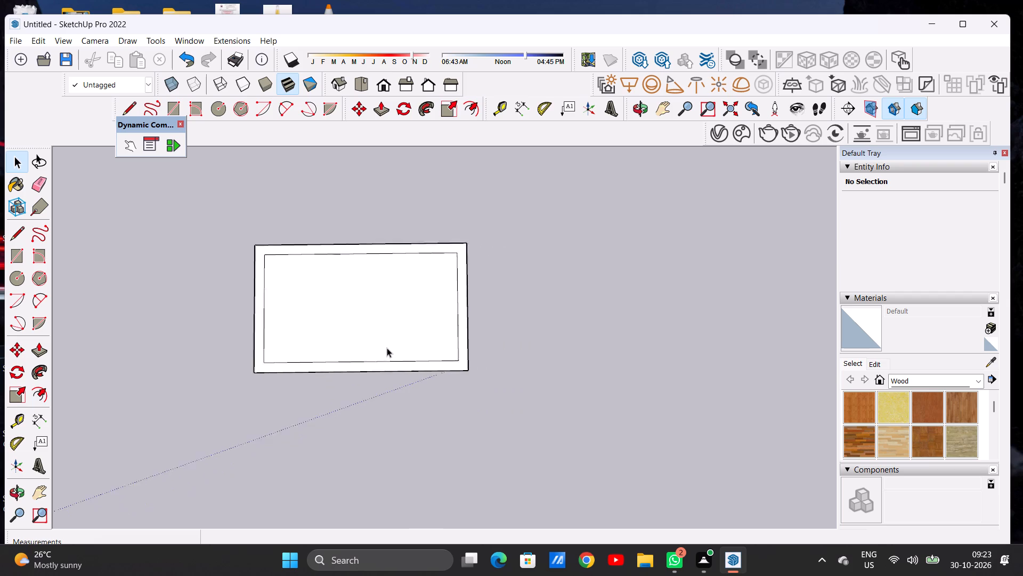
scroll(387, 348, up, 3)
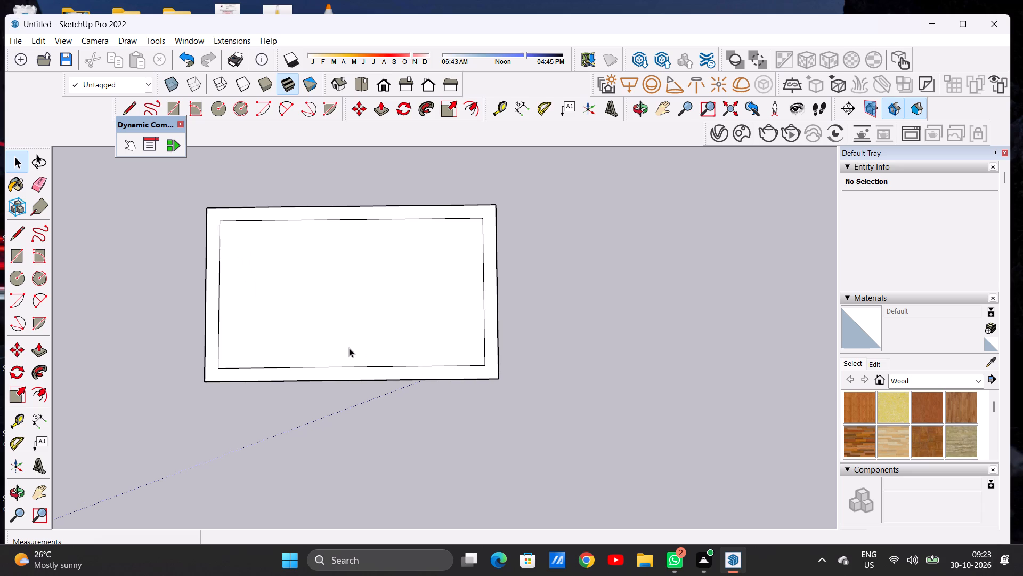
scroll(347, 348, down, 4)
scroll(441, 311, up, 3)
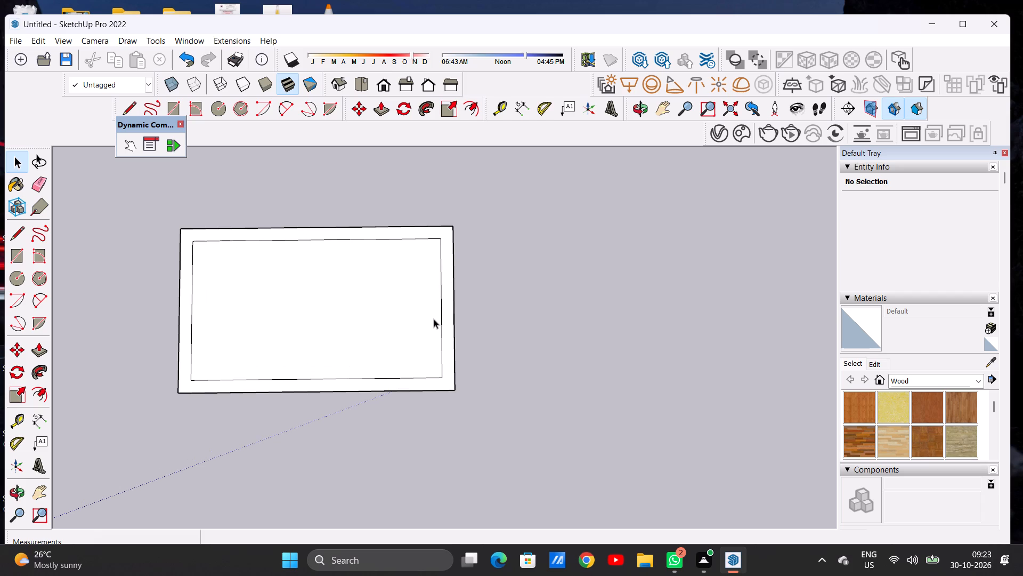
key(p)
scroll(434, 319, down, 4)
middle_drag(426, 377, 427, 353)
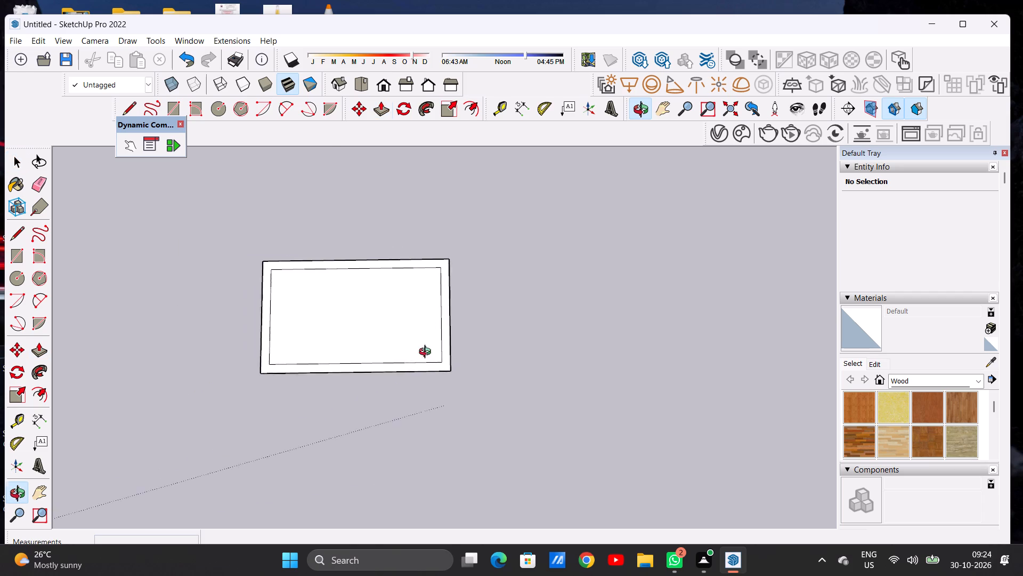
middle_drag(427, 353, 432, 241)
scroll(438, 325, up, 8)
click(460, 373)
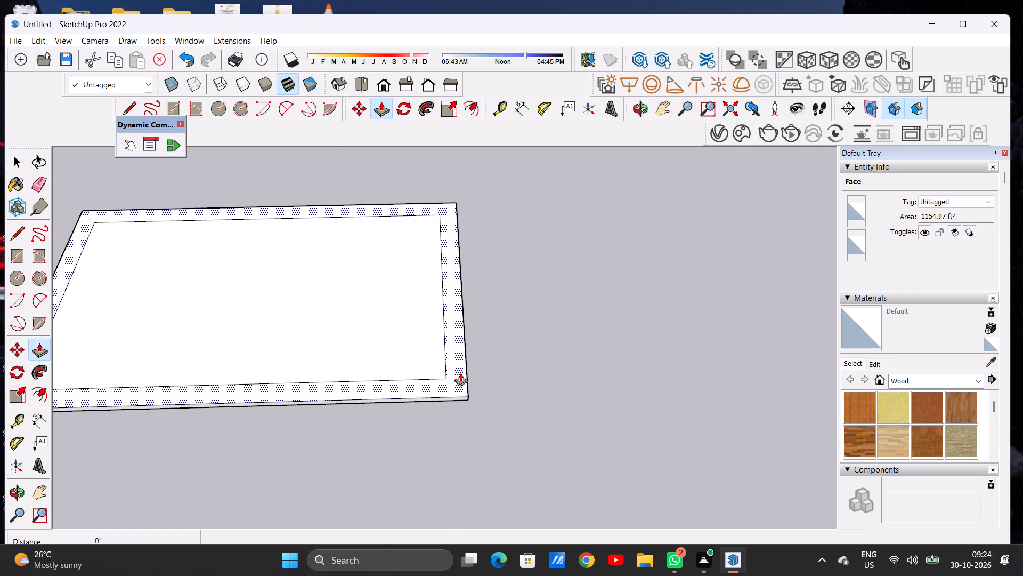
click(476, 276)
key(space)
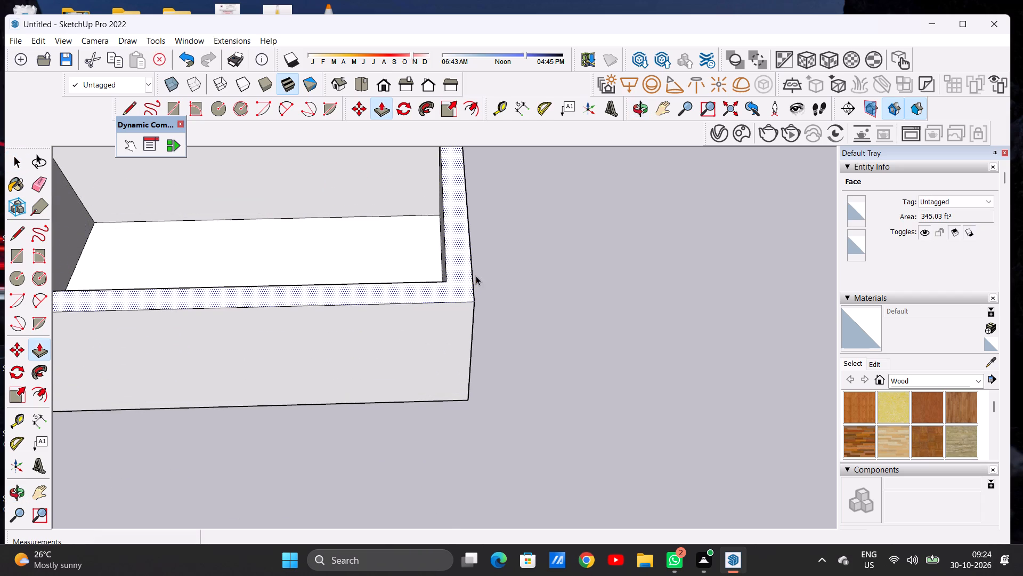
Examine the walled box from the front and from above to judge its walls and proportions.
scroll(455, 297, down, 13)
middle_drag(374, 362, 377, 200)
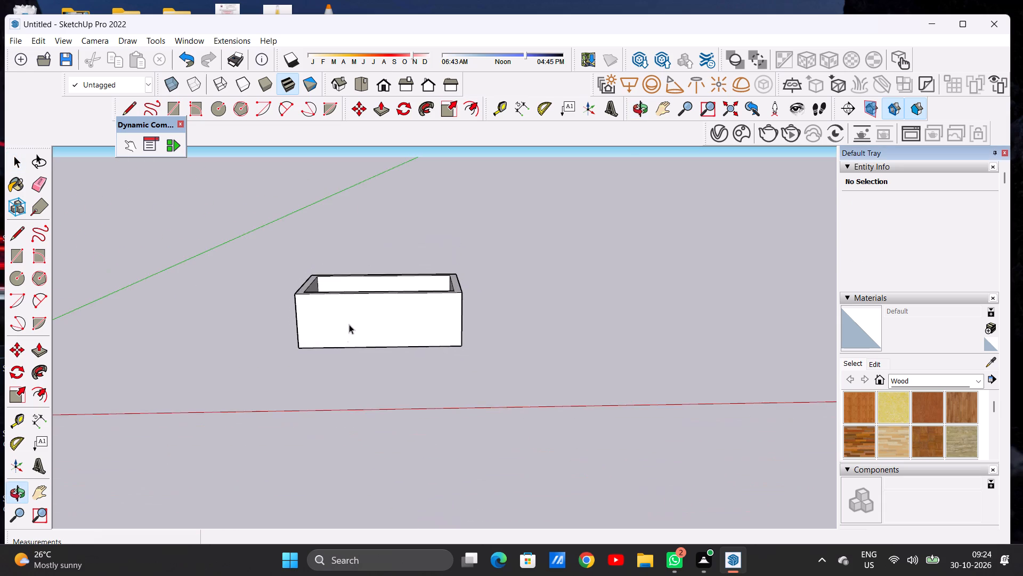
scroll(349, 336, up, 4)
middle_drag(353, 340, 355, 324)
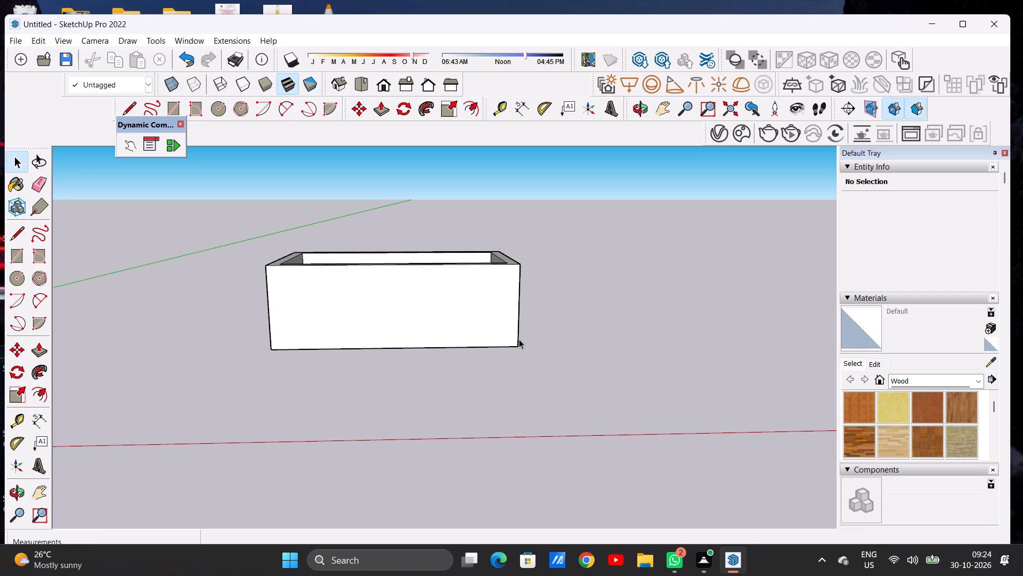
scroll(423, 338, down, 6)
middle_drag(424, 295, 420, 412)
scroll(420, 412, down, 1)
scroll(433, 323, up, 2)
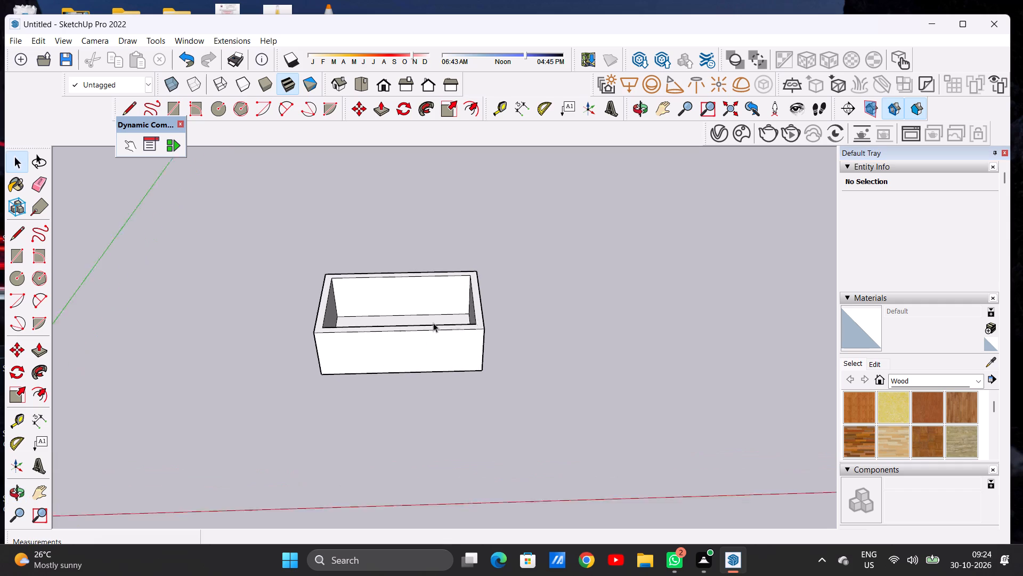
scroll(433, 323, up, 1)
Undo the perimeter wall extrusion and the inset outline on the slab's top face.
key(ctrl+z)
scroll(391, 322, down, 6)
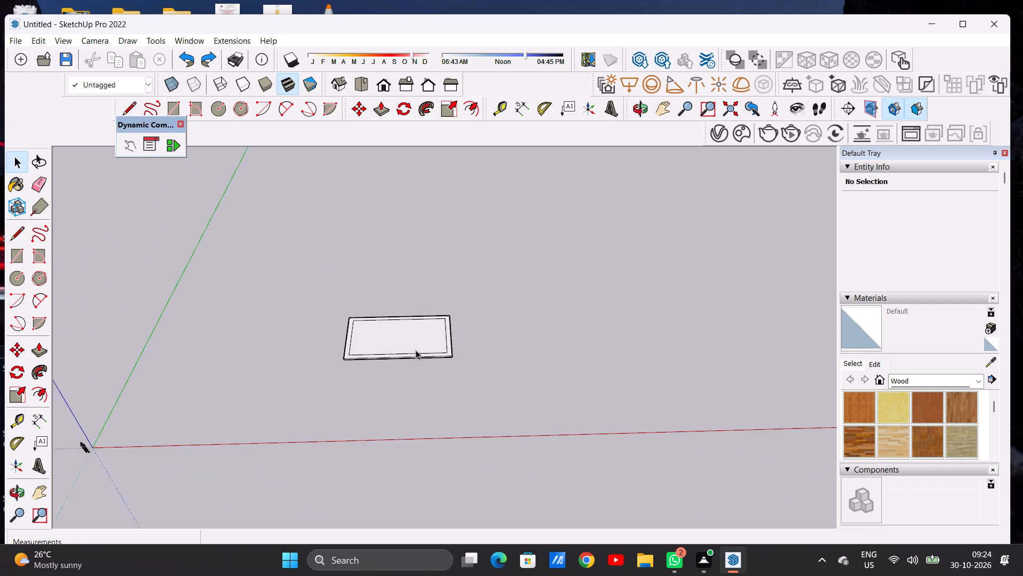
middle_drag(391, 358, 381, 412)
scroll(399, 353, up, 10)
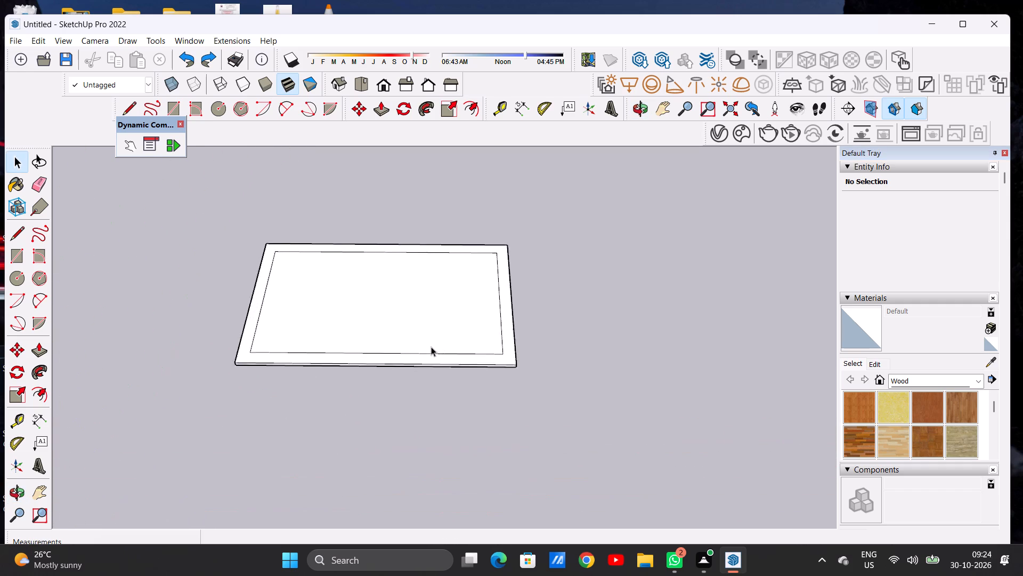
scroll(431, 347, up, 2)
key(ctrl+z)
Push/Pull the slab's short end face farthest from the green axis outward by about 10' 5" to lengthen the slab.
scroll(419, 336, down, 7)
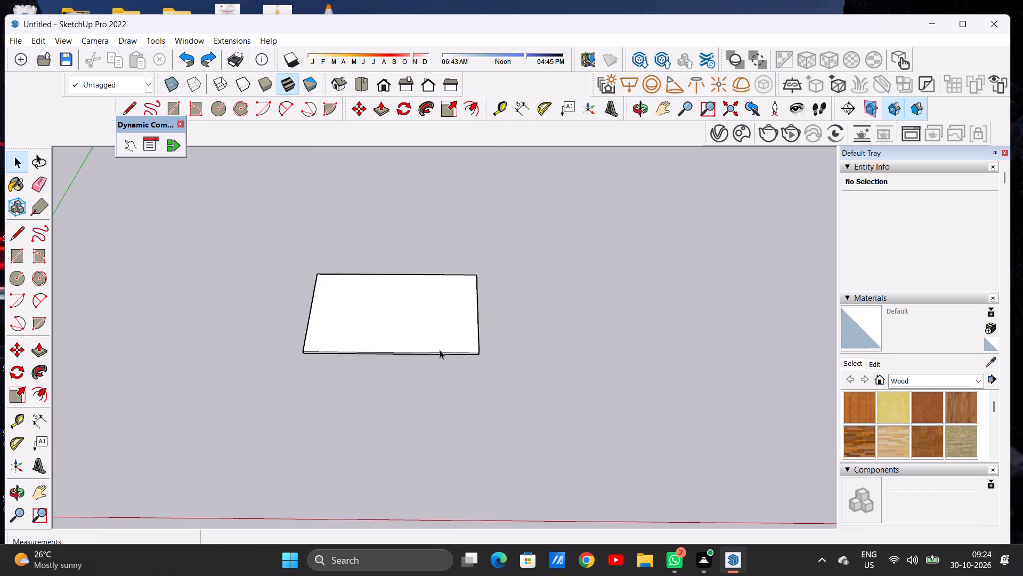
middle_drag(434, 383, 426, 277)
scroll(473, 329, up, 1)
scroll(473, 331, down, 1)
scroll(474, 332, up, 5)
middle_drag(486, 340, 425, 281)
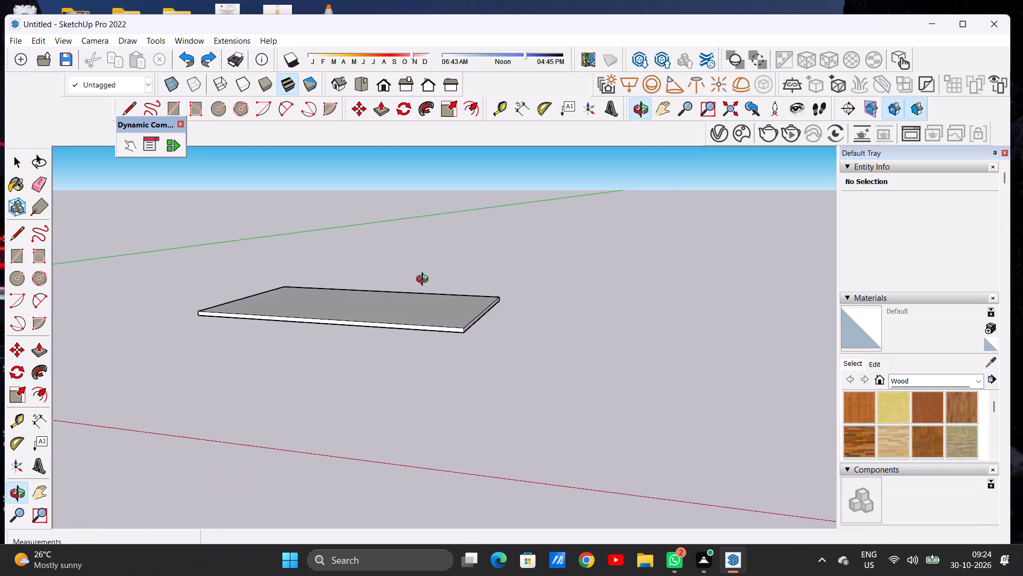
middle_drag(425, 281, 382, 299)
scroll(475, 341, up, 8)
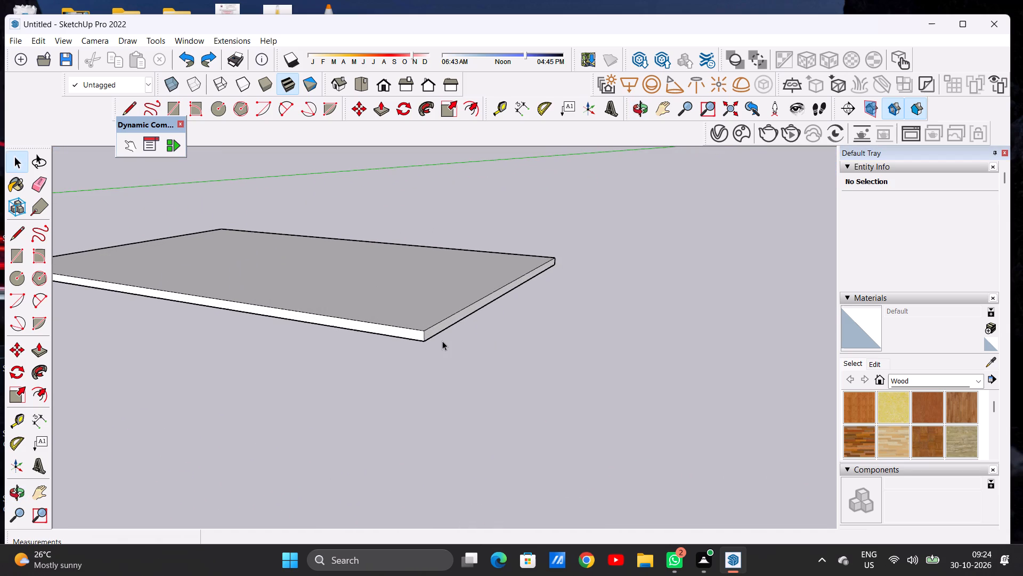
key(p)
scroll(431, 335, up, 4)
scroll(431, 334, down, 1)
scroll(431, 334, up, 4)
scroll(430, 332, down, 1)
click(430, 332)
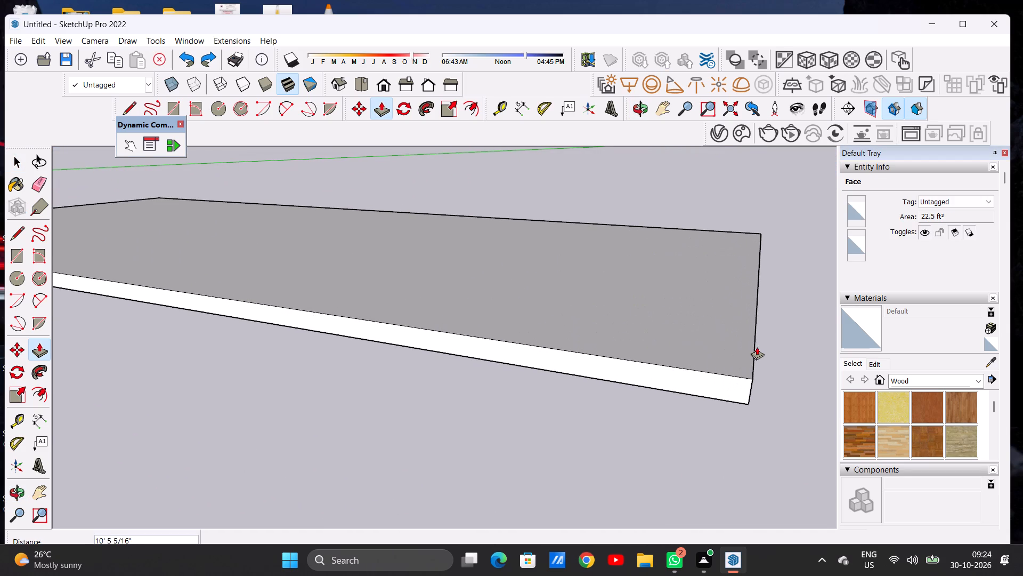
click(757, 347)
key(space)
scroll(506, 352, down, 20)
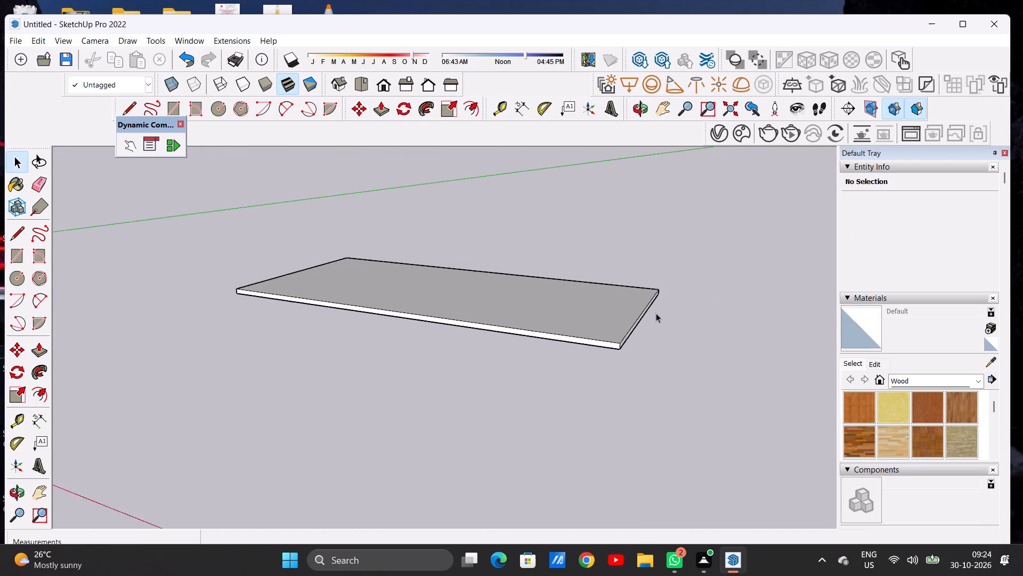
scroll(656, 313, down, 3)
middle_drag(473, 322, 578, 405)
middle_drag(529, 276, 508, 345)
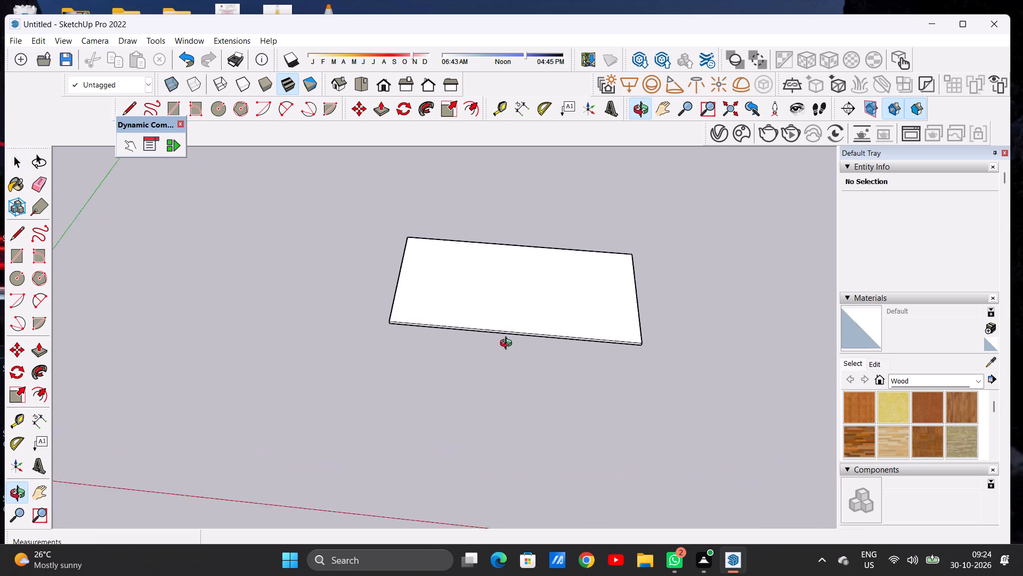
Offset the outline of the lengthened slab's top face inward by about 1' 11 1/2" to form a border strip.
middle_drag(508, 345, 556, 379)
scroll(353, 351, down, 7)
scroll(353, 351, up, 1)
scroll(459, 295, up, 2)
scroll(468, 302, down, 1)
scroll(469, 307, up, 3)
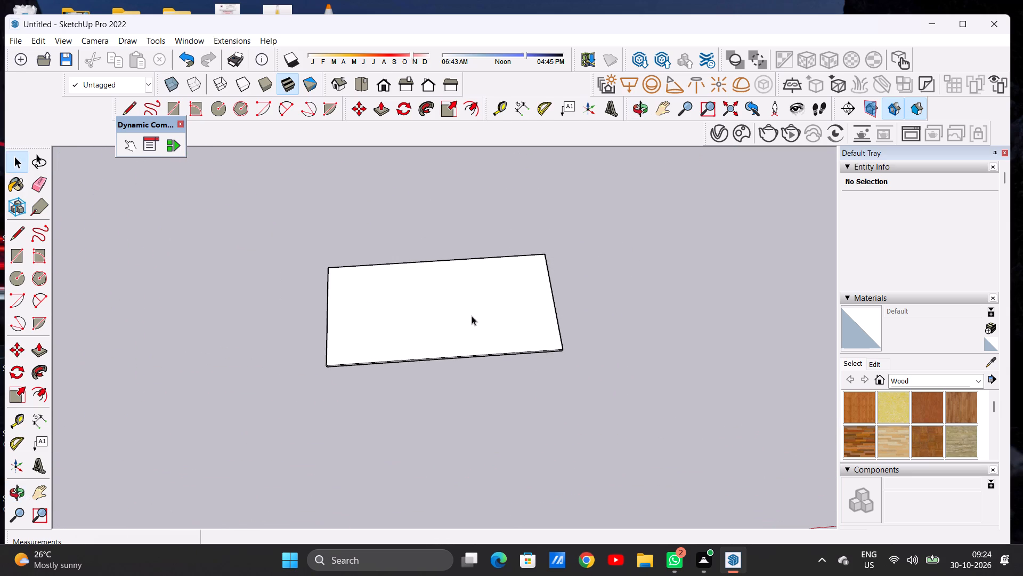
middle_drag(489, 306, 478, 357)
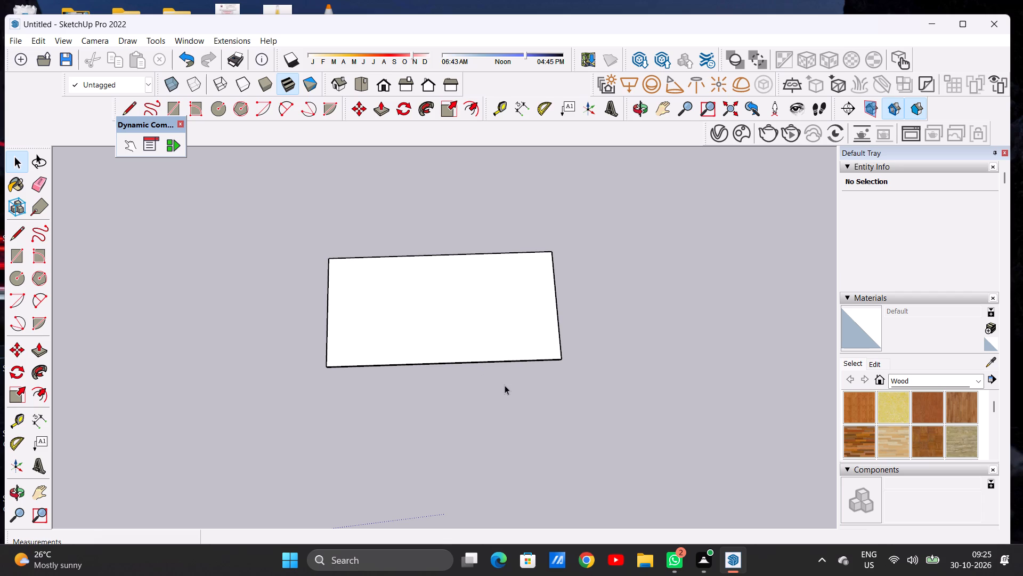
scroll(406, 435, down, 8)
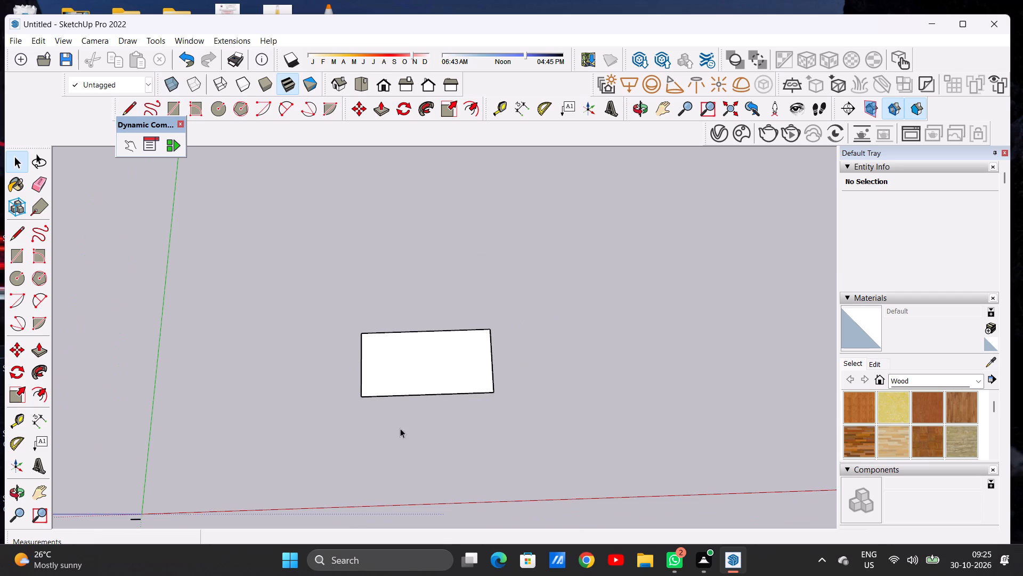
scroll(447, 381, up, 8)
middle_drag(449, 390, 457, 370)
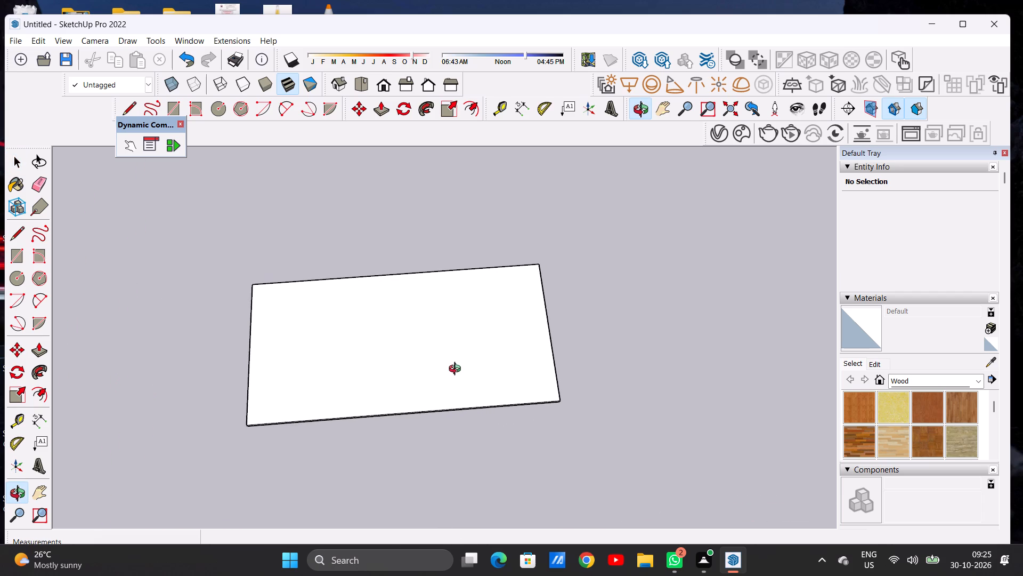
middle_drag(457, 370, 440, 405)
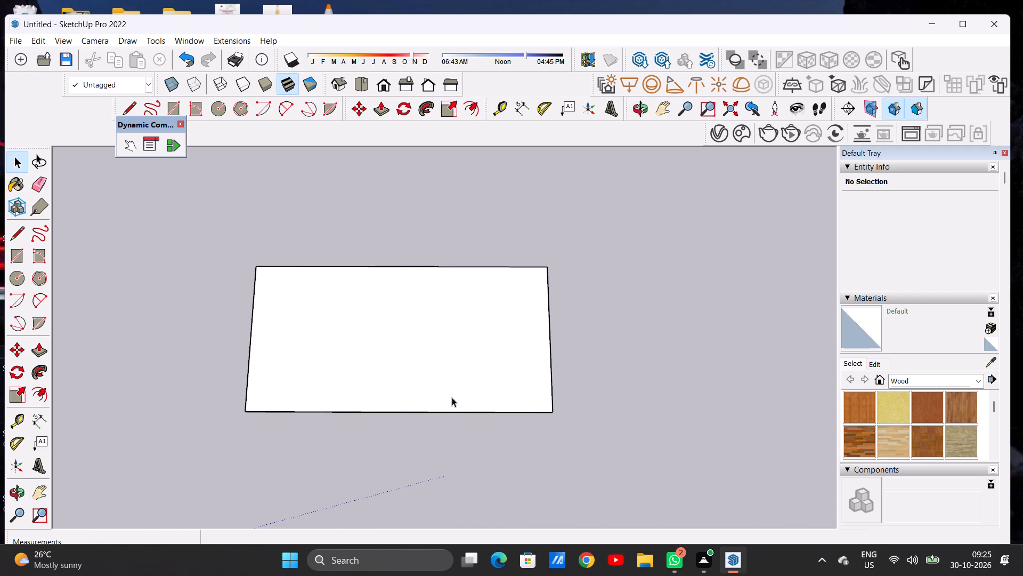
text(OF)
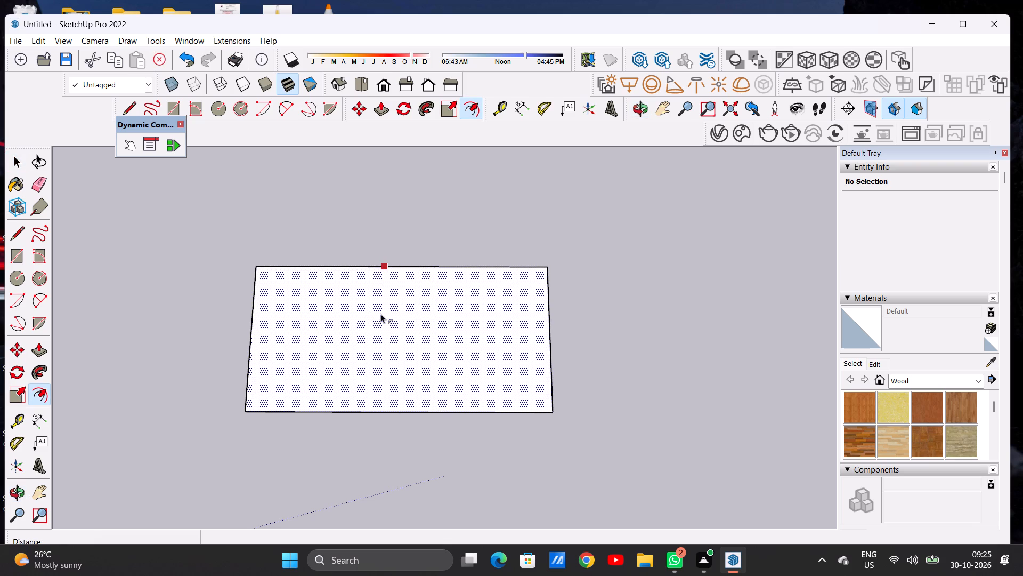
click(369, 310)
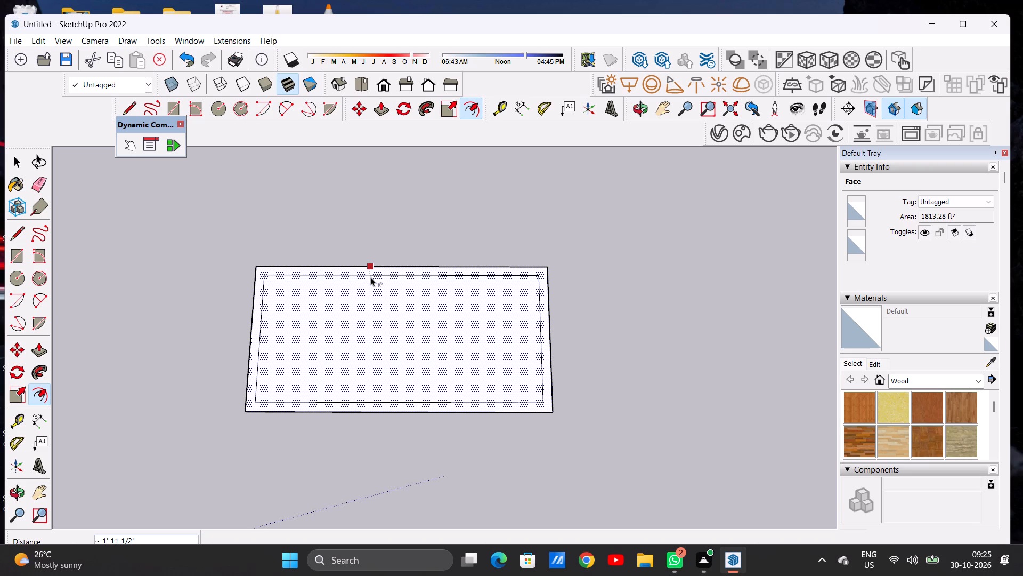
click(370, 277)
key(space)
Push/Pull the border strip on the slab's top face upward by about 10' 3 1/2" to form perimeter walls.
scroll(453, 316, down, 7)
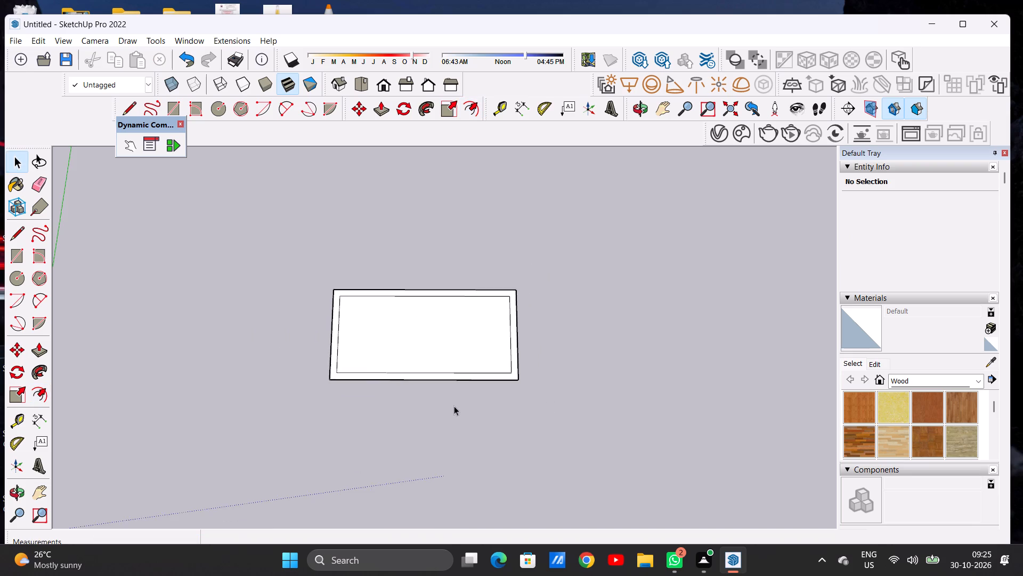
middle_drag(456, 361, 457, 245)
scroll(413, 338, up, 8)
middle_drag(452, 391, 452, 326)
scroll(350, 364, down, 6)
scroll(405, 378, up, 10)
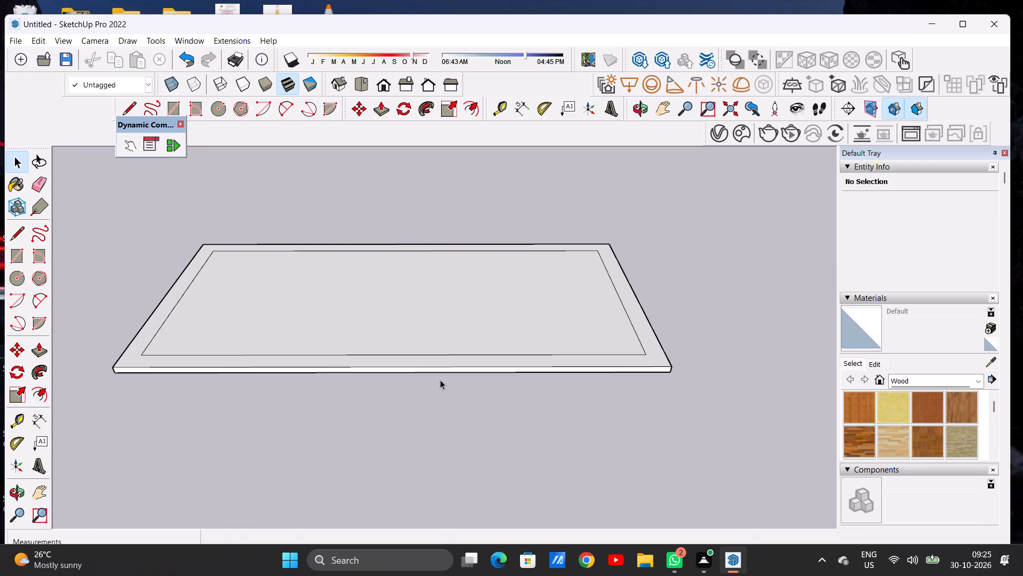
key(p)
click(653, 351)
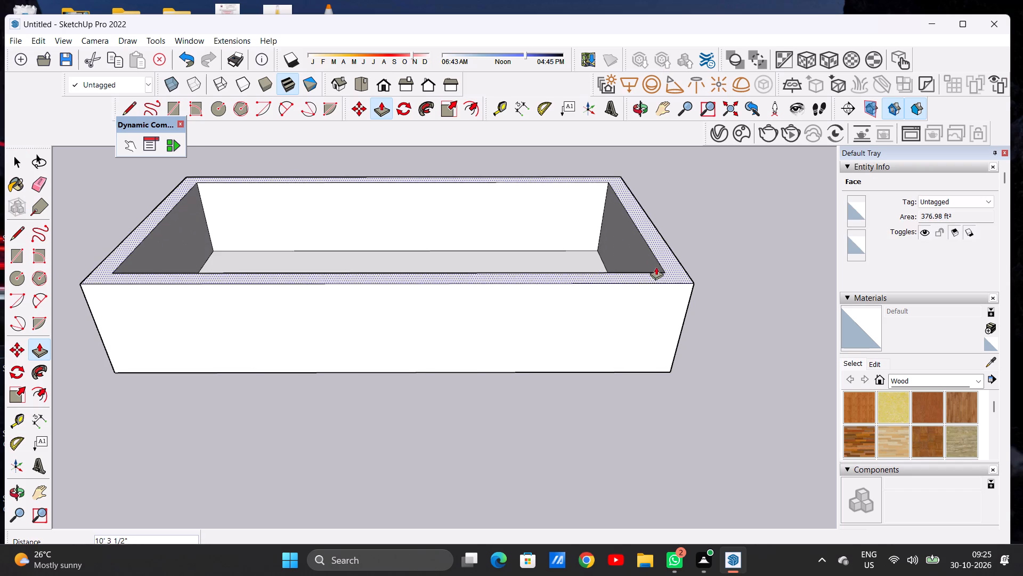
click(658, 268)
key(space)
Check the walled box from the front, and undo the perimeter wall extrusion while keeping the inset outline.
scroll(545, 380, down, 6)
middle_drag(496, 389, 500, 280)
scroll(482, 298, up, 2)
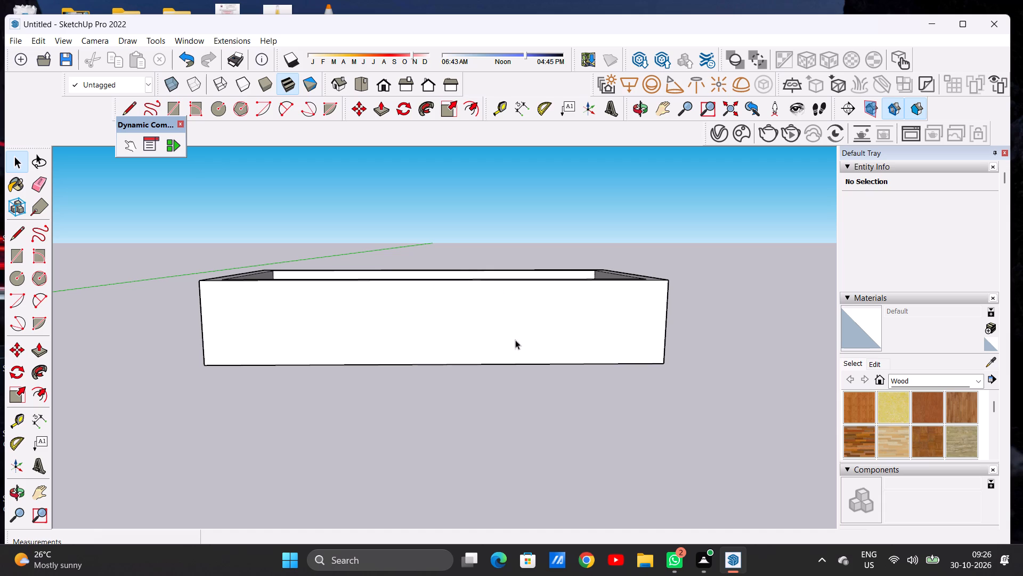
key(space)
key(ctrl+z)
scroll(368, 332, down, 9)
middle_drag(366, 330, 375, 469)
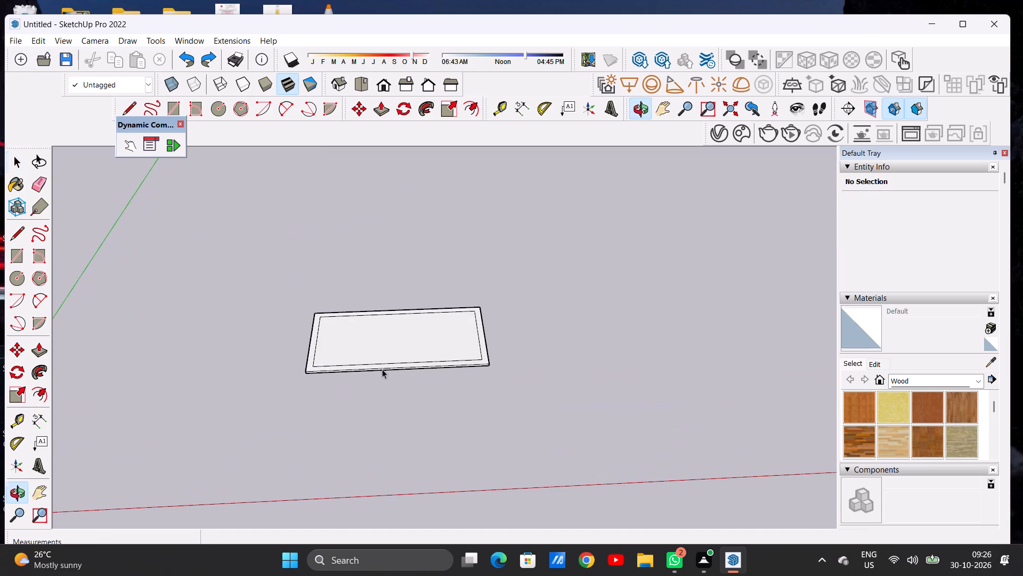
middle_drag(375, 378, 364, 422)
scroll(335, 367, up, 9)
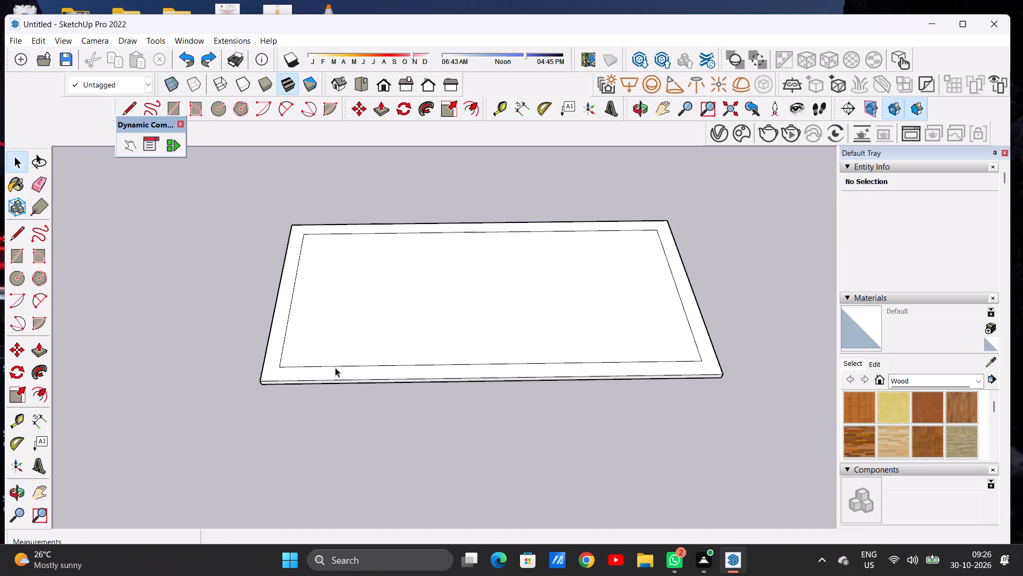
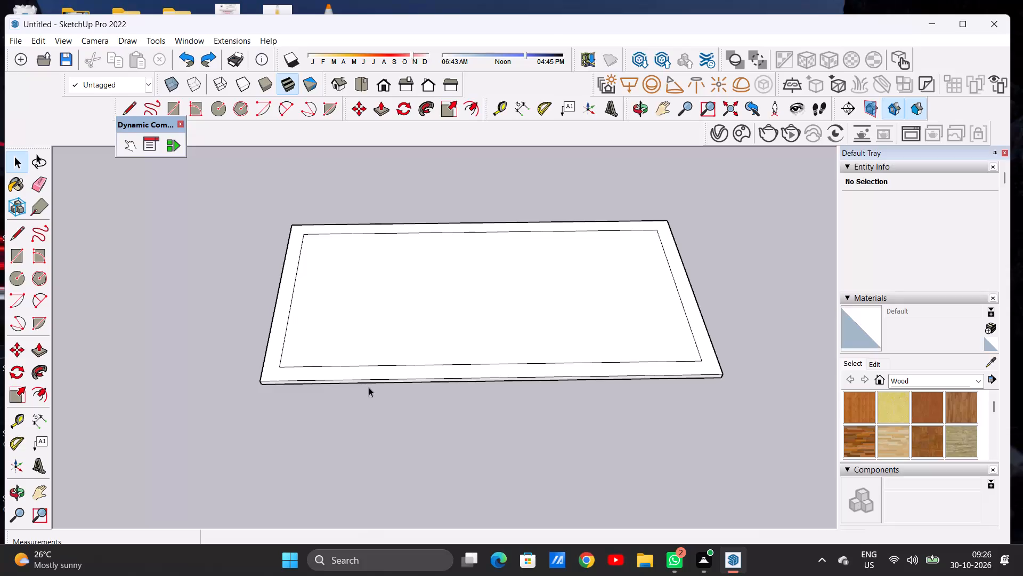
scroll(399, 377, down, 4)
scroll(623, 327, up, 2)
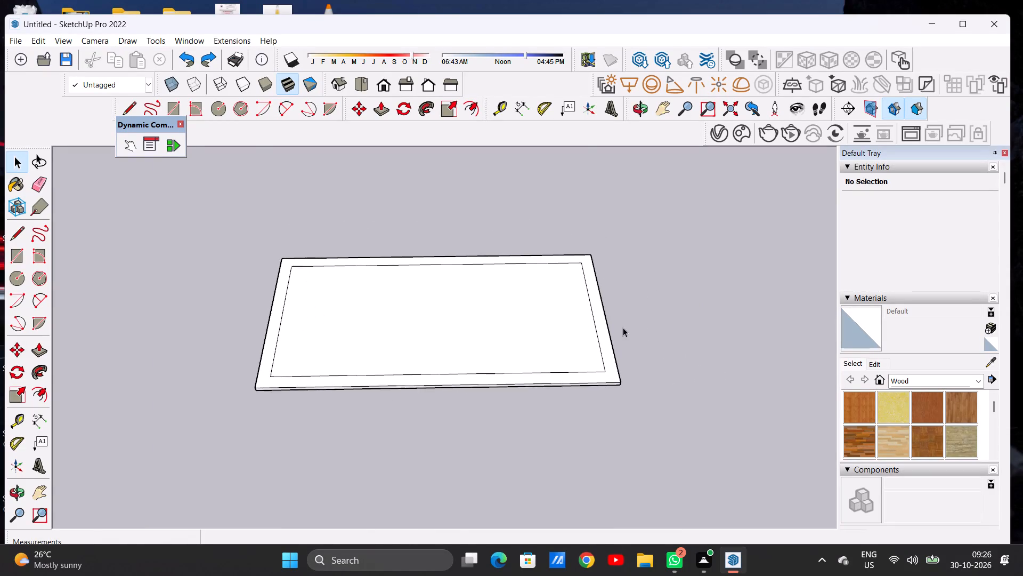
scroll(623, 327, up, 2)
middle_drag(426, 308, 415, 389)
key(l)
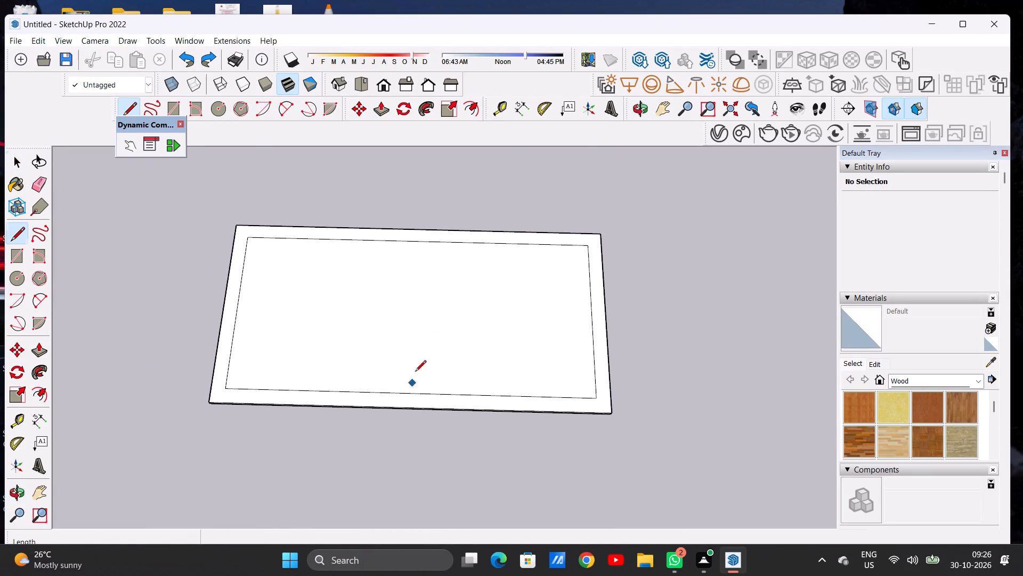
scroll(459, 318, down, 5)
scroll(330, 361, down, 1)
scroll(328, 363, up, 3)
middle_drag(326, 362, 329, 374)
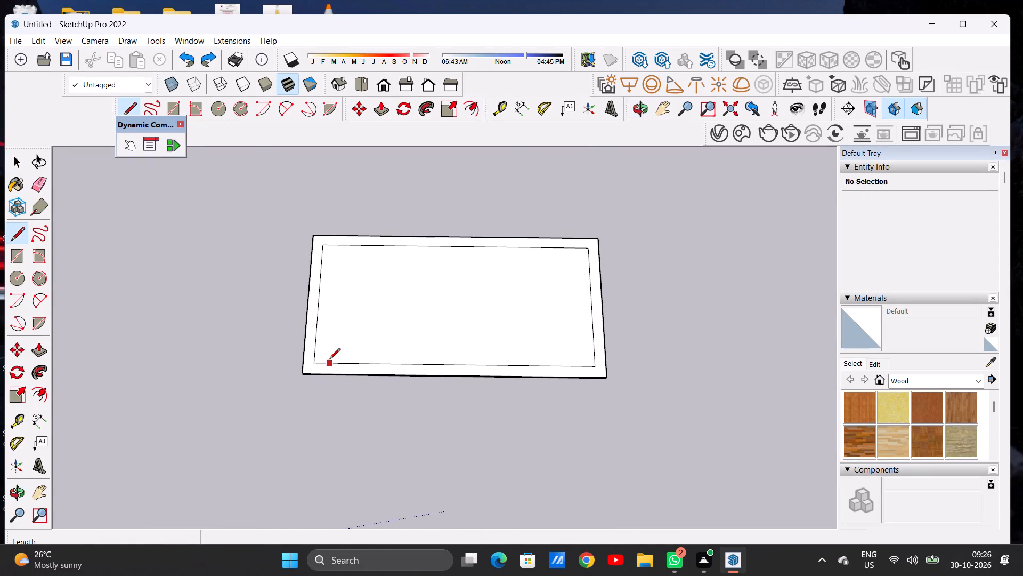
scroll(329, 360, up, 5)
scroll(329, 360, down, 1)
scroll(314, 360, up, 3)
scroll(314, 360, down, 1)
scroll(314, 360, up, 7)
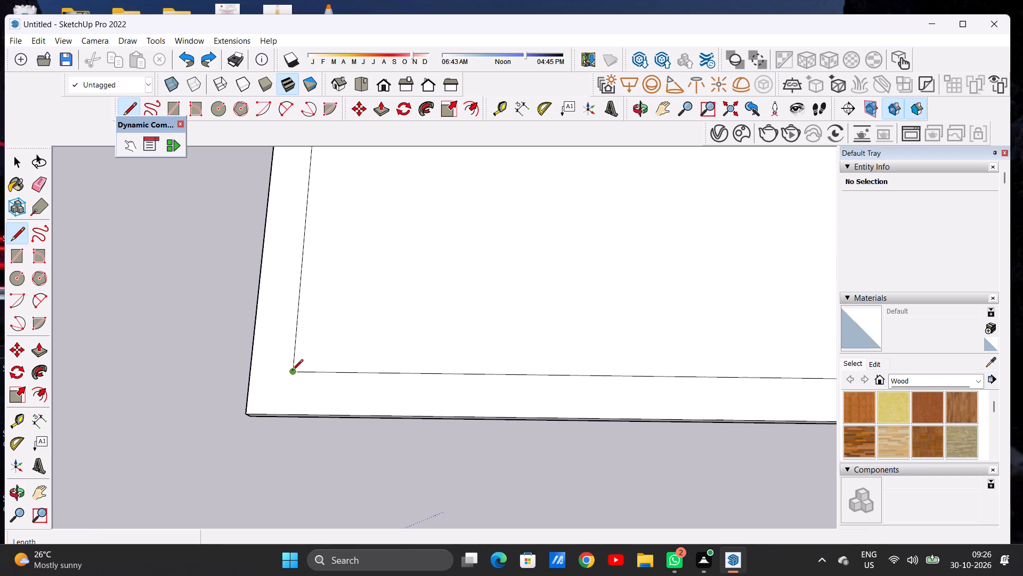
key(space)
Draw a line about 56' 1" long between the two short sides of the inset rectangle, starting at one side's midpoint, parallel to the red axis.
scroll(231, 371, down, 18)
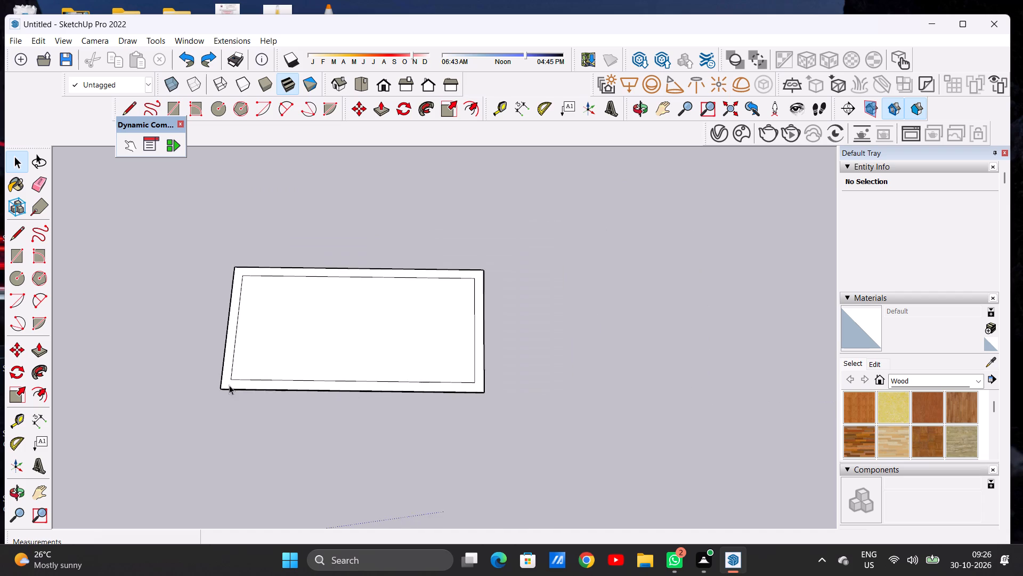
scroll(335, 341, up, 4)
middle_drag(335, 341, 330, 382)
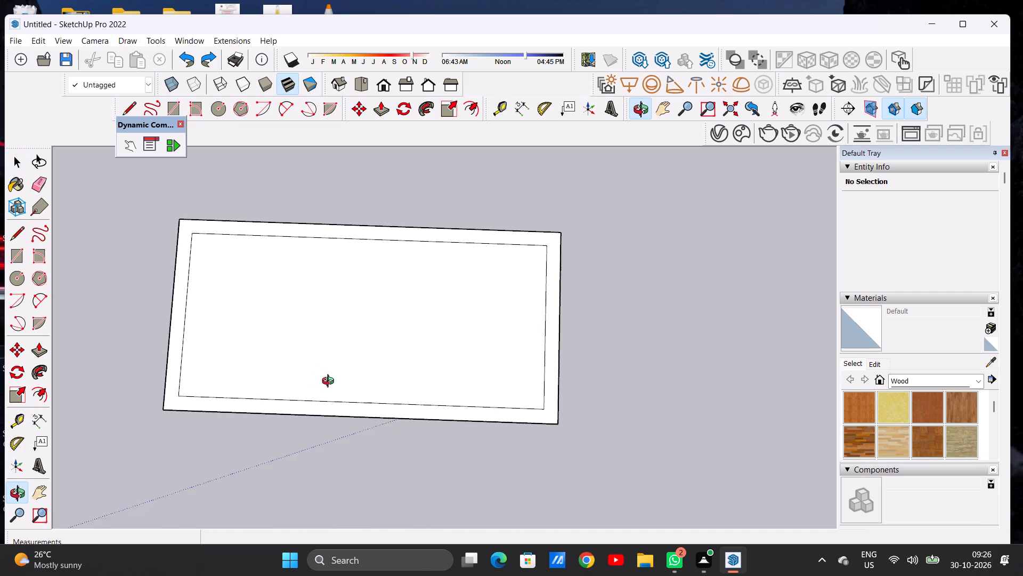
middle_drag(330, 382, 343, 379)
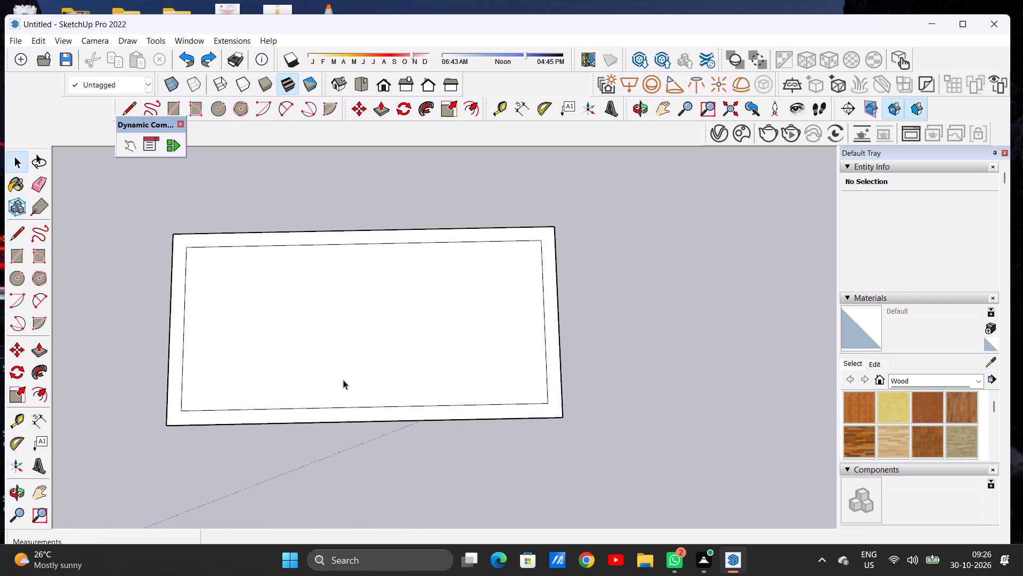
key(l)
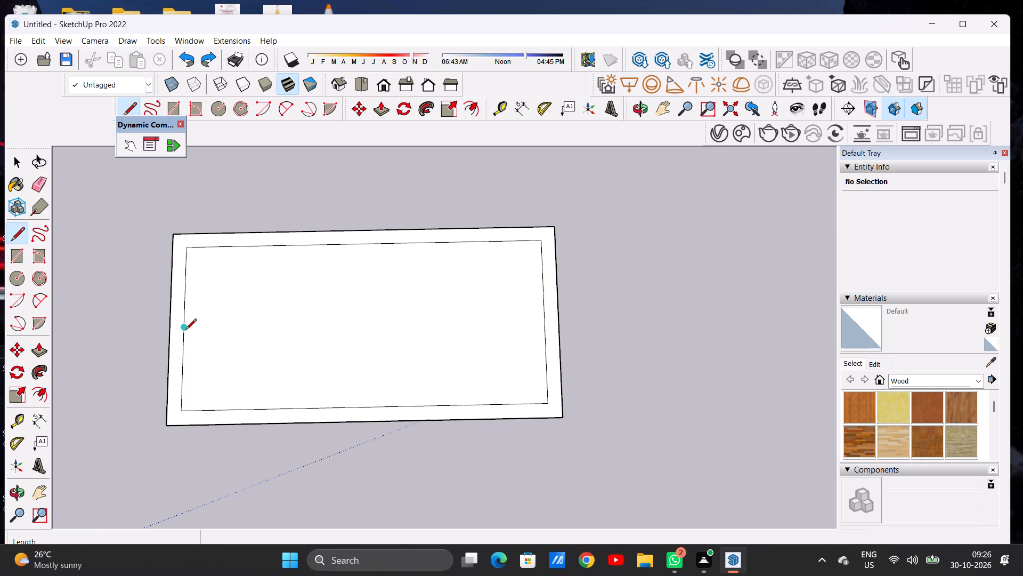
click(185, 331)
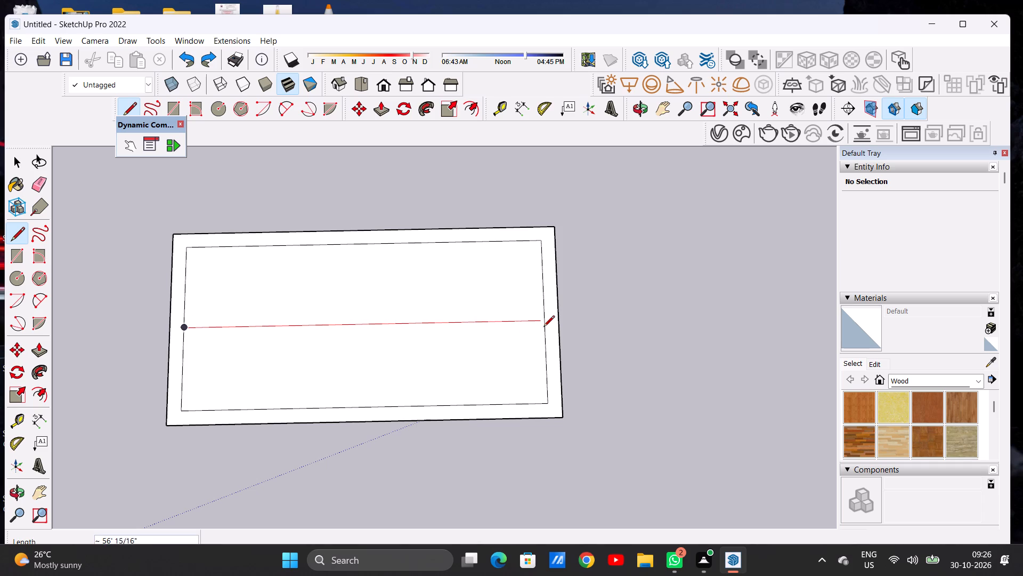
click(547, 318)
Draw a second line parallel to the midline, slightly closer to the red axis, between the inset rectangle's short sides, about 56' 1" long.
scroll(472, 335, up, 3)
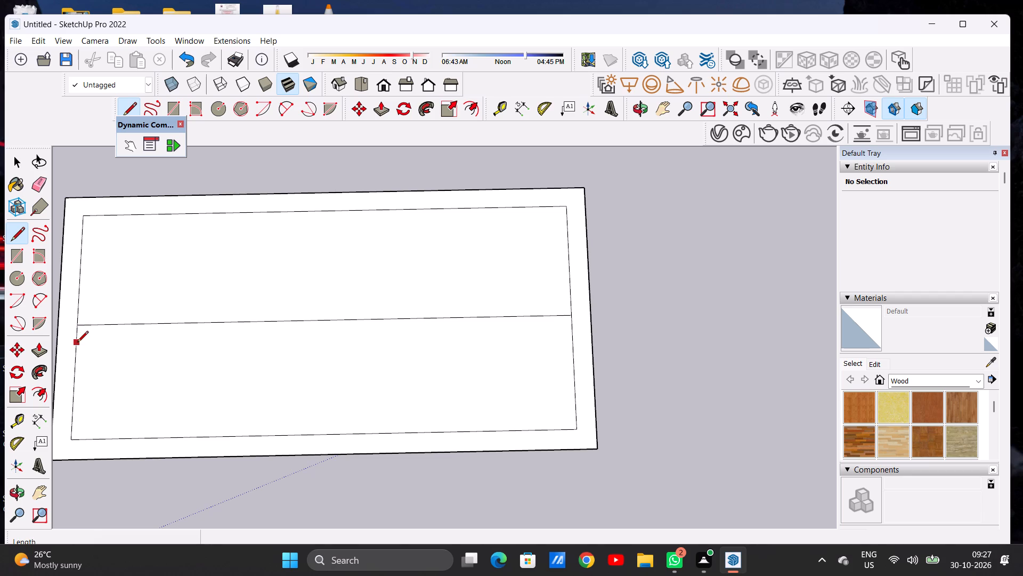
click(77, 343)
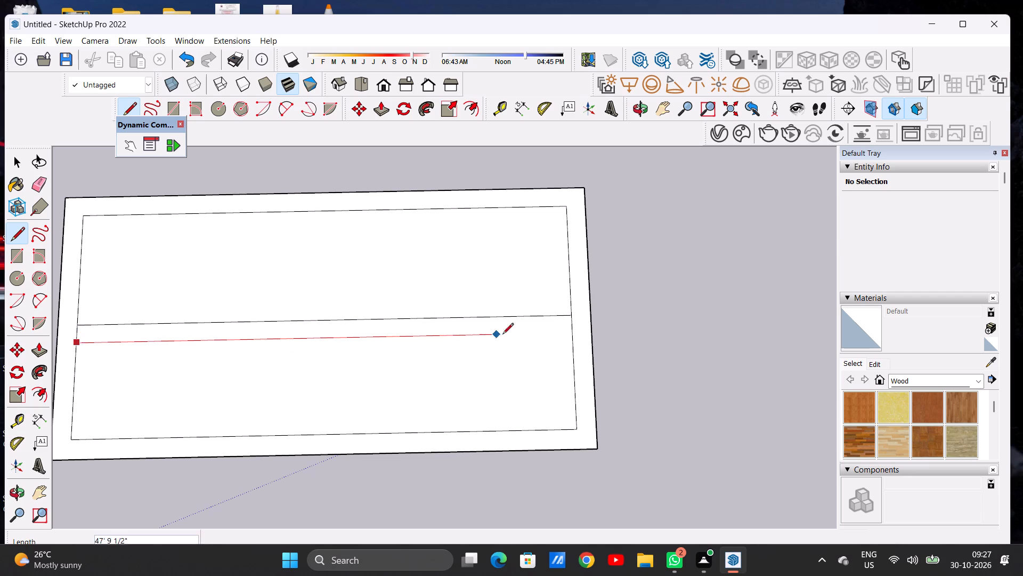
click(579, 329)
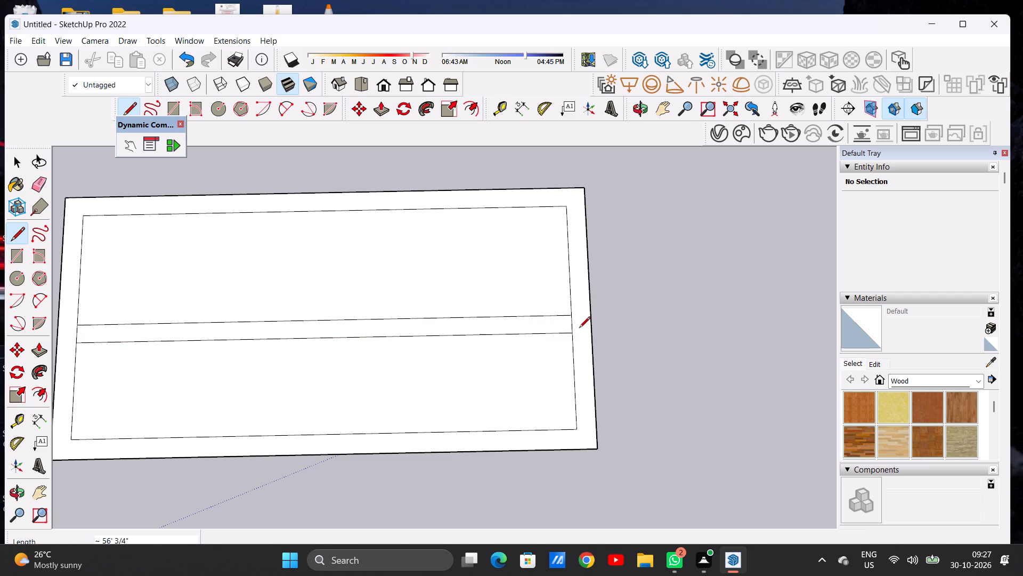
key(space)
Extend the second line about 2' 2" across the border strip to the slab's outer edge, at the short end farthest from the green axis.
scroll(526, 372, down, 6)
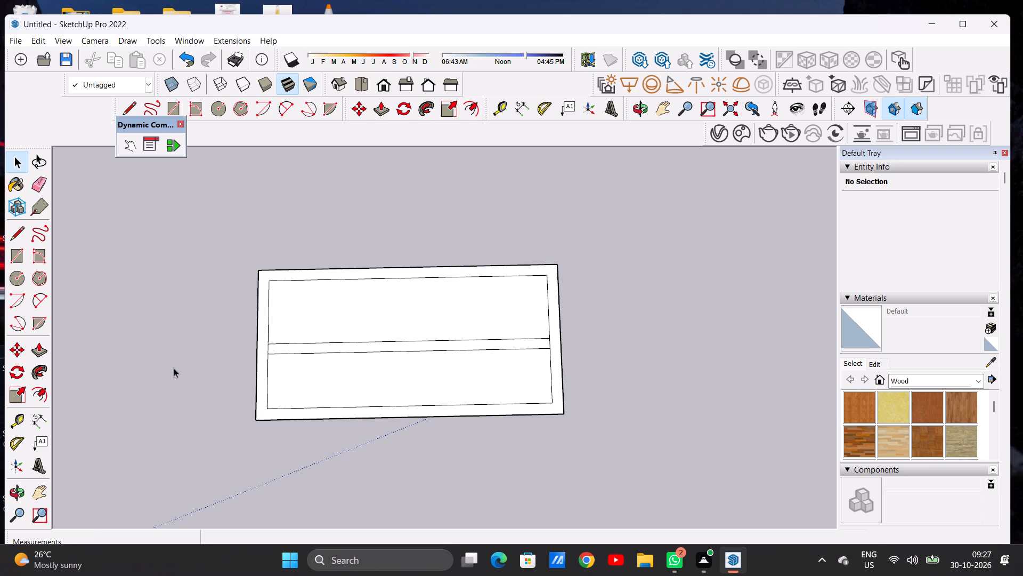
key(l)
scroll(622, 354, up, 4)
scroll(556, 341, down, 1)
scroll(556, 341, up, 7)
scroll(546, 343, down, 1)
scroll(546, 343, up, 3)
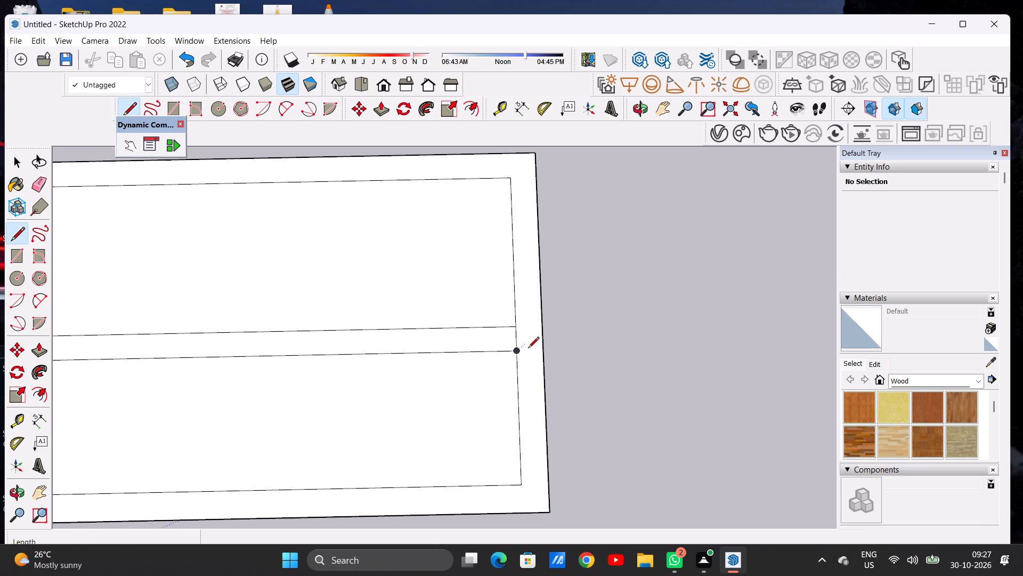
click(513, 353)
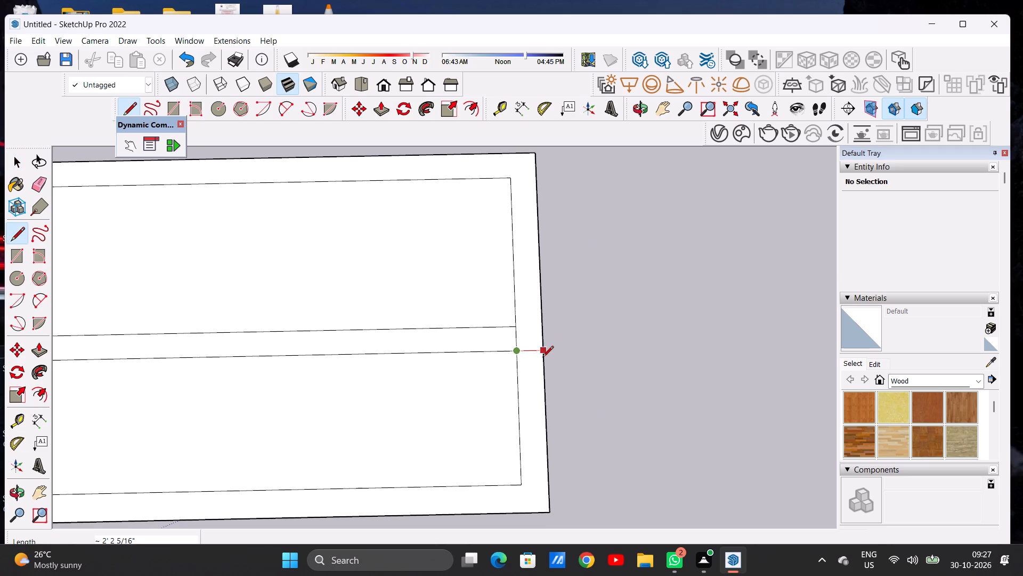
click(541, 355)
Extend the second line about 2' 2" across the border strip to the outer edge at the short end nearest the green axis.
scroll(605, 349, down, 16)
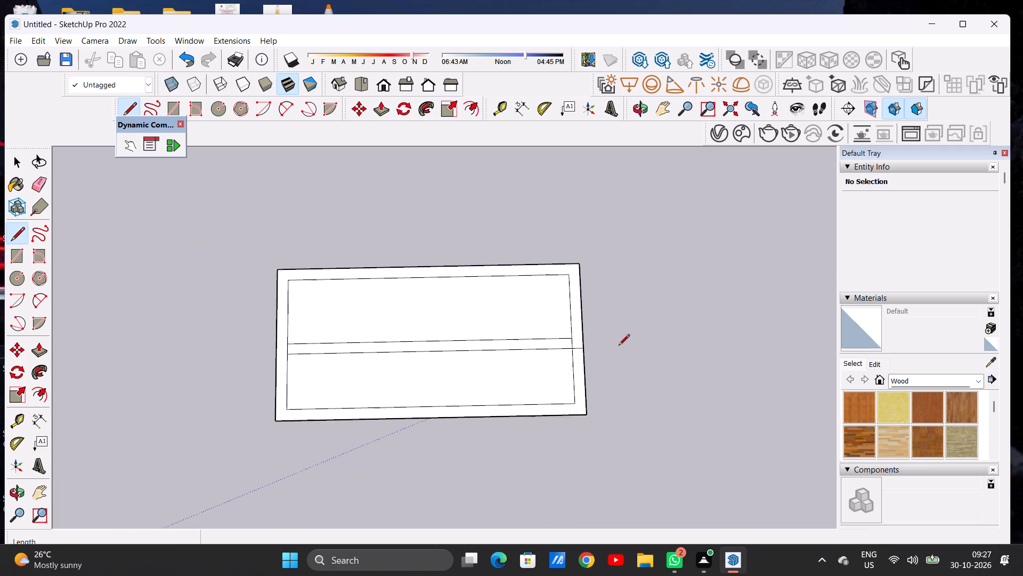
scroll(619, 346, down, 1)
scroll(322, 355, down, 2)
scroll(322, 355, up, 17)
scroll(337, 362, down, 1)
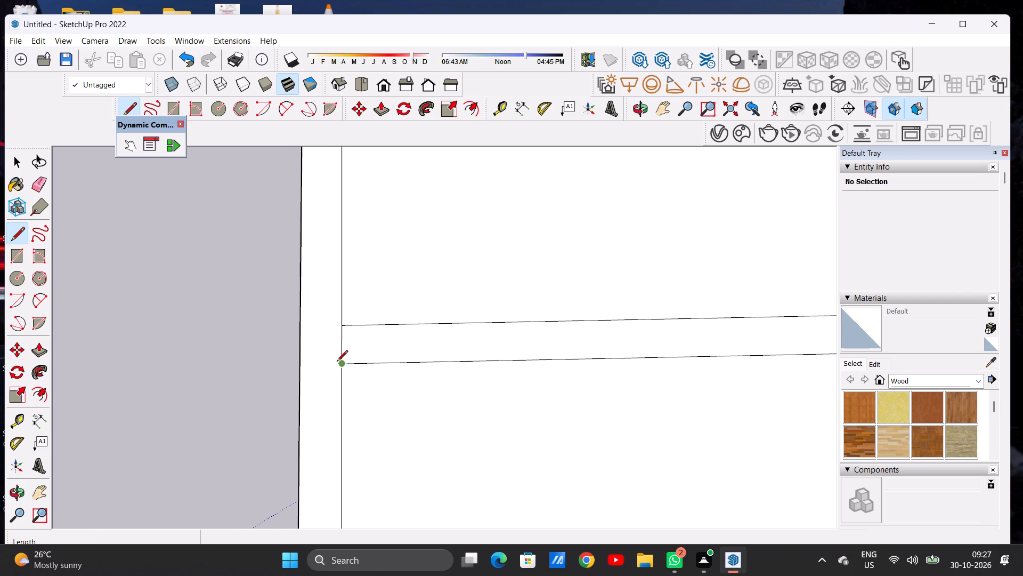
click(341, 362)
click(303, 359)
key(space)
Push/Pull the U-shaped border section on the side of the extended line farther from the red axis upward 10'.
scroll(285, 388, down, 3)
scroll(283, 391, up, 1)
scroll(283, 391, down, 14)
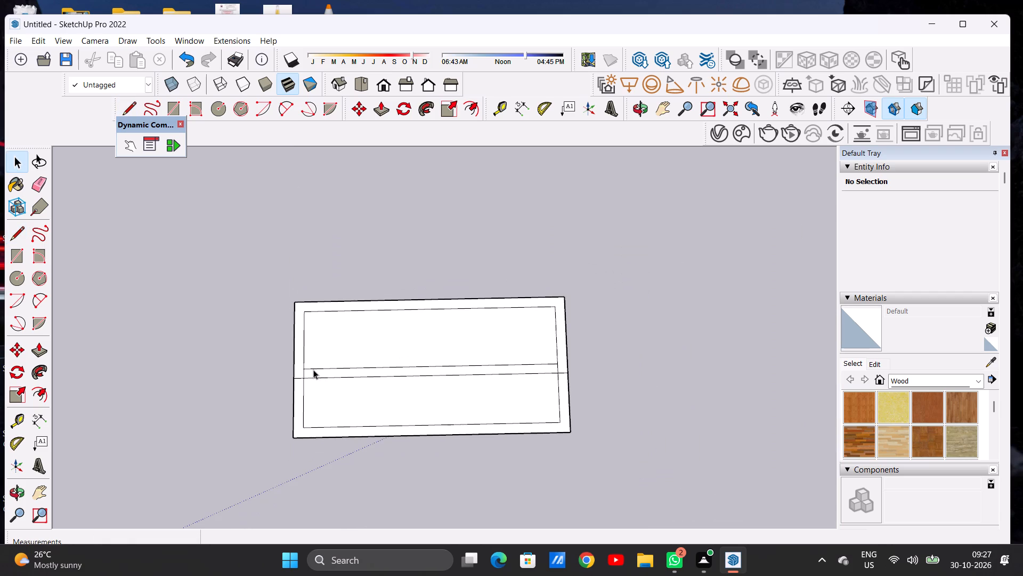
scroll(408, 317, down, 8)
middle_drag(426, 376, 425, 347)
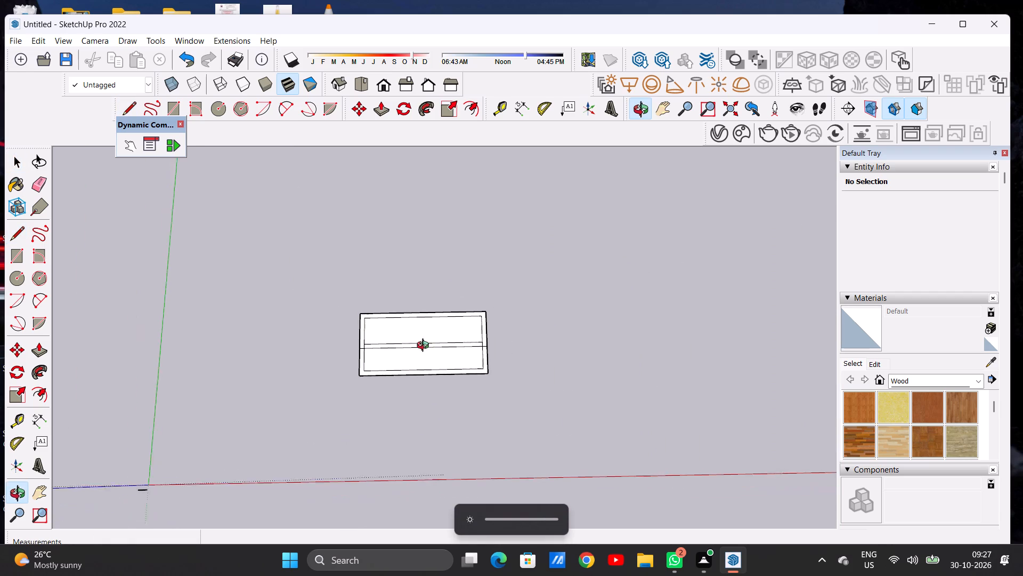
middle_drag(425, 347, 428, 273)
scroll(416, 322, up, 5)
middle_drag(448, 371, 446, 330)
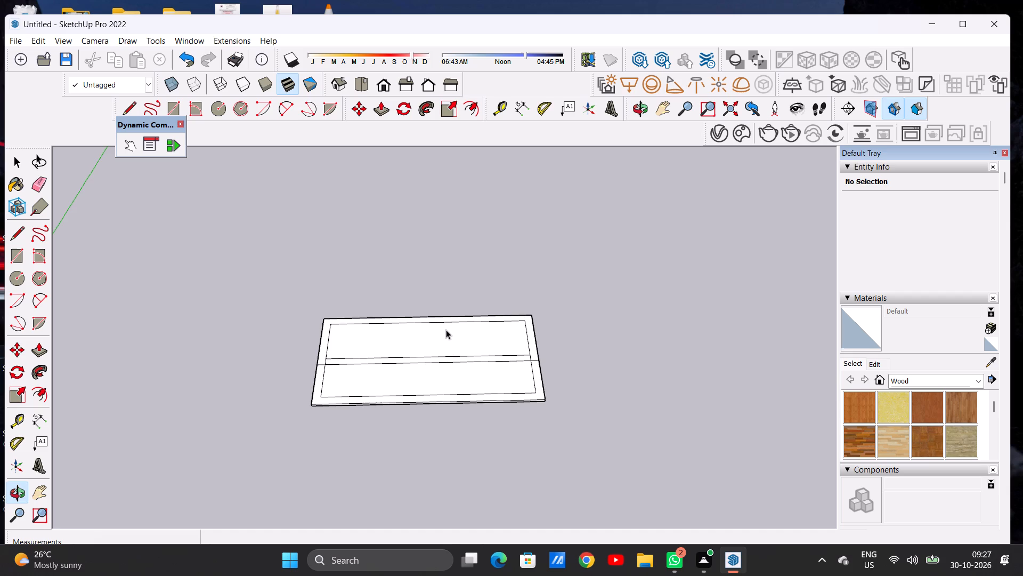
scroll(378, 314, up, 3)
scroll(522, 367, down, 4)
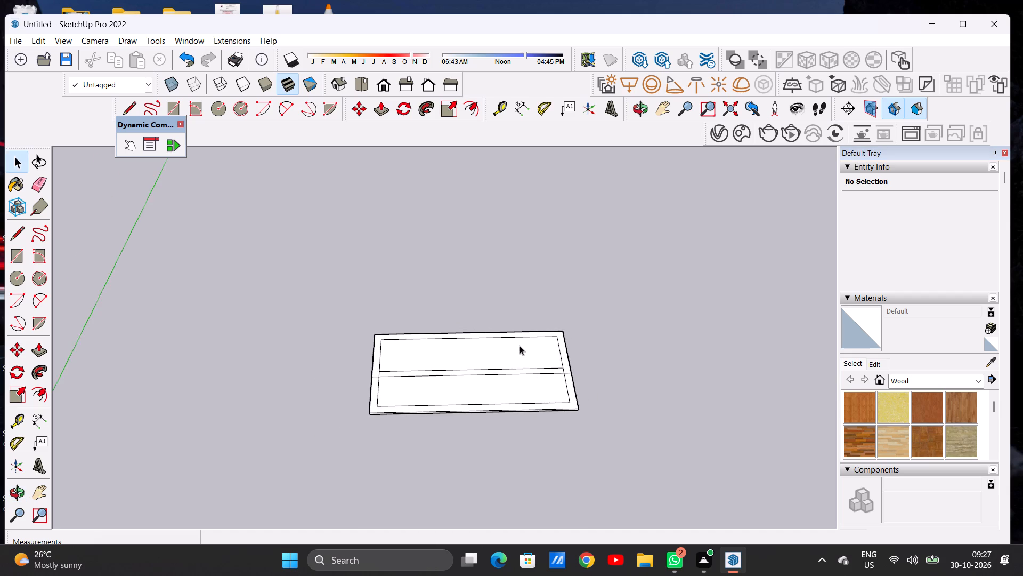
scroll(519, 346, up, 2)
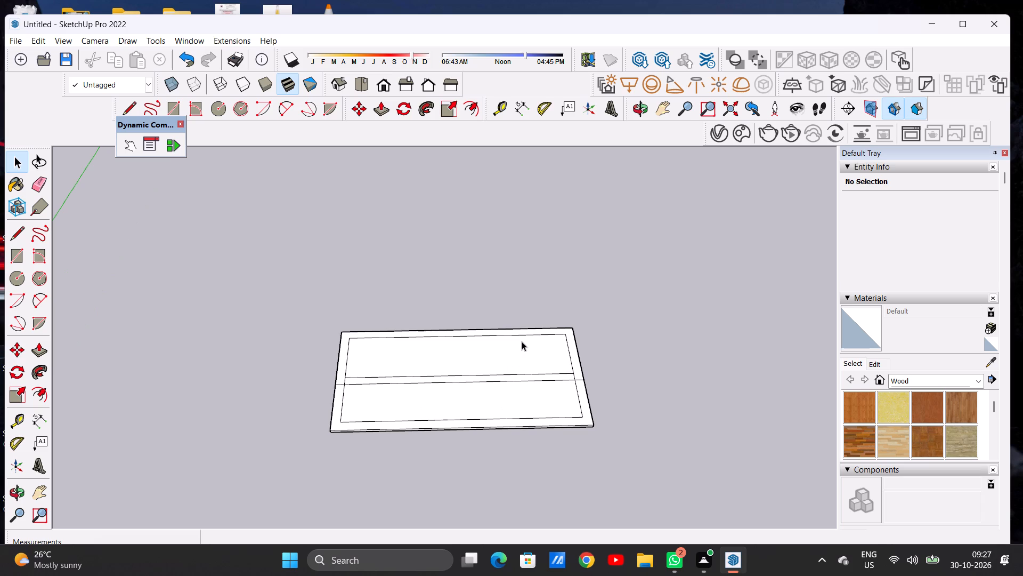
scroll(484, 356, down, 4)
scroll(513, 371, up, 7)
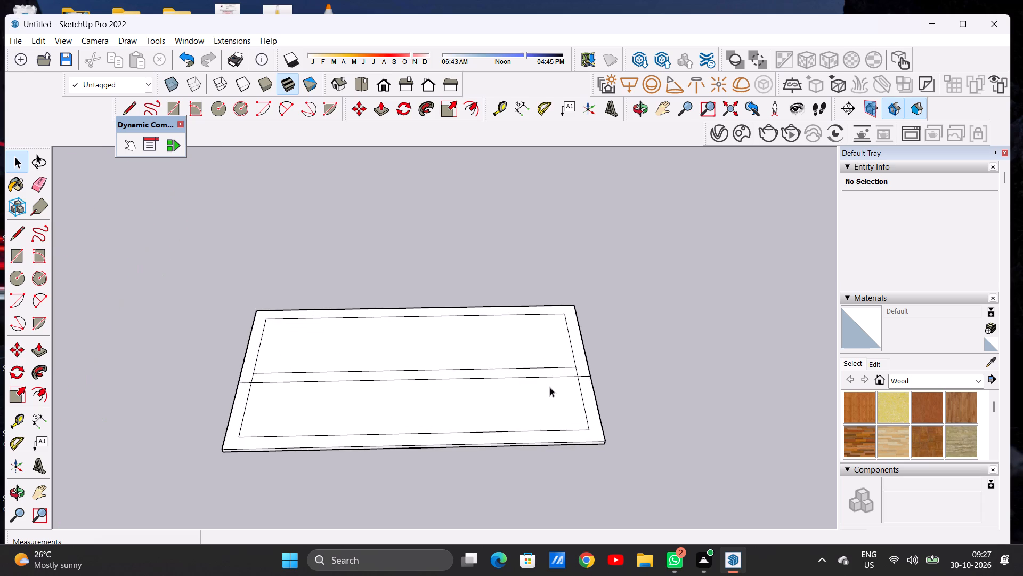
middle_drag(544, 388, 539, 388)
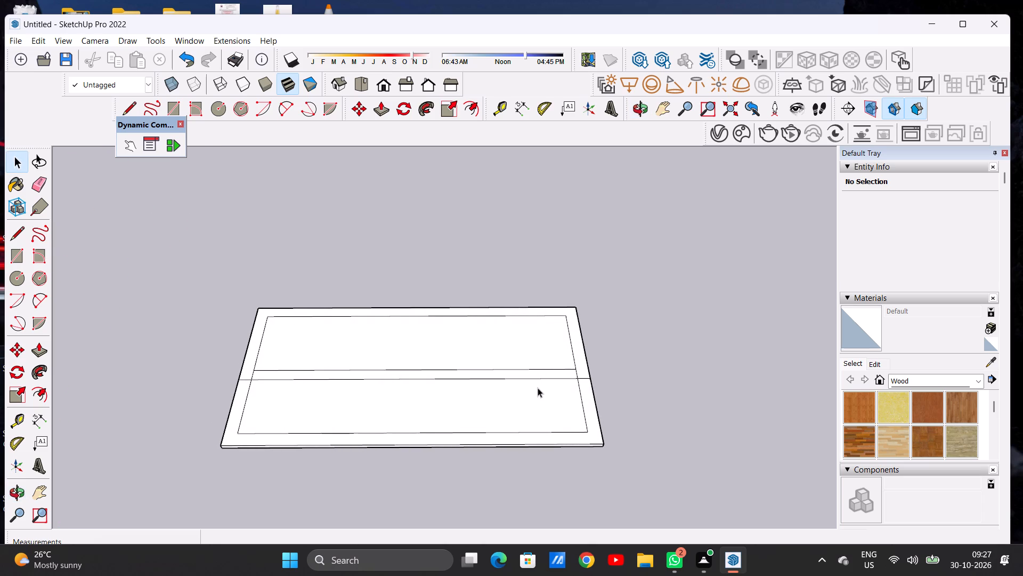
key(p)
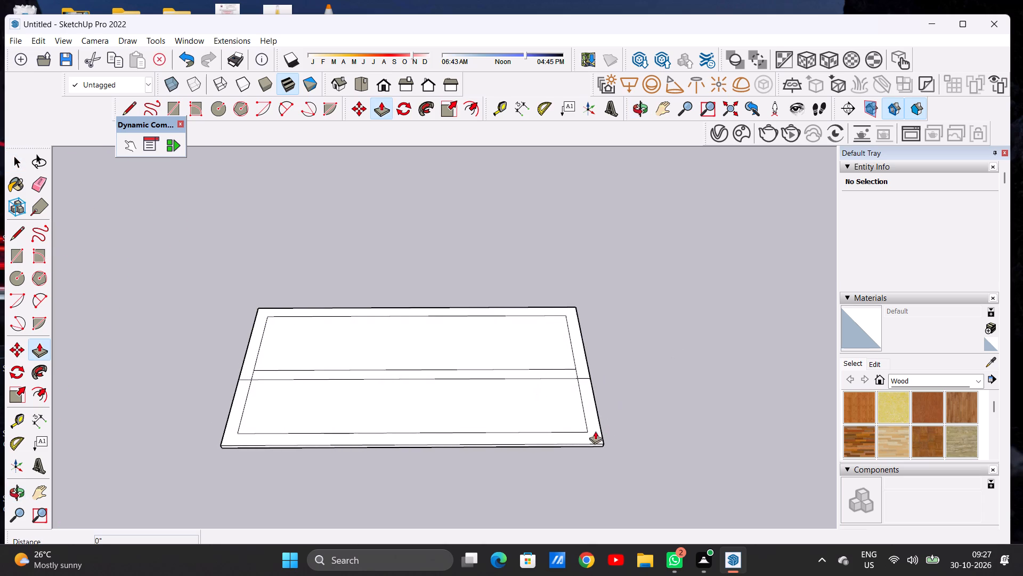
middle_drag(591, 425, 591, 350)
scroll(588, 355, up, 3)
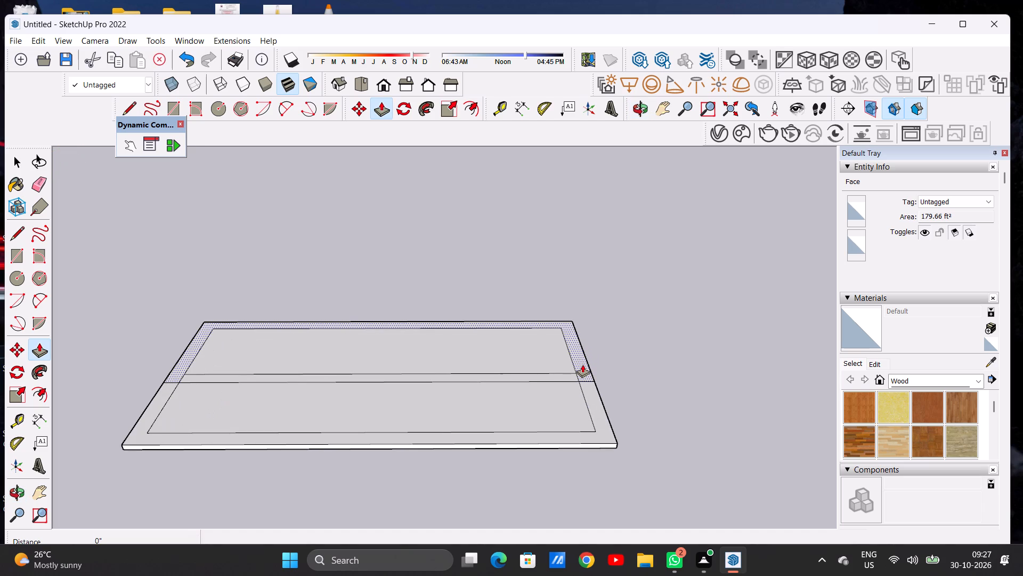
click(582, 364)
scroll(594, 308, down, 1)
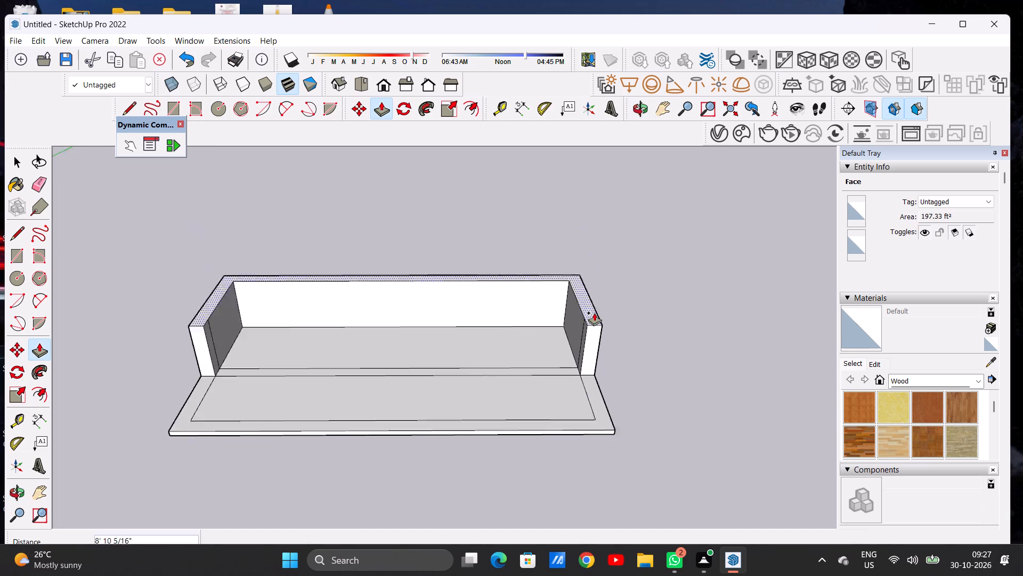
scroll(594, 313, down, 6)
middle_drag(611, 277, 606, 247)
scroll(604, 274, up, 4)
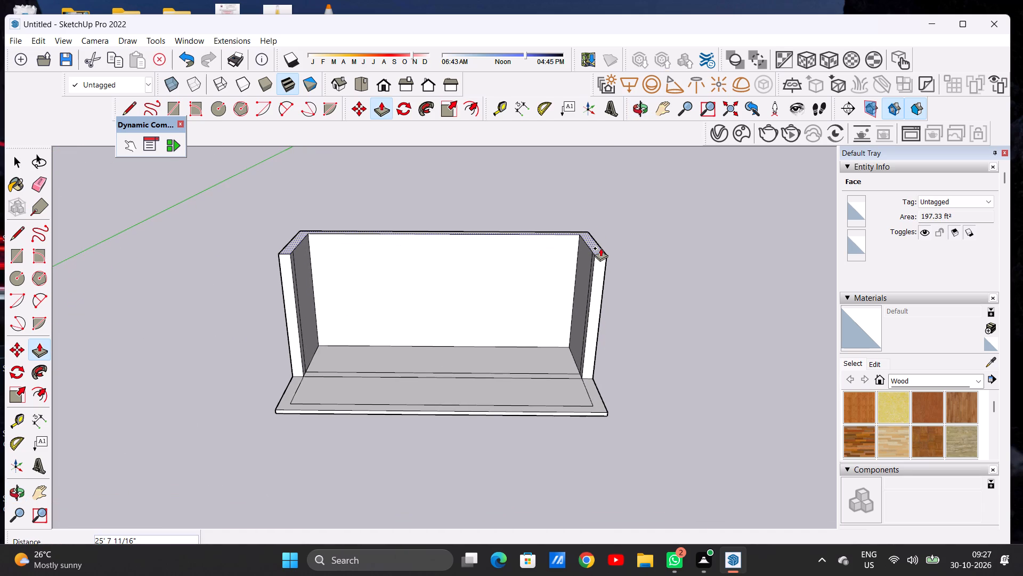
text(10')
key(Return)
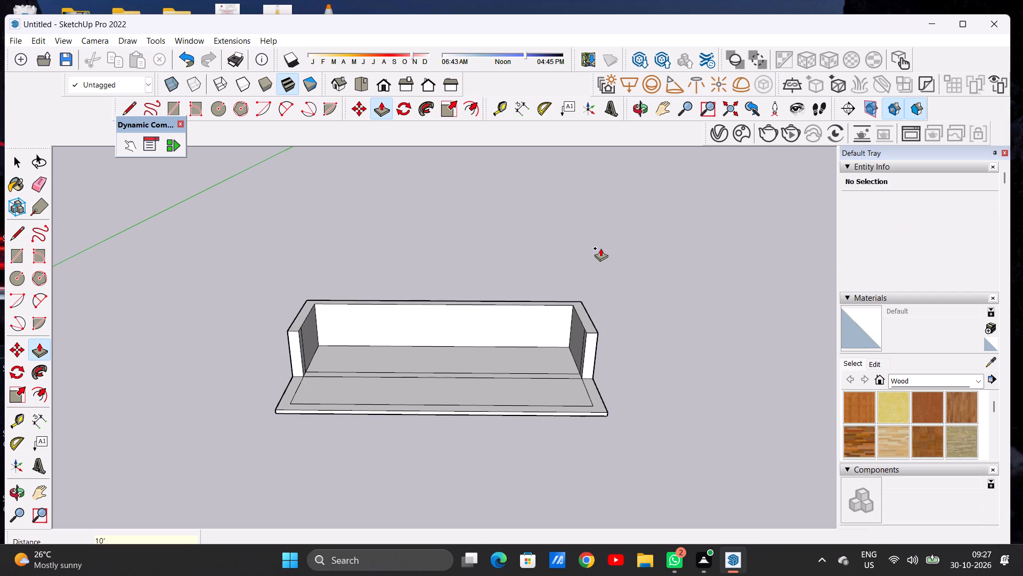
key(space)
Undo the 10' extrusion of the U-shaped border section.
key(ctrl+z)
Push/Pull the U-shaped border section on the side of the extended line farther from the red axis upward about 20' 5".
middle_drag(563, 295, 572, 442)
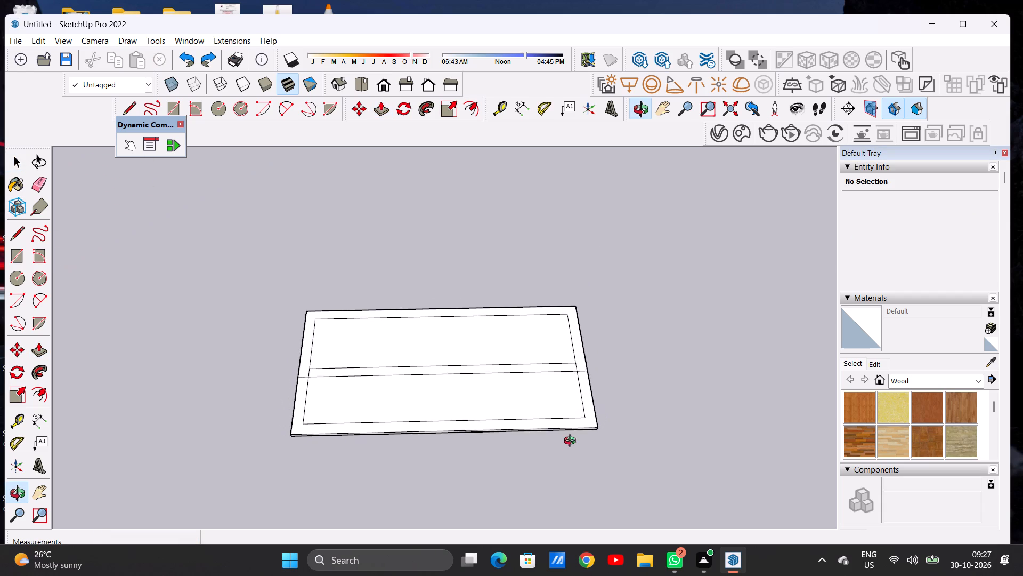
middle_drag(572, 442, 574, 457)
scroll(583, 360, up, 5)
middle_drag(587, 372, 575, 369)
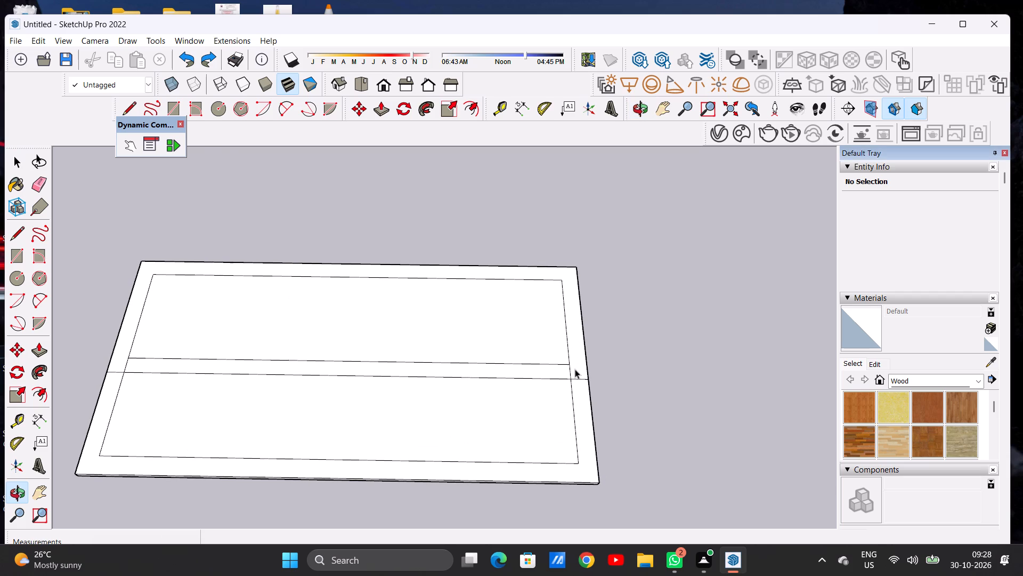
key(p)
click(574, 364)
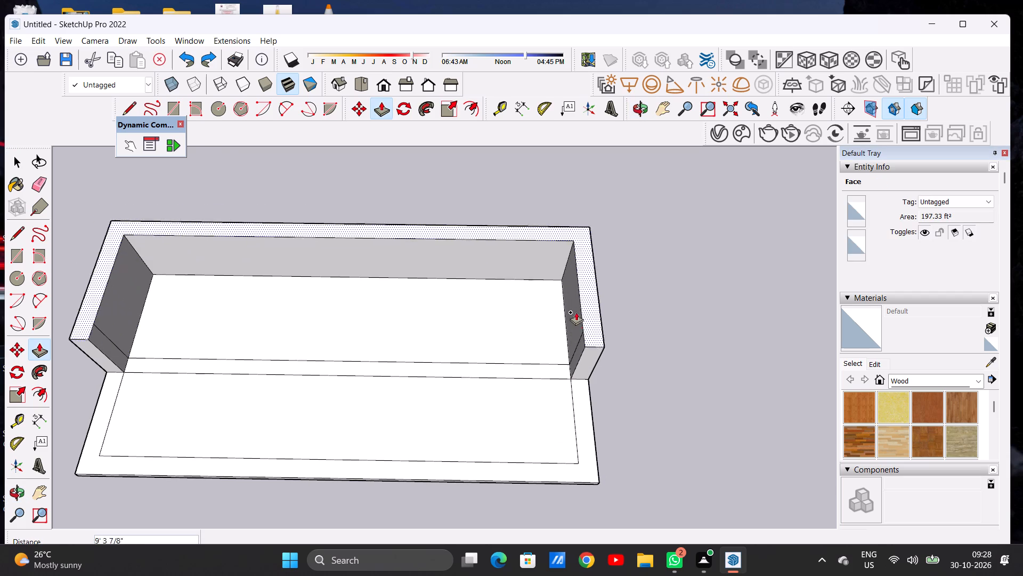
scroll(600, 325, down, 5)
middle_drag(623, 308, 632, 192)
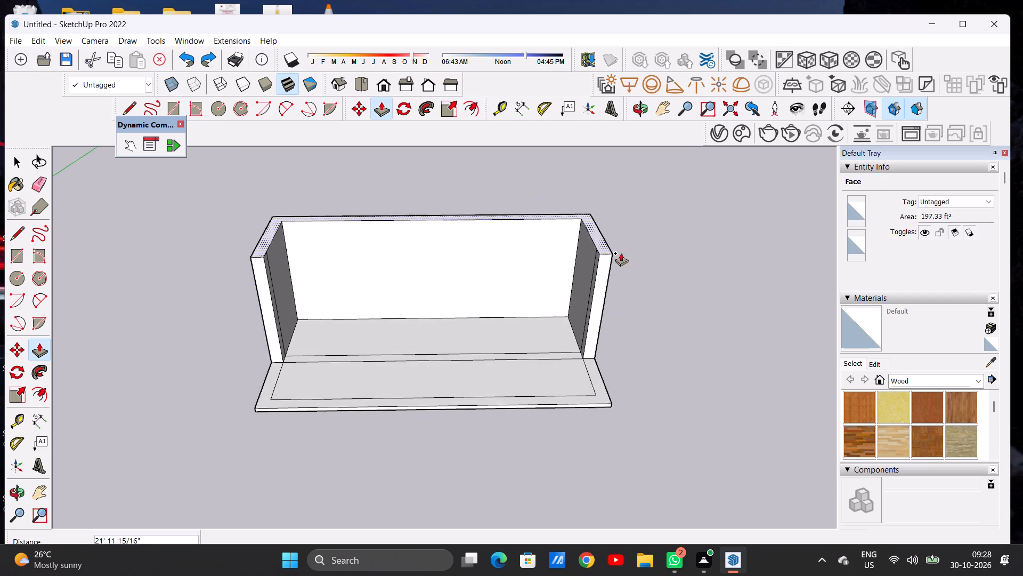
middle_drag(623, 256, 617, 219)
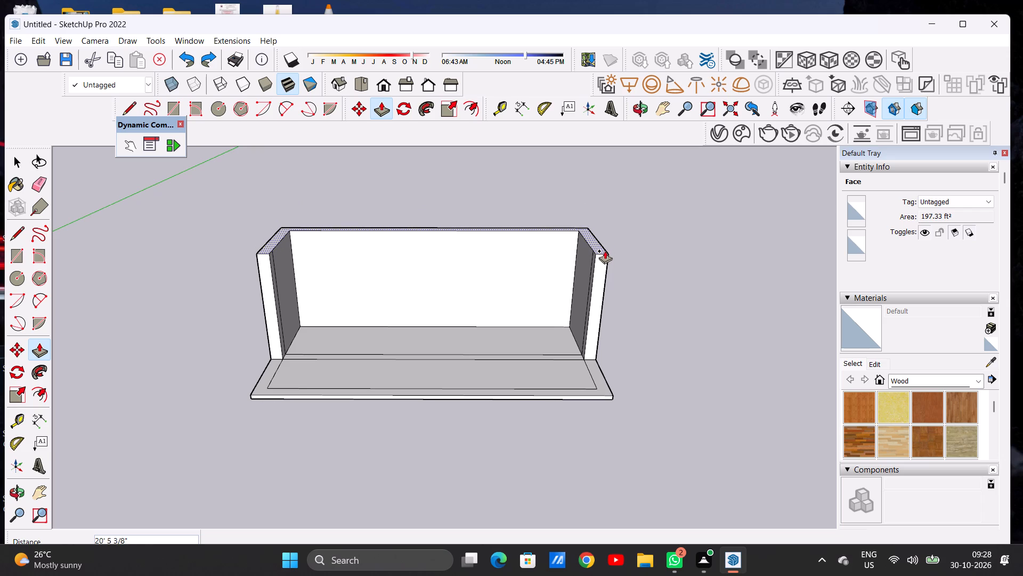
click(605, 251)
key(space)
Examine the raised U-shaped wall and the open half of the slab from low and high viewpoints.
scroll(362, 328, down, 7)
middle_drag(357, 369, 365, 293)
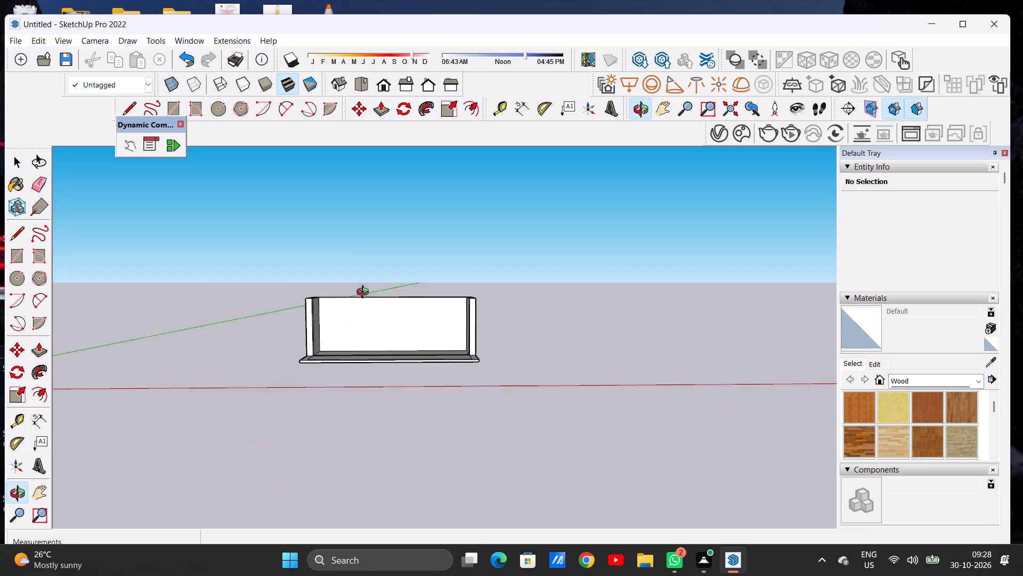
middle_drag(365, 293, 356, 491)
scroll(366, 369, up, 7)
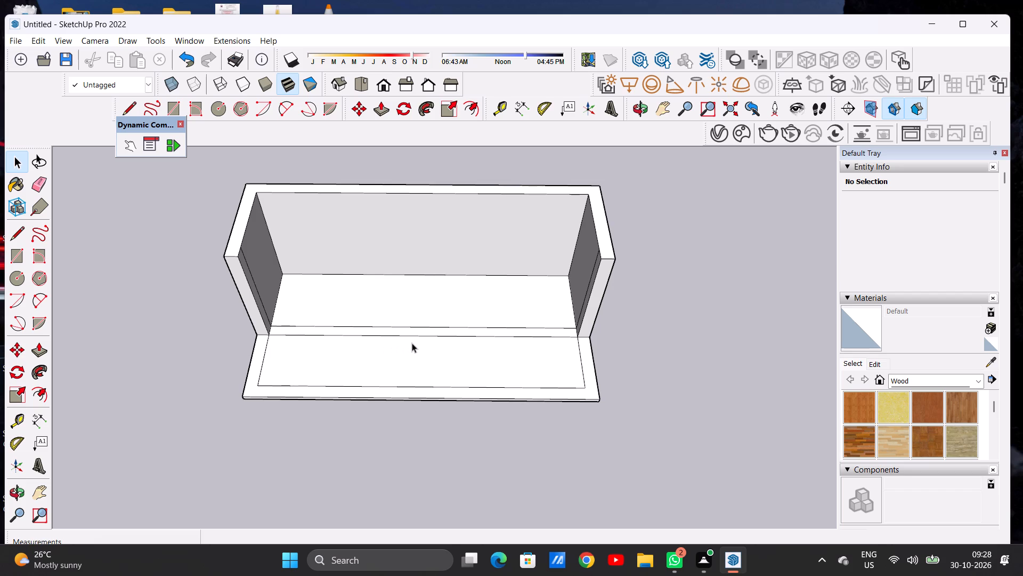
scroll(404, 386, down, 10)
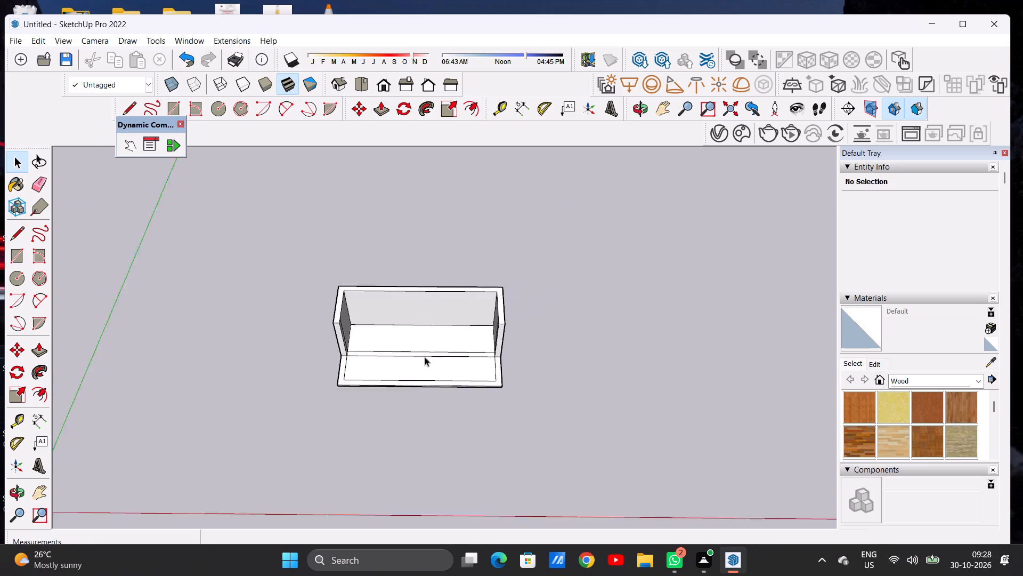
scroll(425, 357, down, 5)
scroll(428, 351, up, 3)
scroll(428, 351, down, 1)
scroll(428, 351, up, 1)
scroll(428, 351, down, 1)
scroll(428, 351, up, 5)
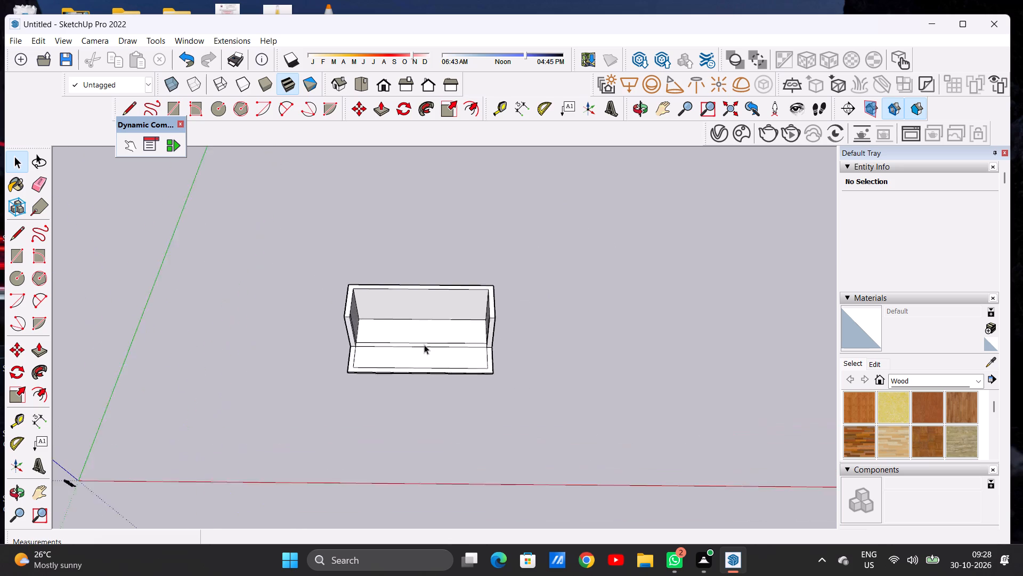
scroll(424, 345, up, 11)
scroll(505, 368, down, 4)
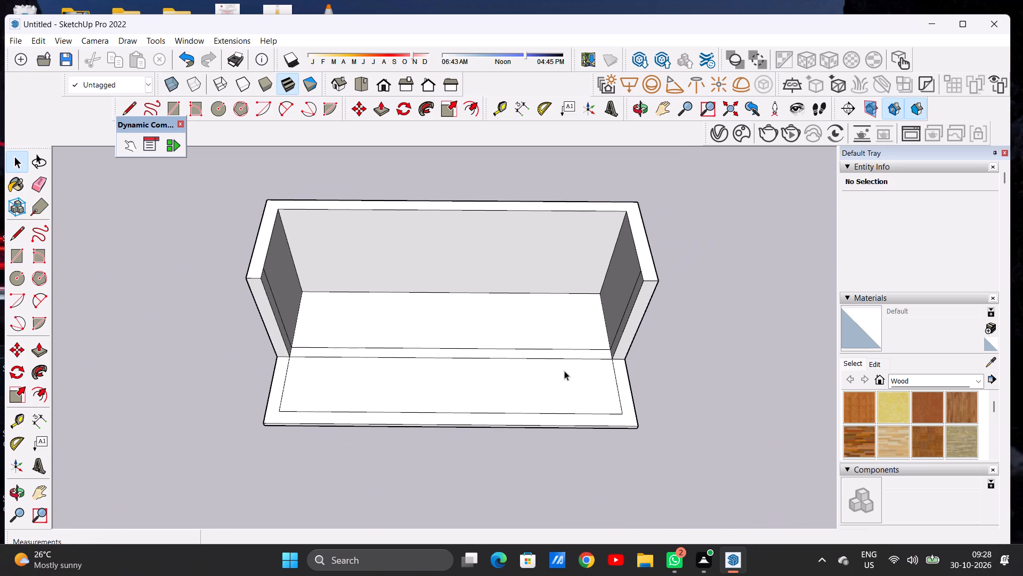
Push/Pull the narrow strip between the two parallel lines upward about 20' 5", level with the top of the U-shaped wall.
middle_drag(563, 365, 564, 289)
scroll(550, 284, up, 3)
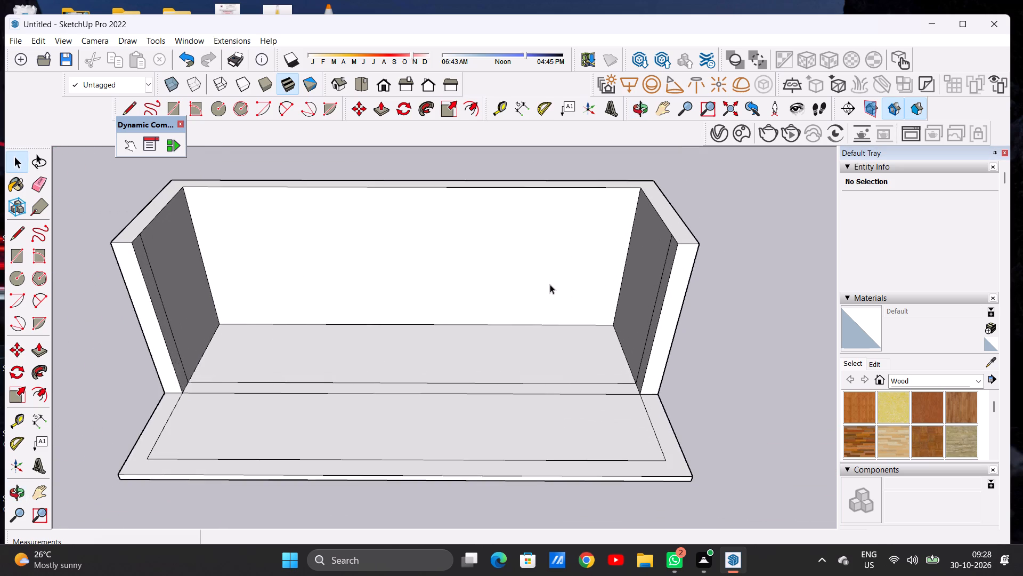
scroll(553, 292, down, 1)
key(p)
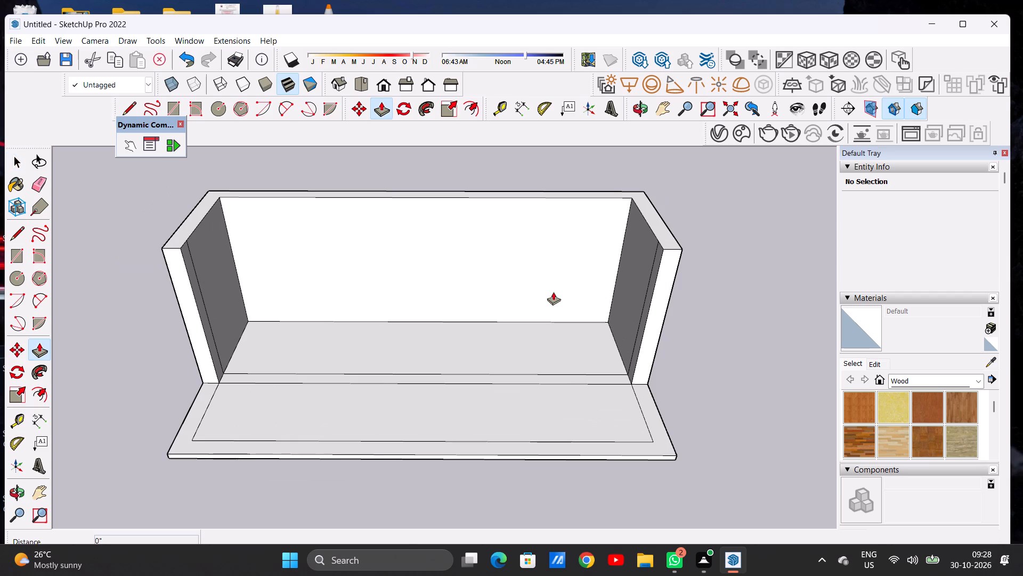
scroll(626, 378, up, 3)
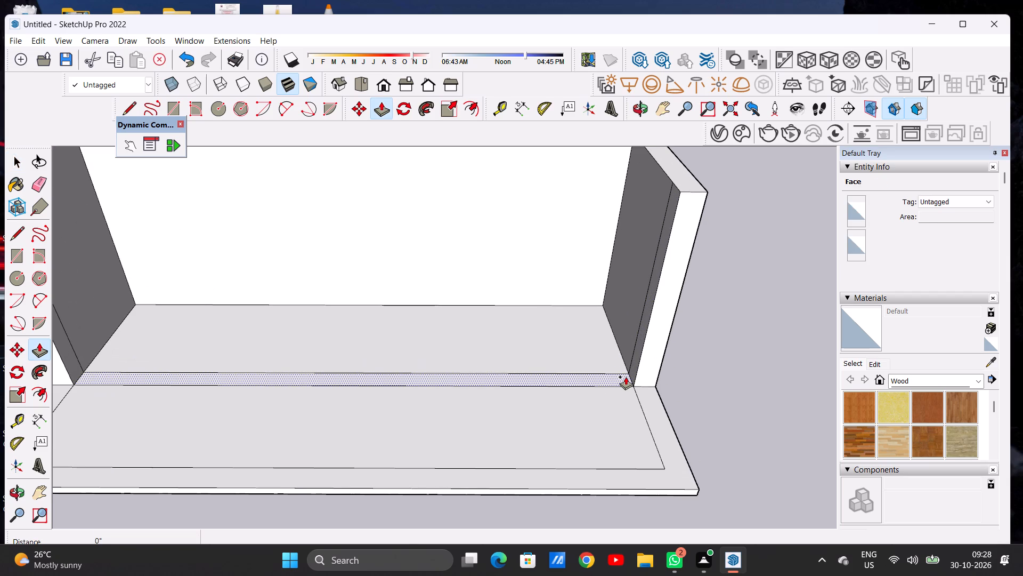
click(626, 377)
scroll(627, 348, down, 12)
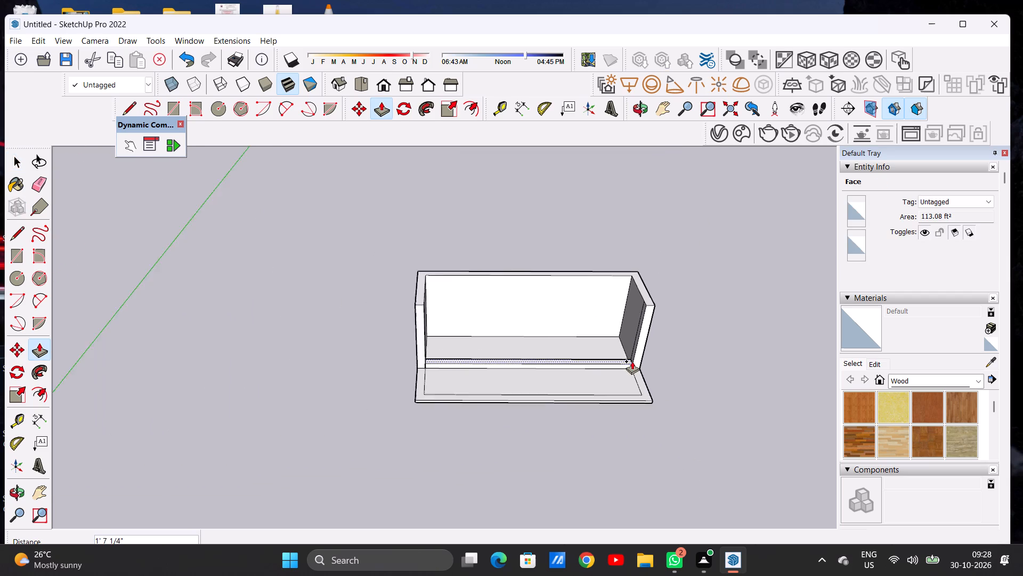
scroll(645, 312, up, 16)
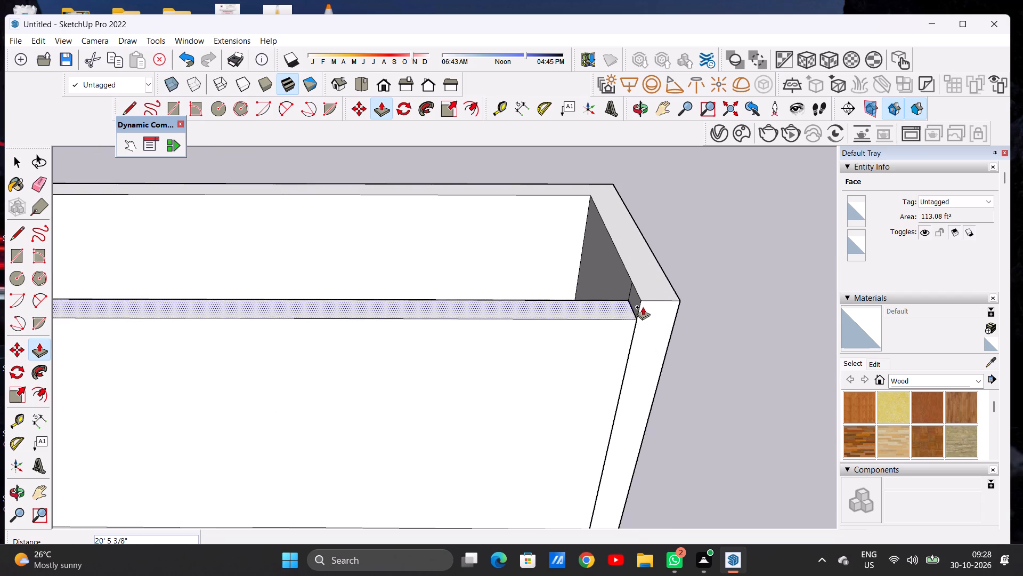
click(643, 303)
key(space)
Examine the four-sided wall enclosure and the remaining open part of the slab.
scroll(491, 463, down, 2)
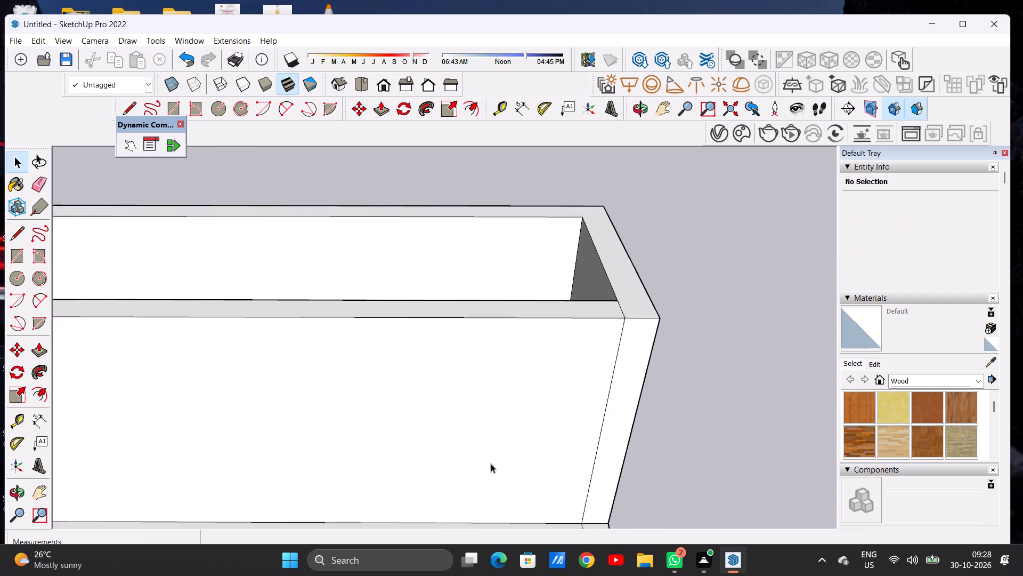
scroll(491, 463, down, 5)
scroll(614, 426, down, 6)
middle_drag(476, 451, 486, 387)
scroll(527, 411, down, 8)
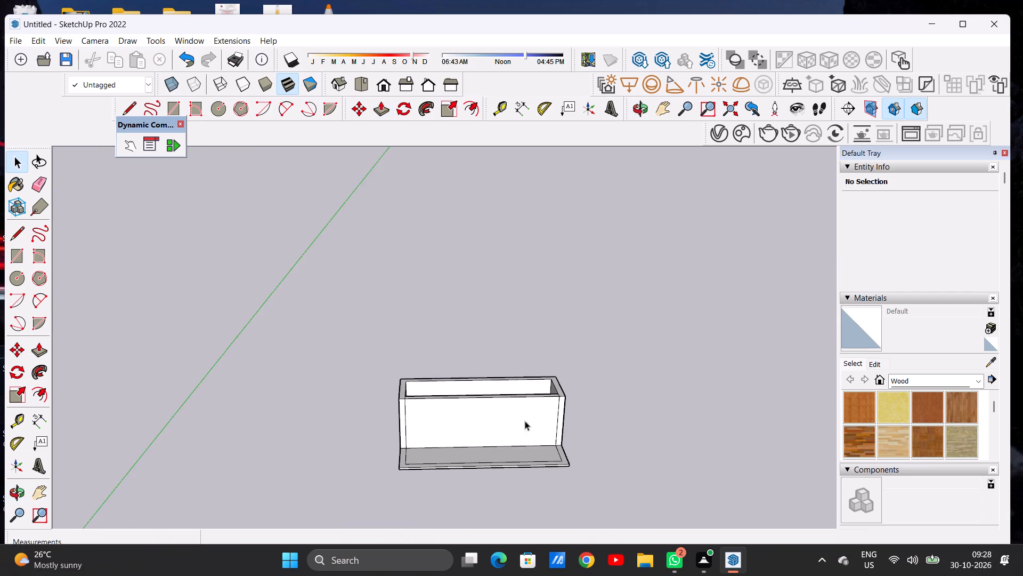
scroll(525, 421, down, 3)
middle_drag(506, 431, 486, 407)
scroll(541, 407, up, 4)
scroll(541, 407, down, 1)
scroll(541, 407, up, 8)
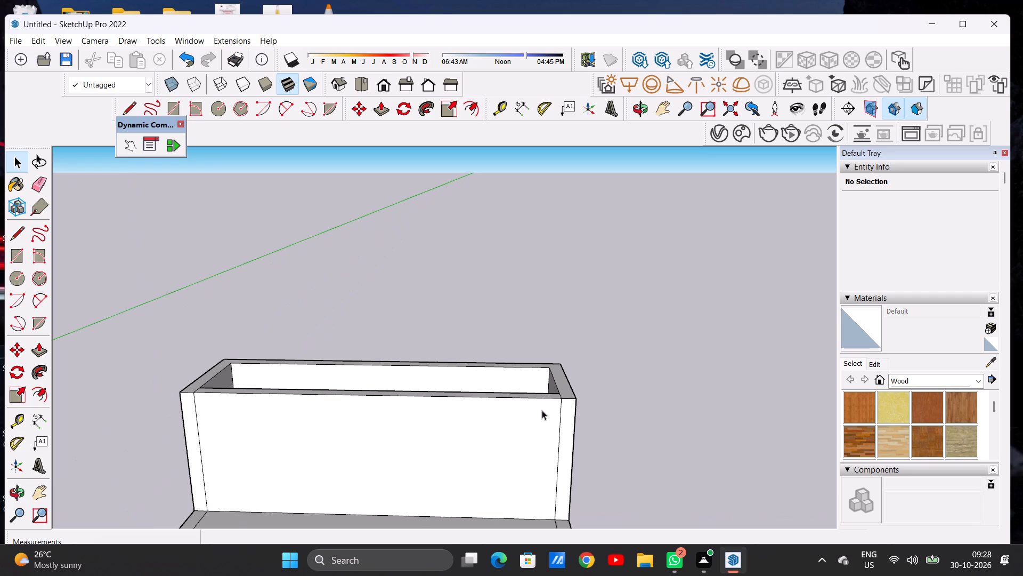
scroll(543, 410, down, 13)
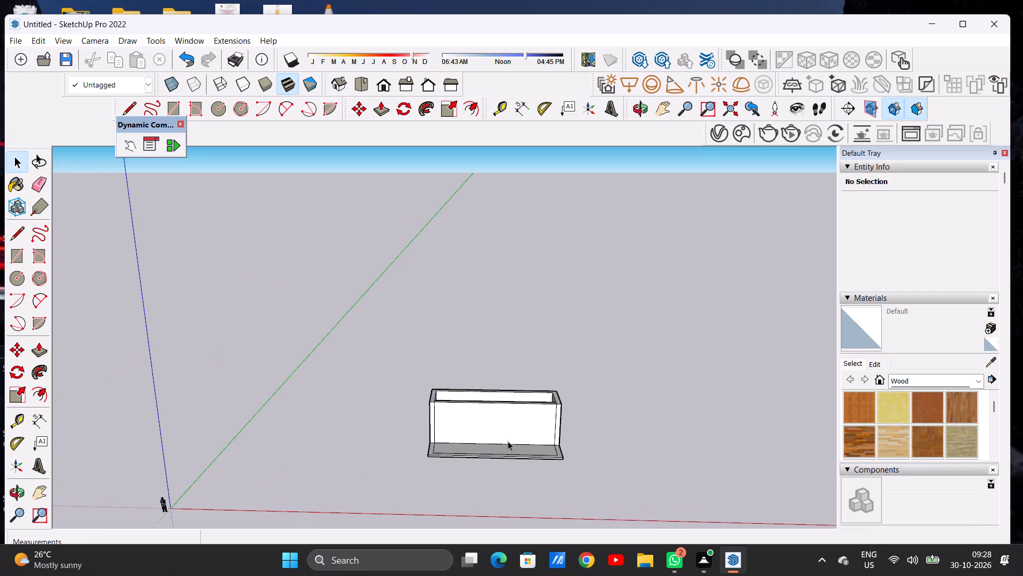
middle_drag(508, 441, 516, 399)
scroll(530, 427, up, 8)
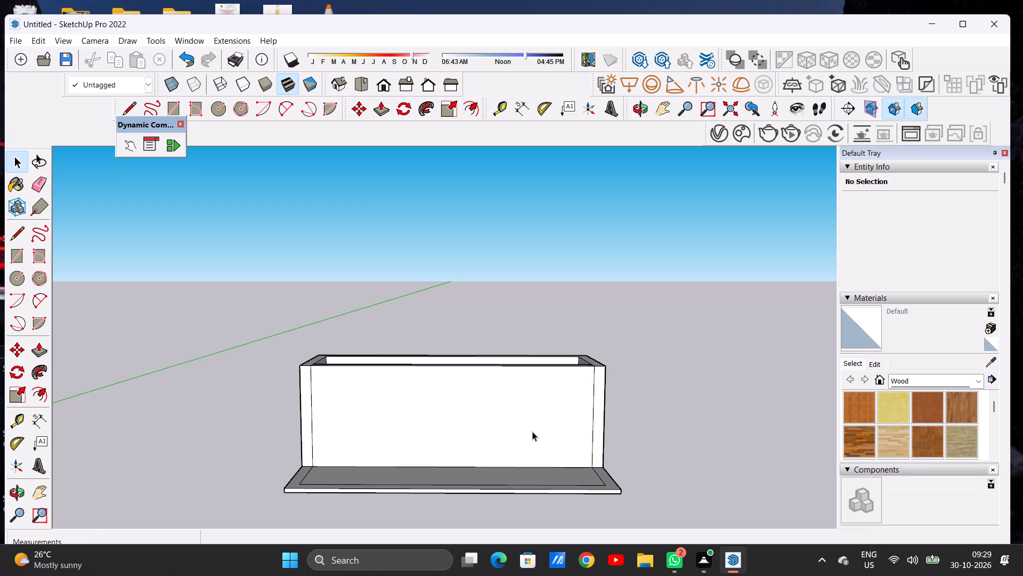
scroll(535, 426, down, 3)
scroll(569, 426, up, 2)
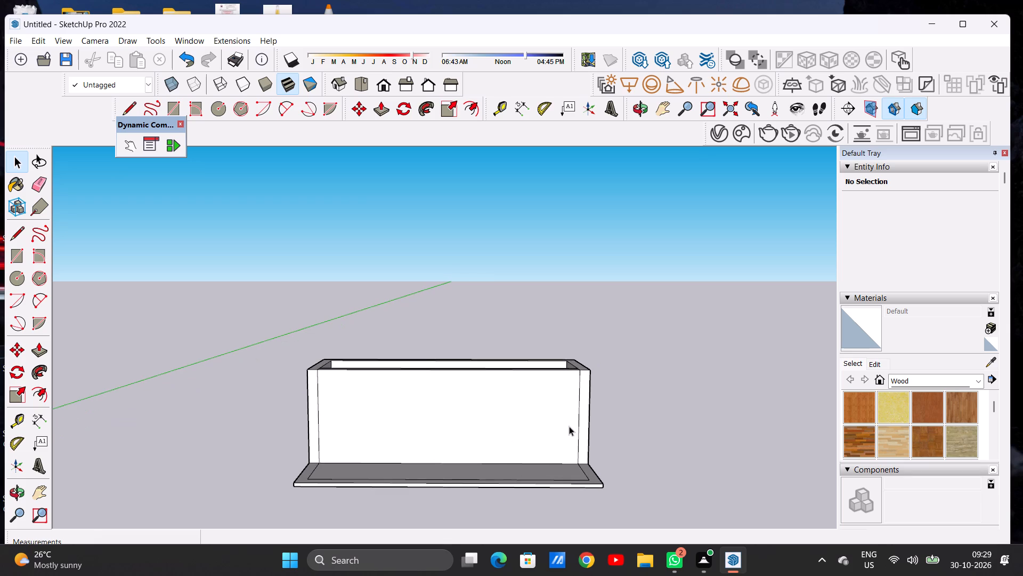
Draw two lines marking off a corner area about 3' by 2' 5" in the open inset face, at its outer corner nearest the green axis.
middle_drag(469, 418, 473, 517)
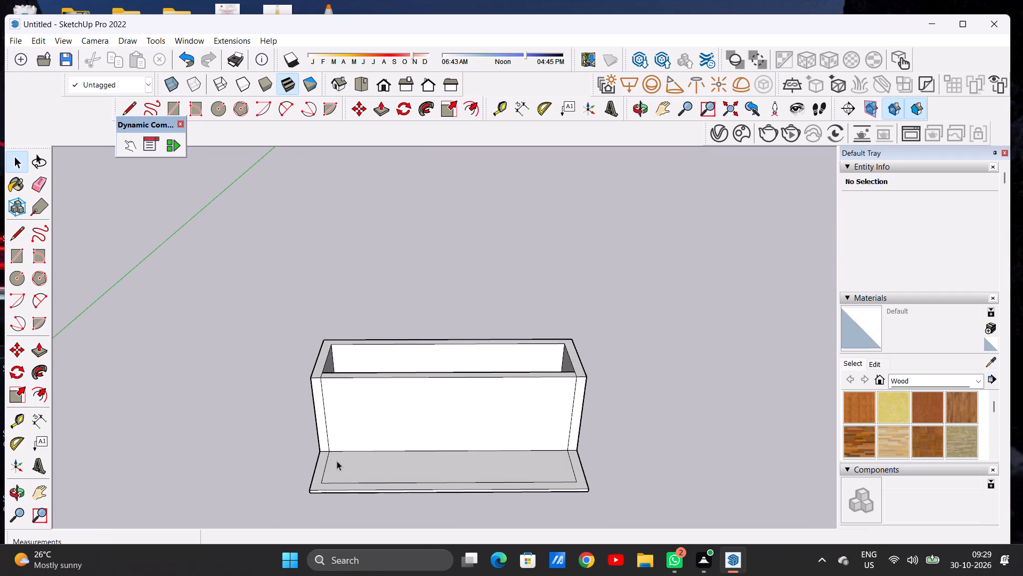
scroll(303, 470, down, 1)
middle_drag(327, 449, 321, 510)
scroll(339, 479, up, 6)
middle_drag(346, 443, 350, 474)
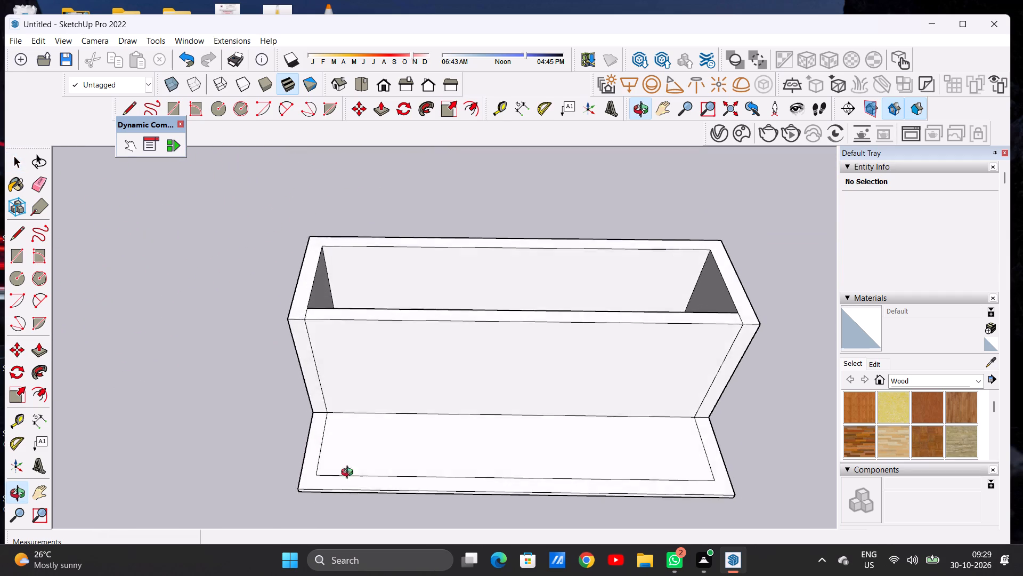
middle_drag(350, 474, 354, 499)
scroll(354, 499, up, 1)
scroll(362, 421, down, 6)
middle_drag(374, 421, 374, 444)
scroll(377, 450, up, 10)
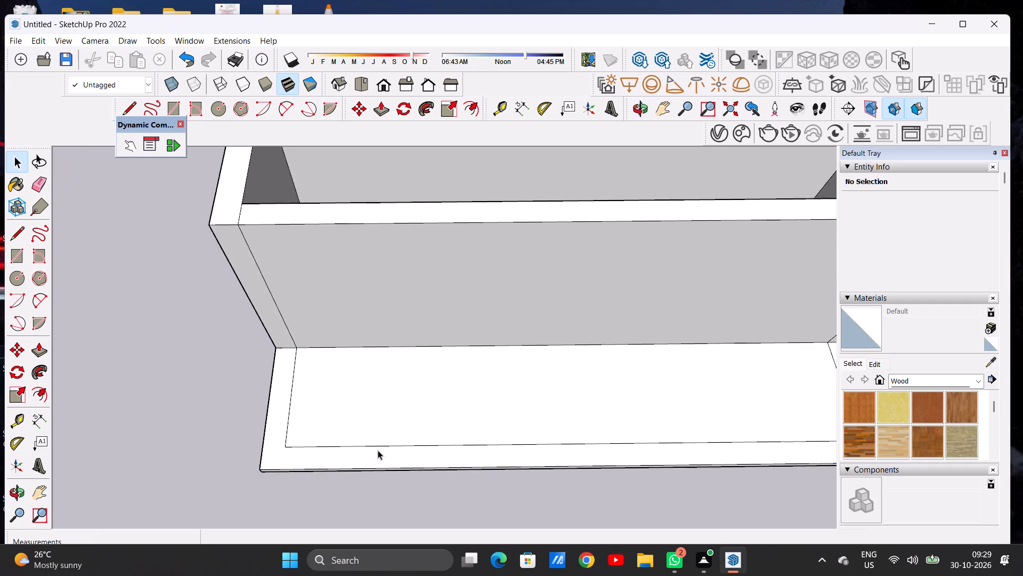
scroll(378, 450, up, 3)
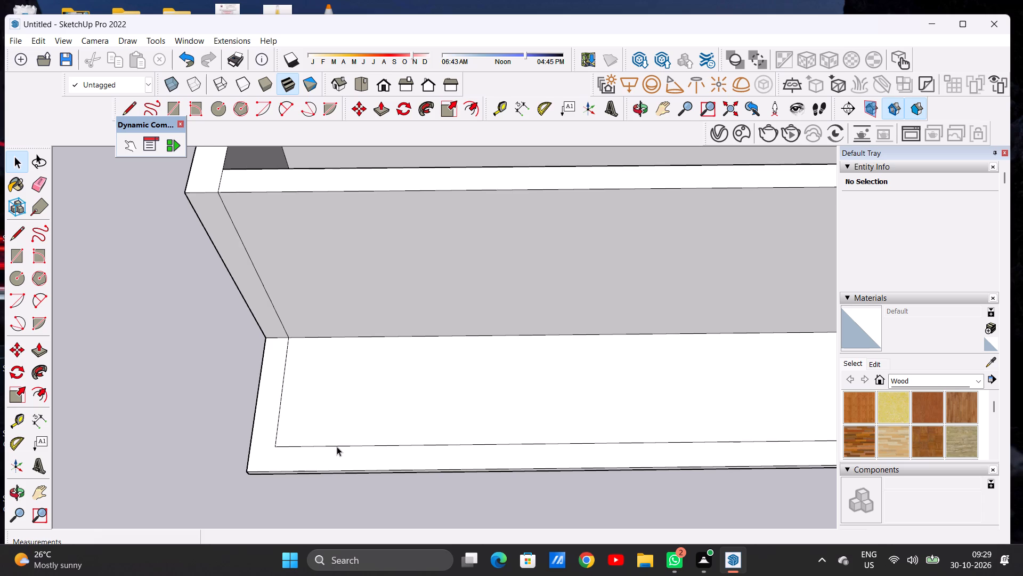
key(l)
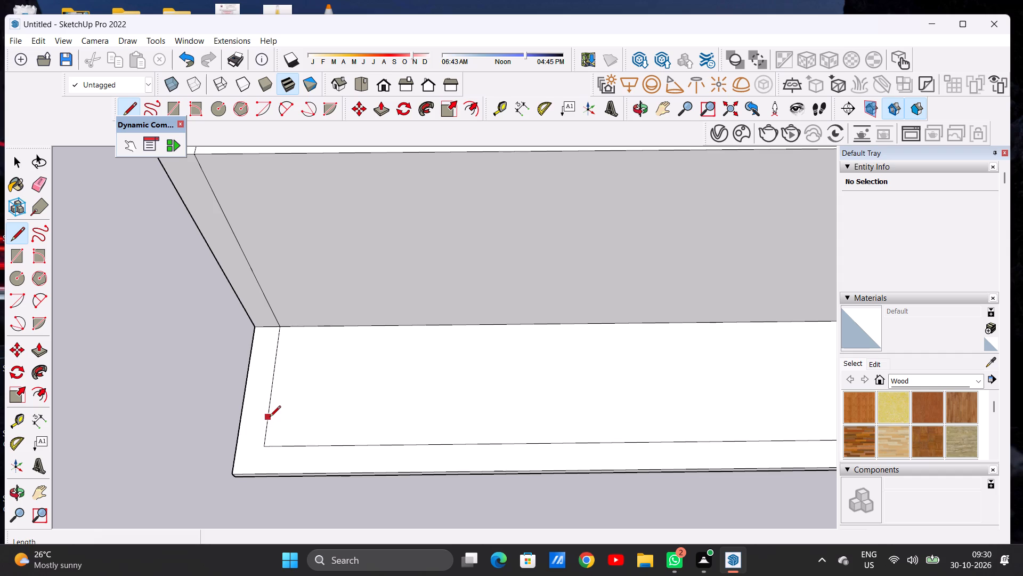
click(270, 418)
click(305, 419)
click(303, 445)
key(space)
Examine the marked corner area and the long wall facing the open half, from above and from a low front viewpoint.
scroll(308, 465, down, 2)
scroll(308, 467, up, 1)
scroll(308, 467, down, 4)
scroll(345, 415, down, 3)
scroll(366, 408, up, 2)
scroll(369, 407, down, 3)
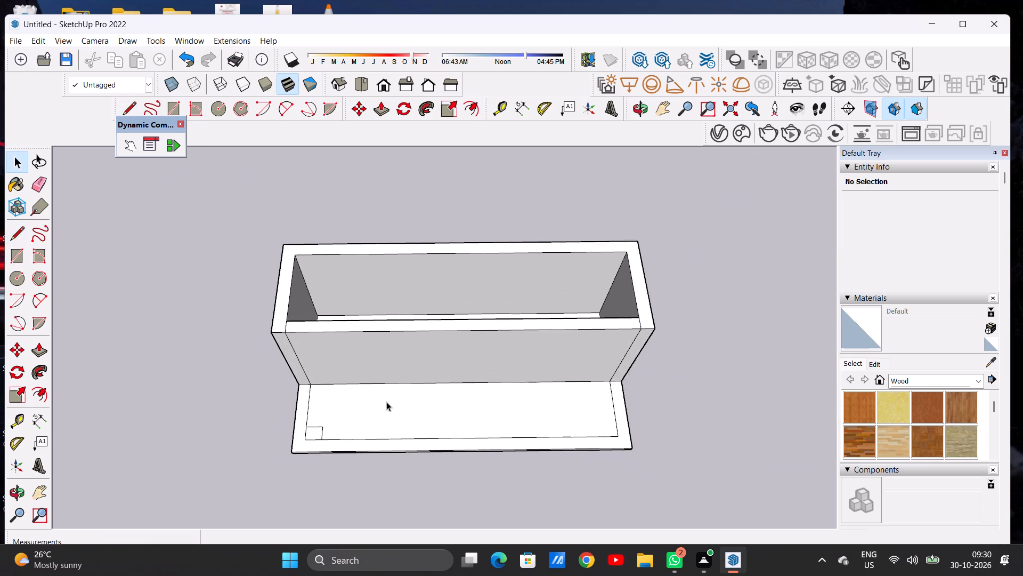
middle_drag(379, 423, 375, 308)
scroll(316, 444, up, 5)
scroll(299, 449, down, 7)
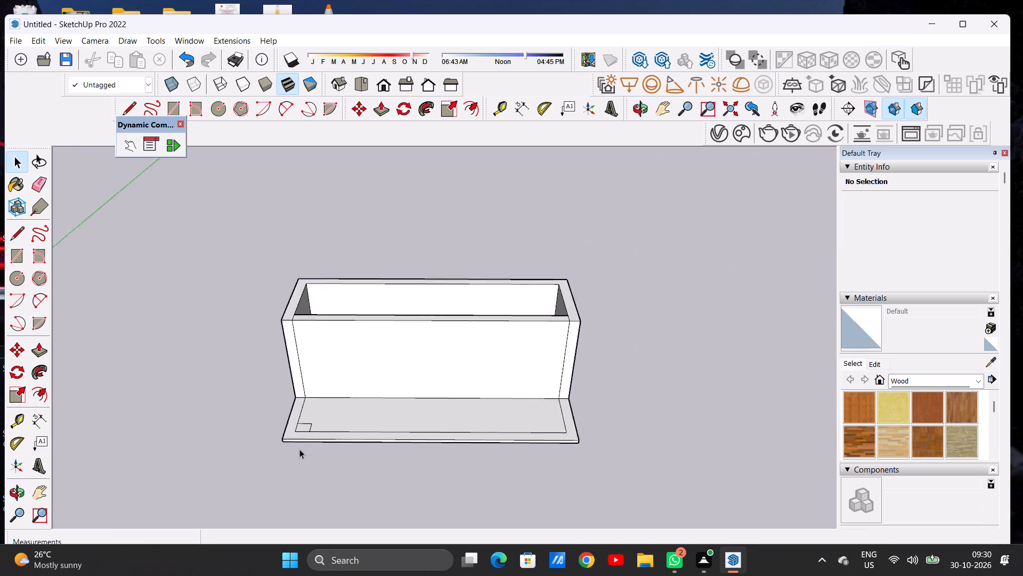
scroll(299, 449, down, 3)
middle_drag(343, 445, 344, 357)
scroll(343, 355, up, 6)
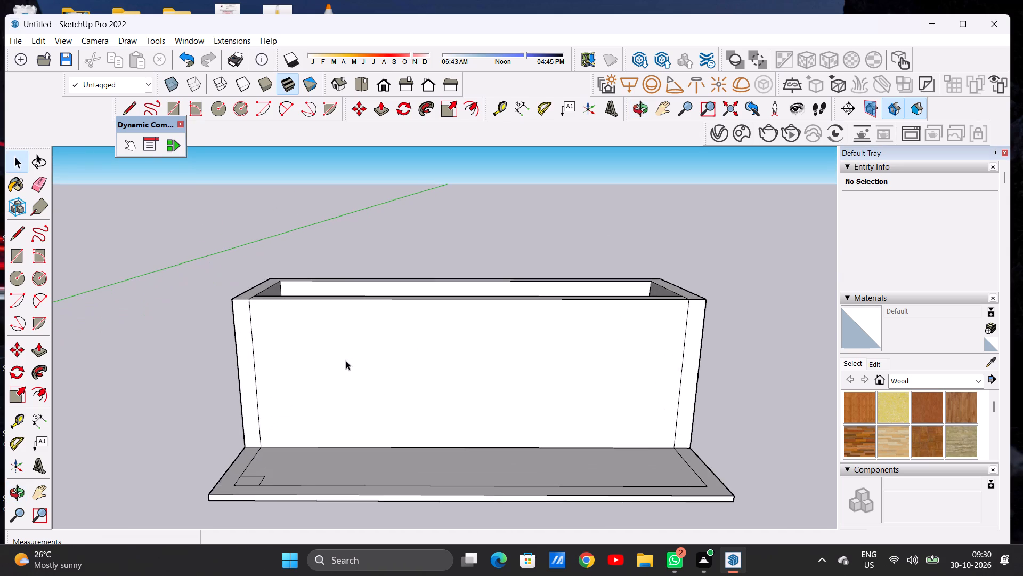
middle_drag(358, 389, 356, 377)
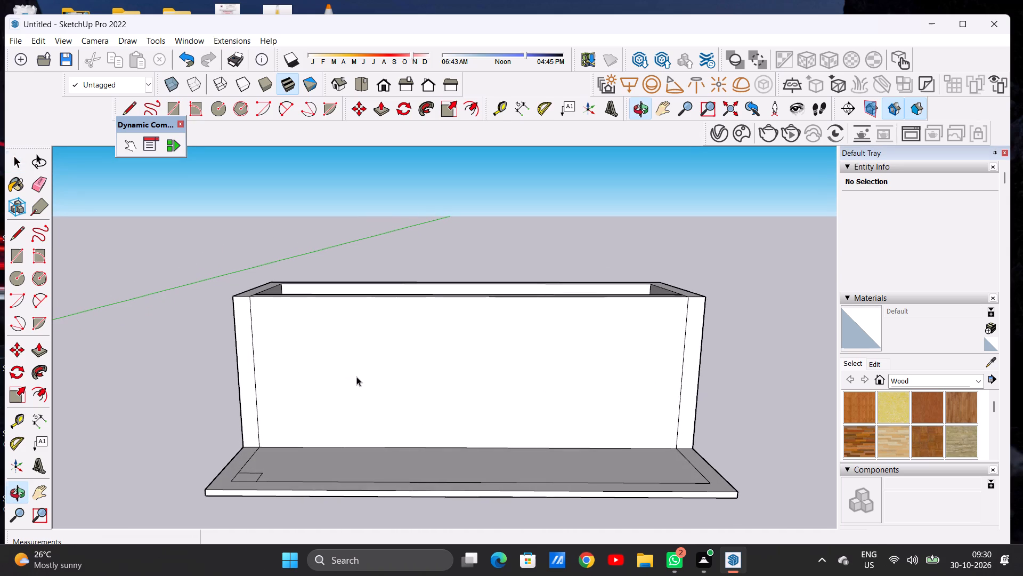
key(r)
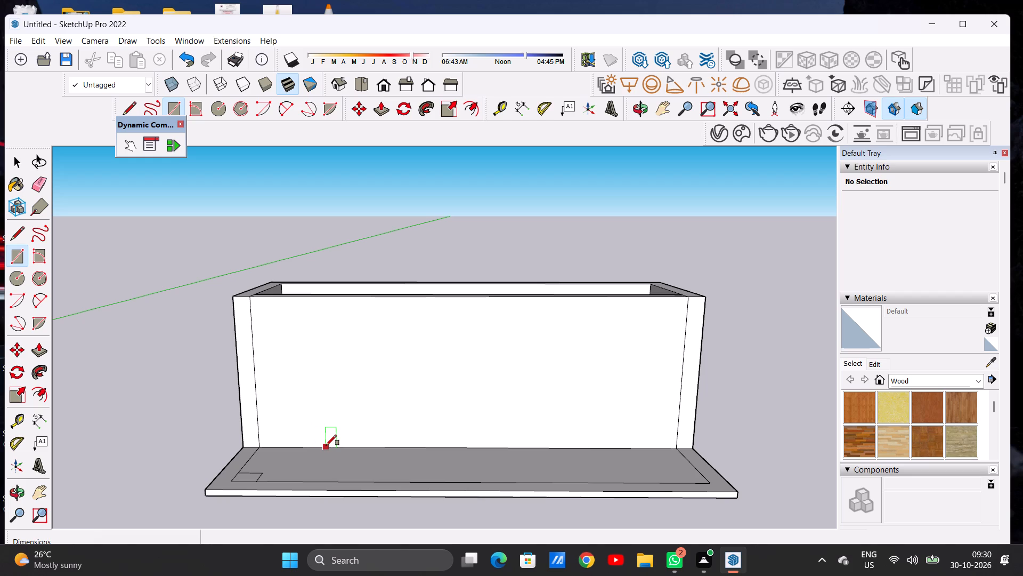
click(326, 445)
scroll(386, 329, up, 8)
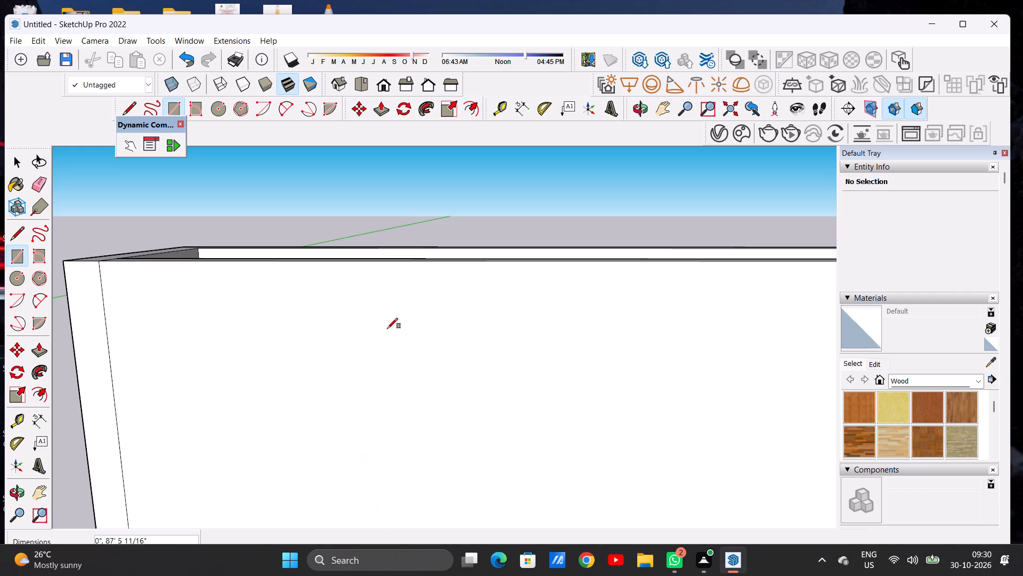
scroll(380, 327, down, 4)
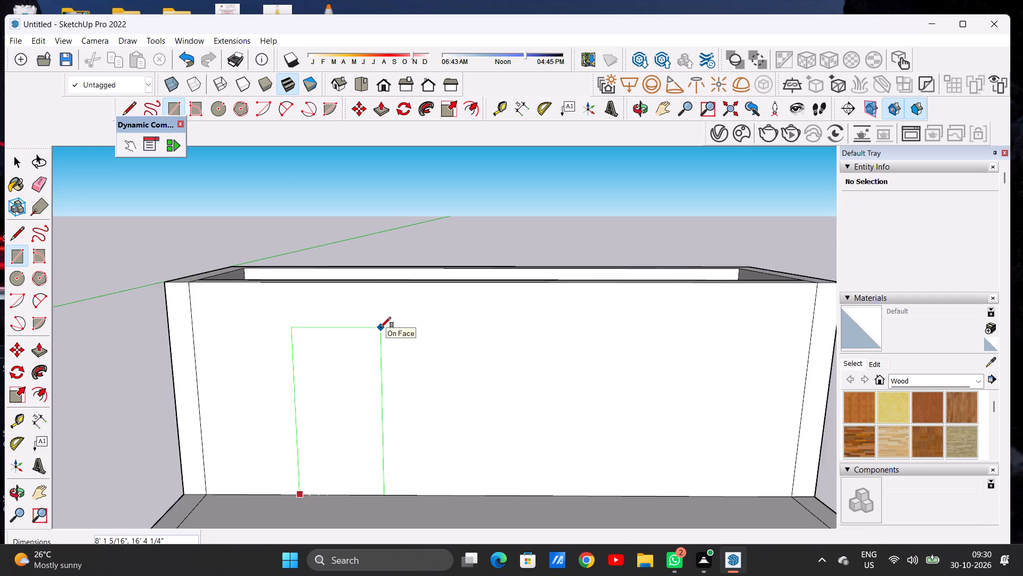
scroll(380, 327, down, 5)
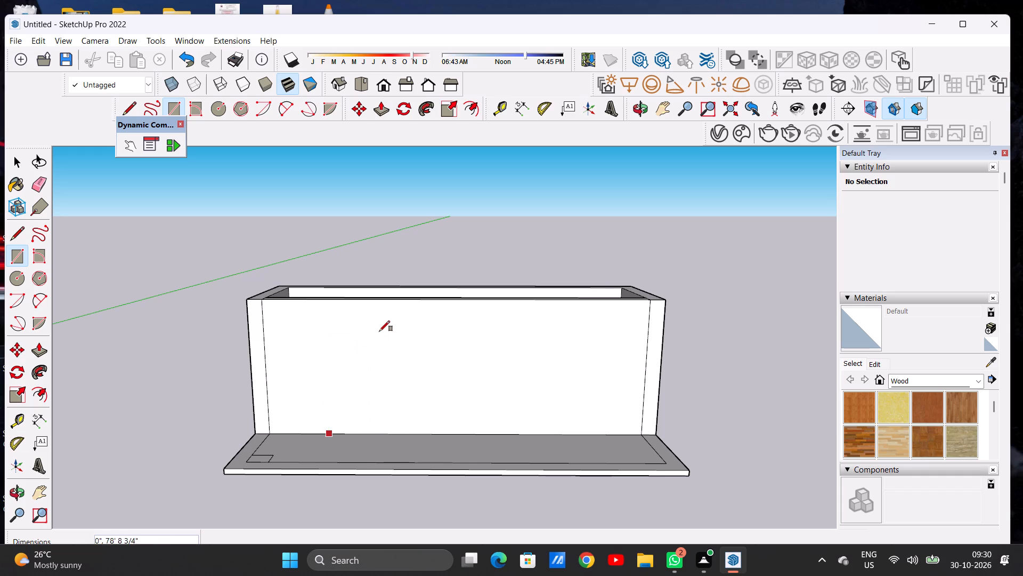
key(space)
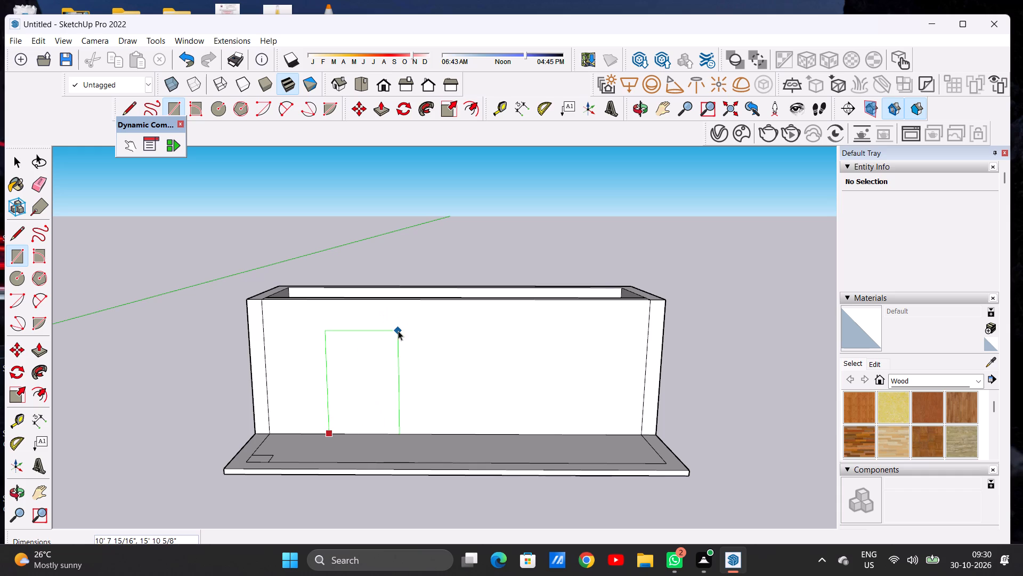
Draw a door-shaped rectangle about 7' 10" wide by 17' high on the front wall, rising from its base edge near the marked-corner end.
text(R)
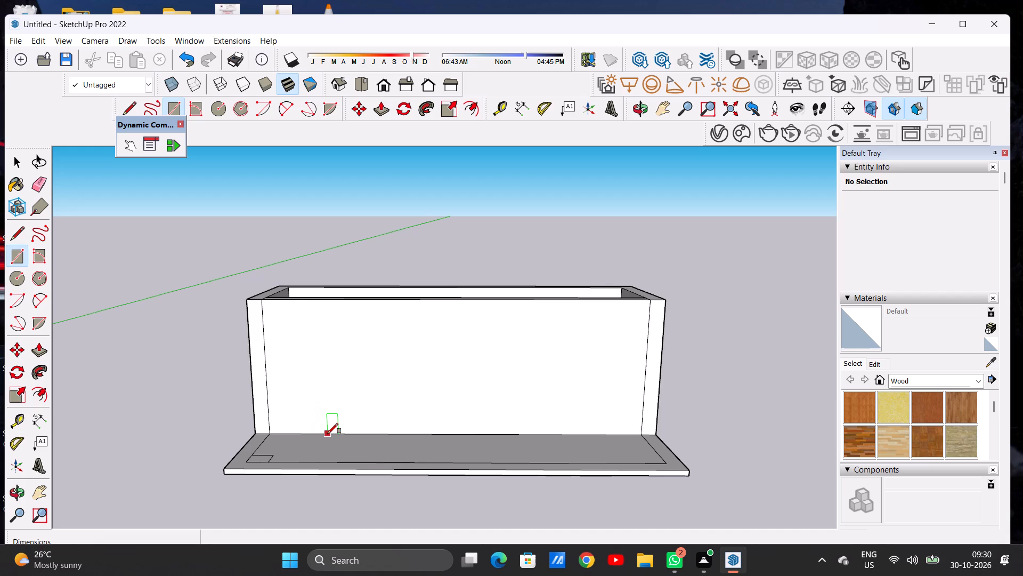
click(328, 434)
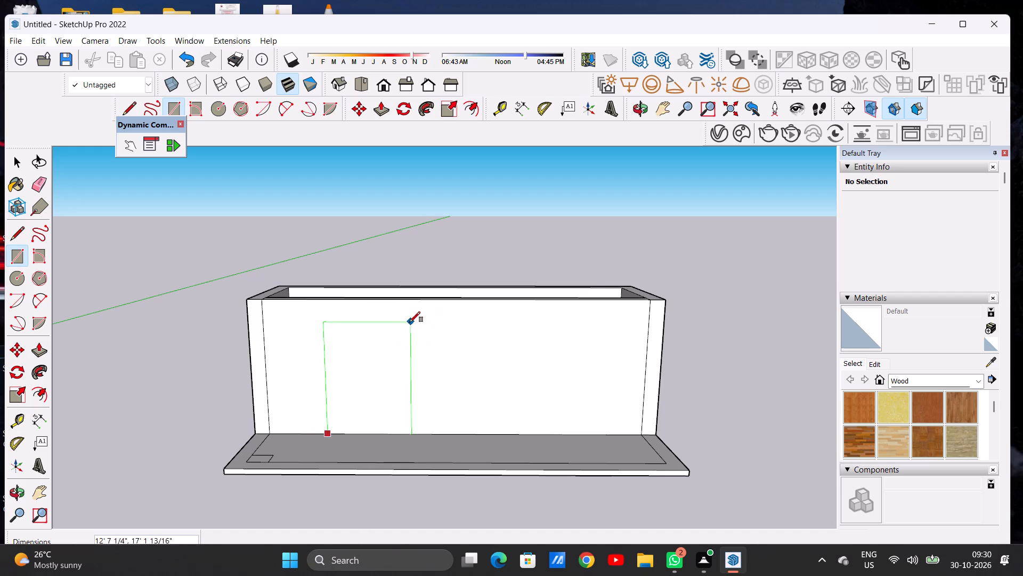
click(377, 323)
key(space)
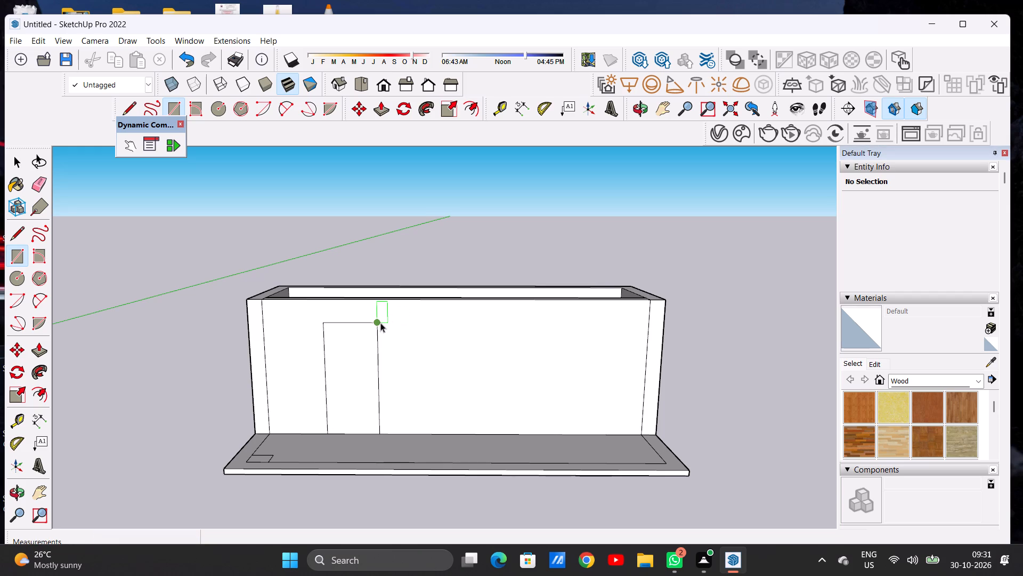
Examine the door outline on the front wall from a low viewpoint, both close up and with the whole building in view.
scroll(235, 460, down, 9)
middle_drag(240, 467, 267, 420)
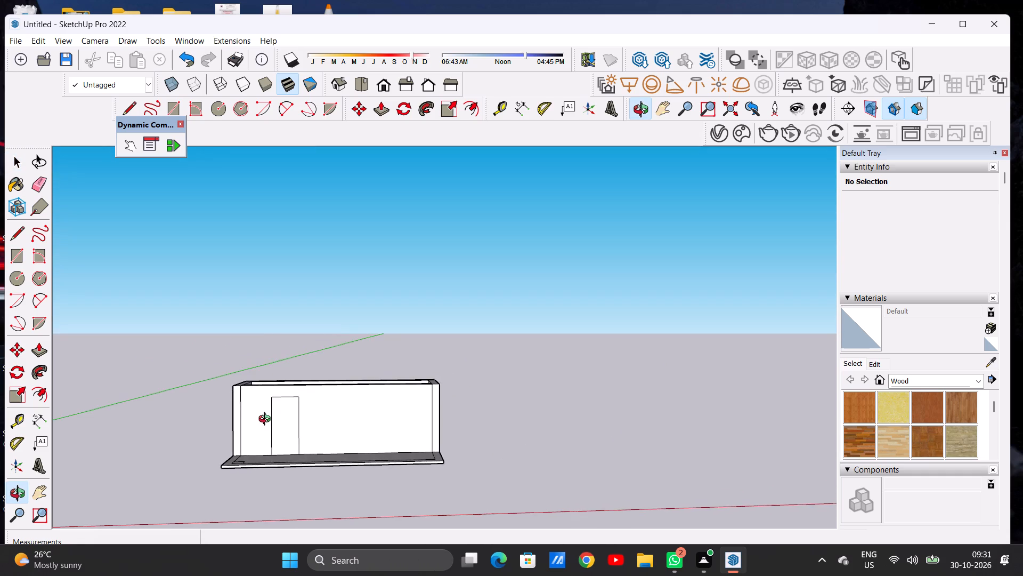
middle_drag(267, 420, 245, 432)
scroll(272, 434, up, 3)
scroll(273, 434, down, 1)
scroll(293, 423, up, 11)
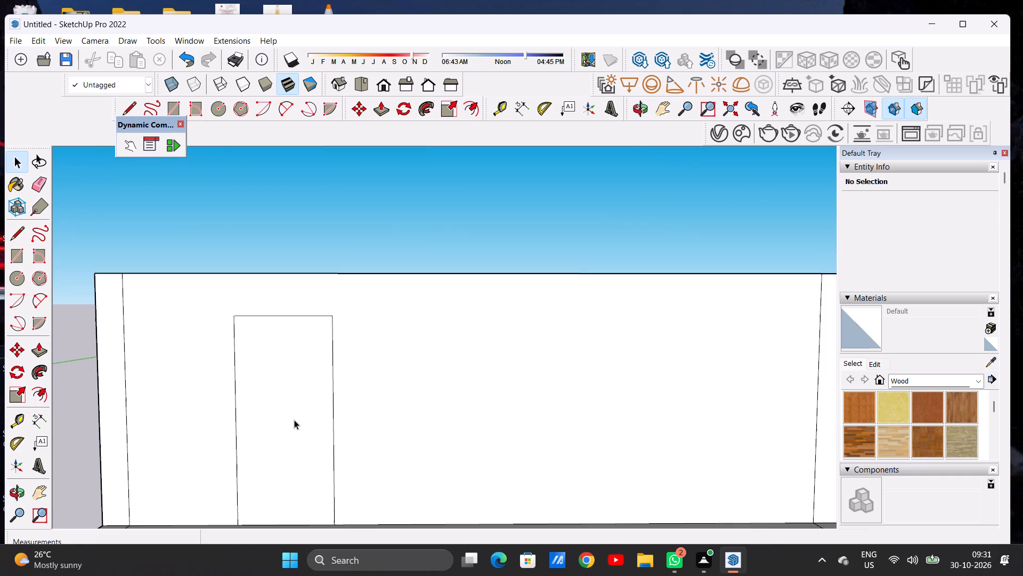
scroll(295, 428, down, 5)
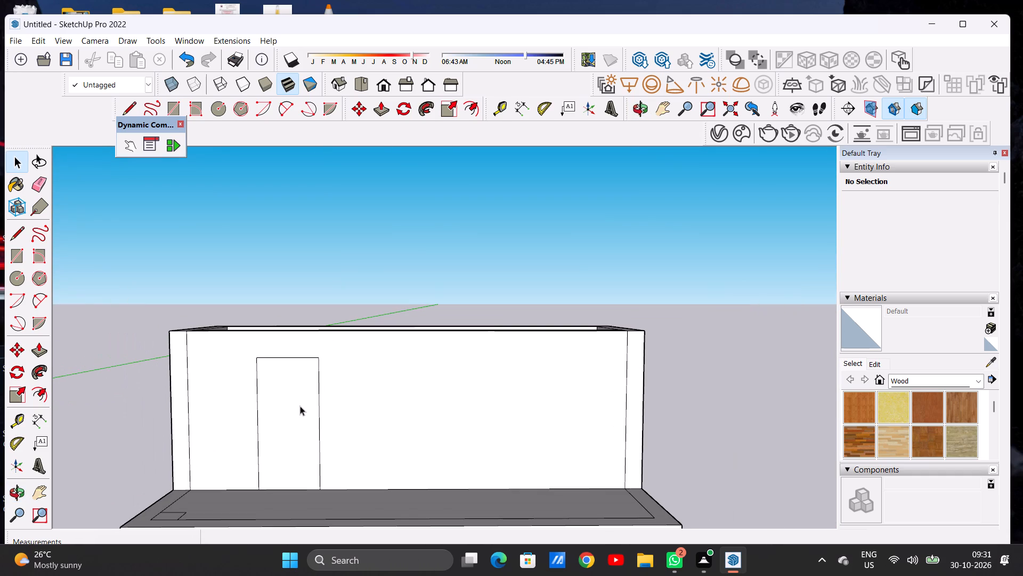
scroll(300, 406, up, 5)
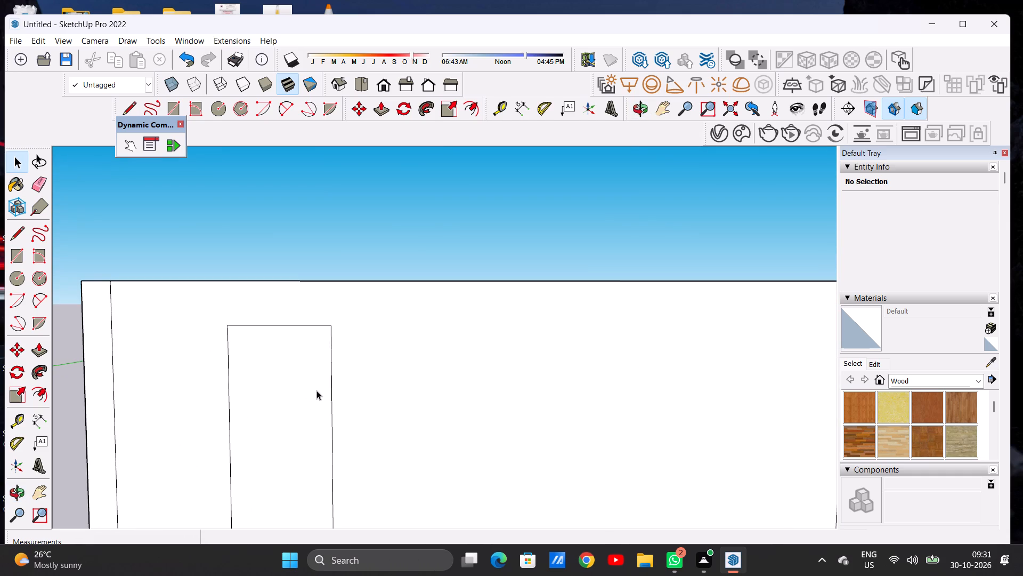
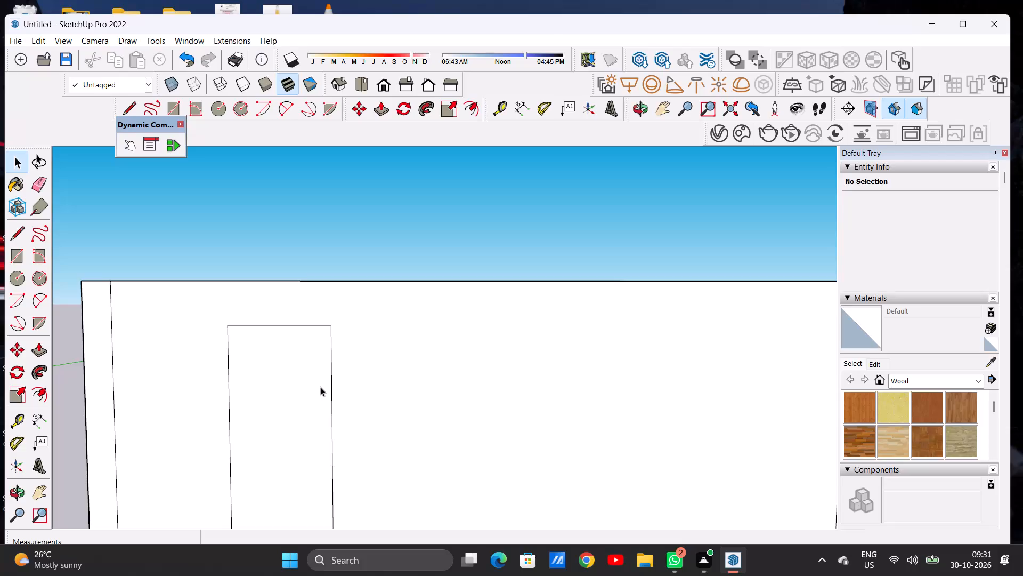
Push the door outline's face on the front wall inward about 1' to form a recess.
scroll(320, 387, down, 3)
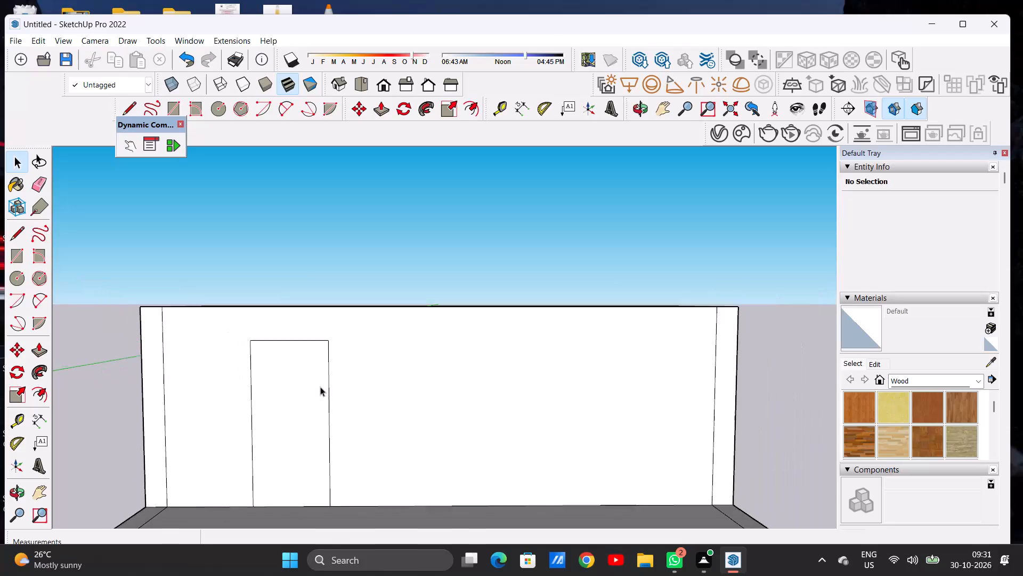
scroll(320, 387, down, 4)
middle_drag(310, 386, 312, 471)
scroll(315, 380, up, 5)
key(p)
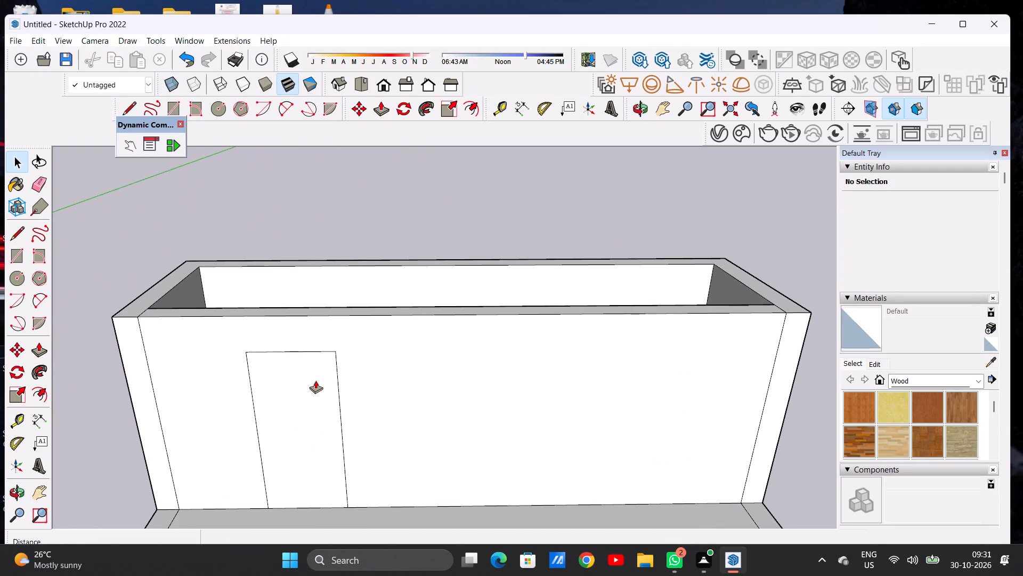
click(291, 397)
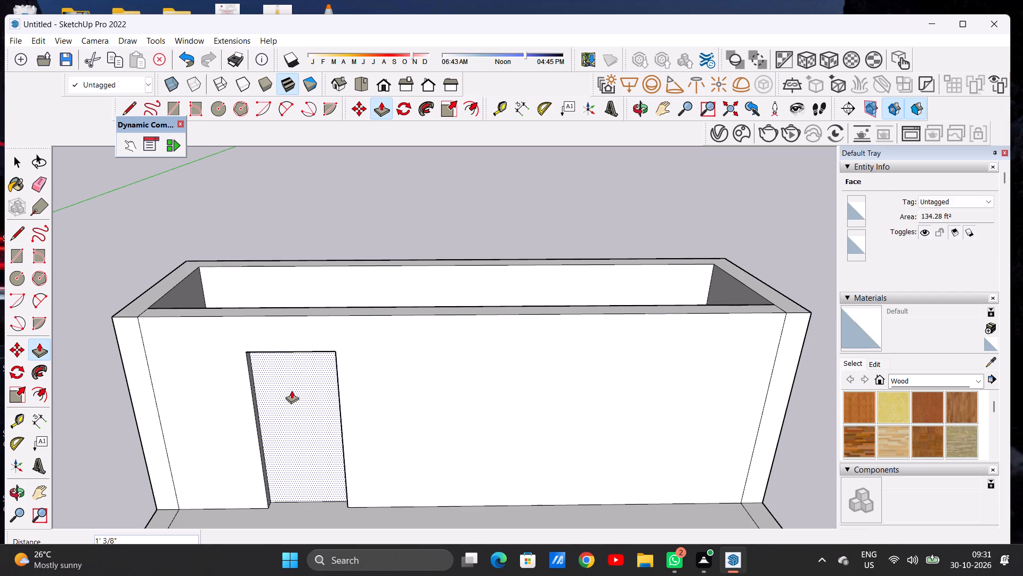
click(291, 390)
key(space)
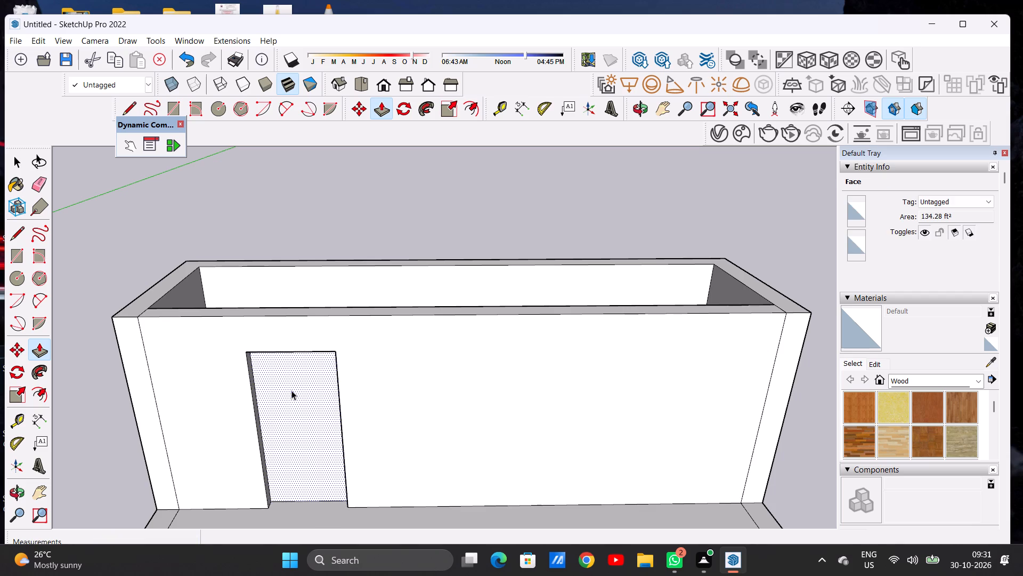
Offset the recessed door face's outline inward by about 7" to form a frame border.
scroll(379, 372, down, 12)
middle_drag(354, 416, 344, 389)
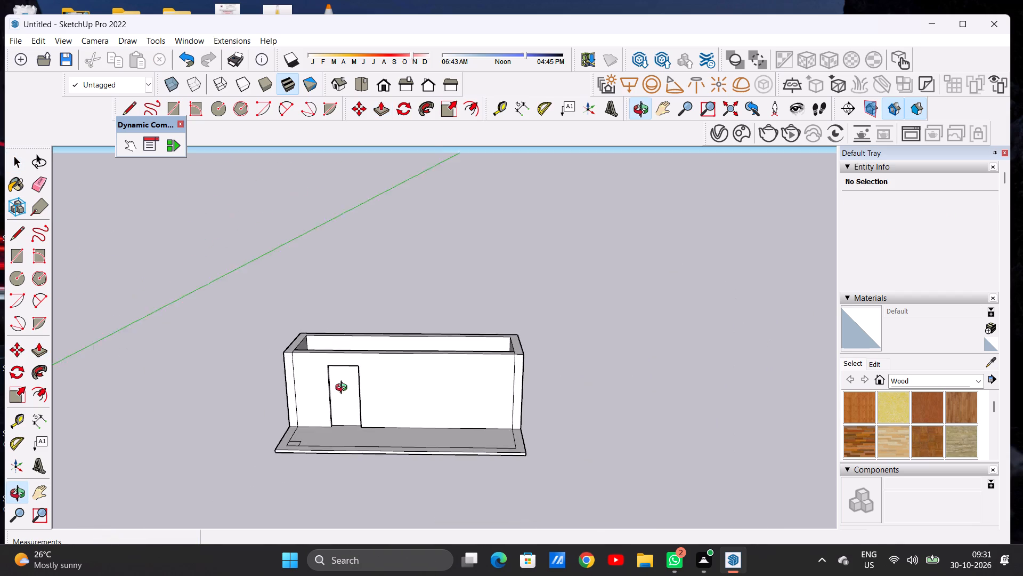
middle_drag(344, 389, 348, 369)
scroll(350, 376, up, 11)
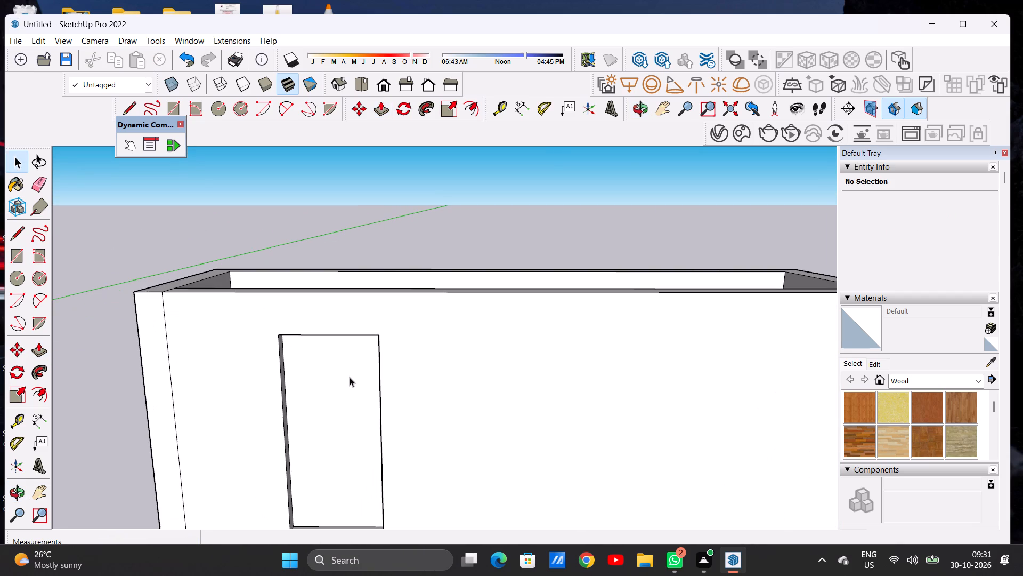
text(OF)
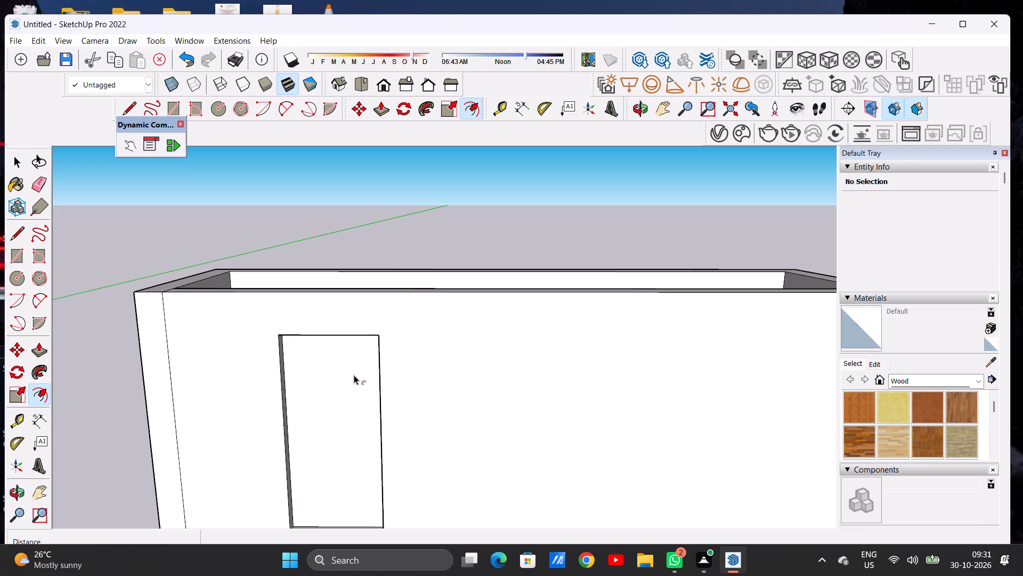
click(305, 350)
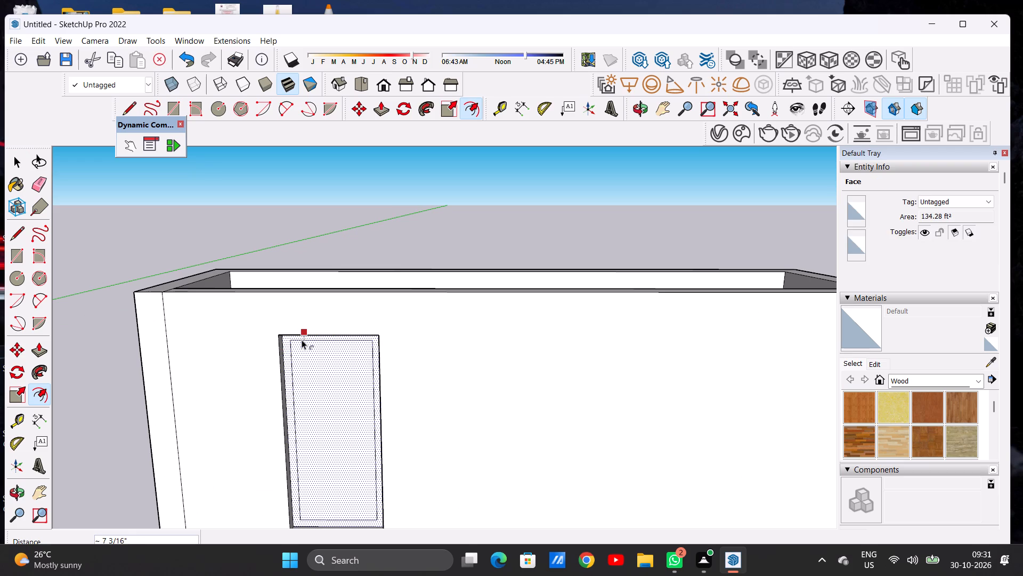
click(302, 340)
key(space)
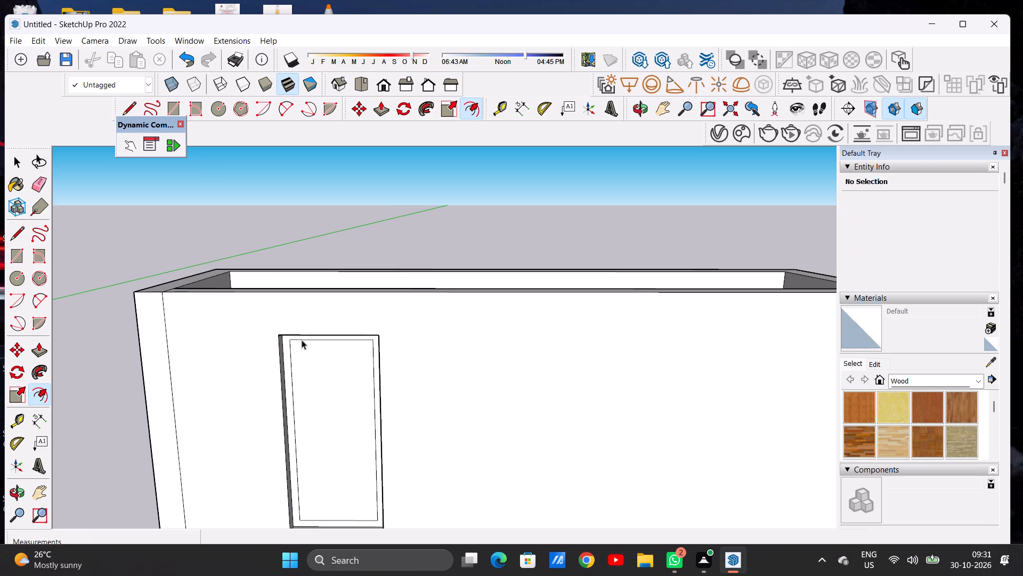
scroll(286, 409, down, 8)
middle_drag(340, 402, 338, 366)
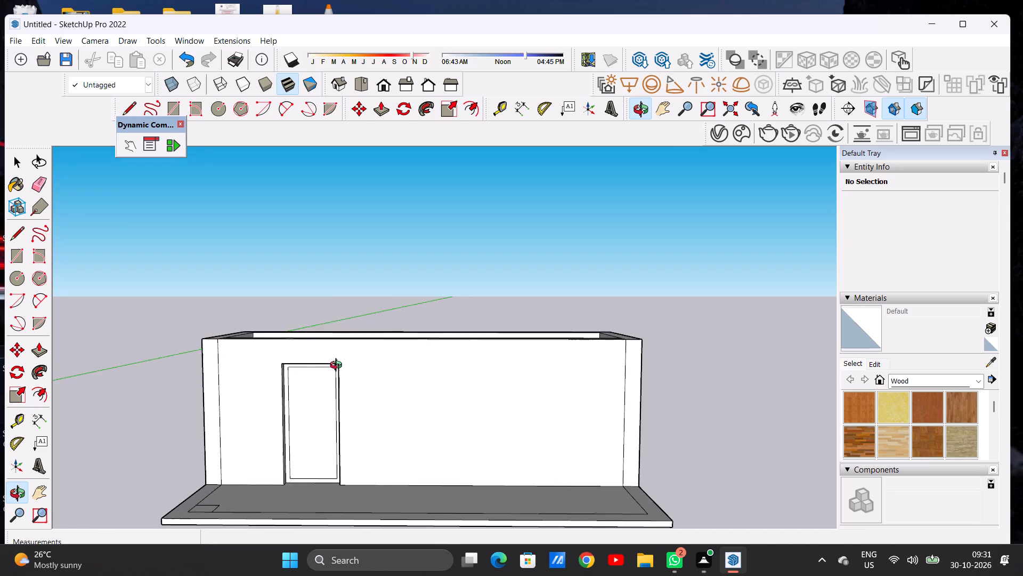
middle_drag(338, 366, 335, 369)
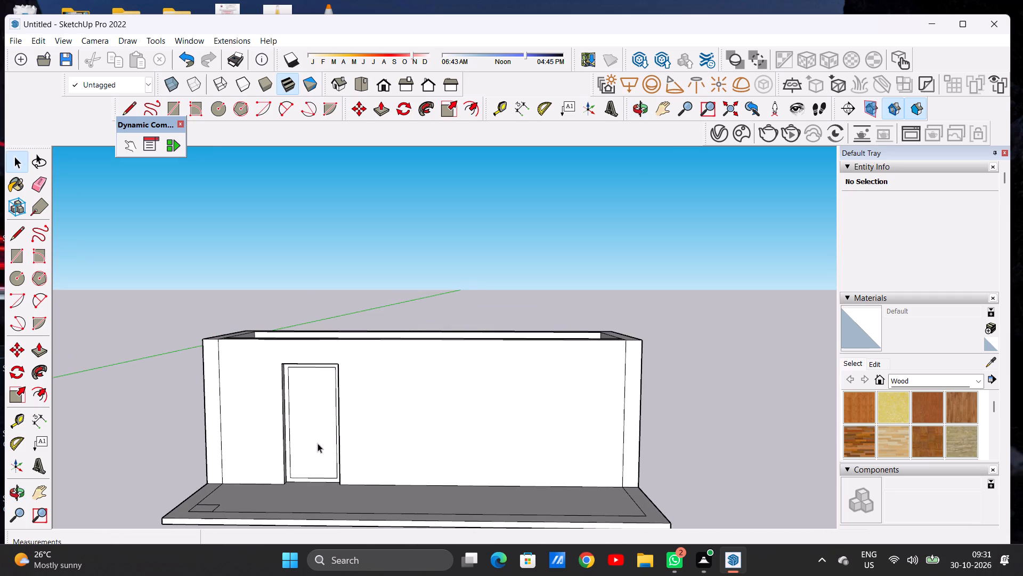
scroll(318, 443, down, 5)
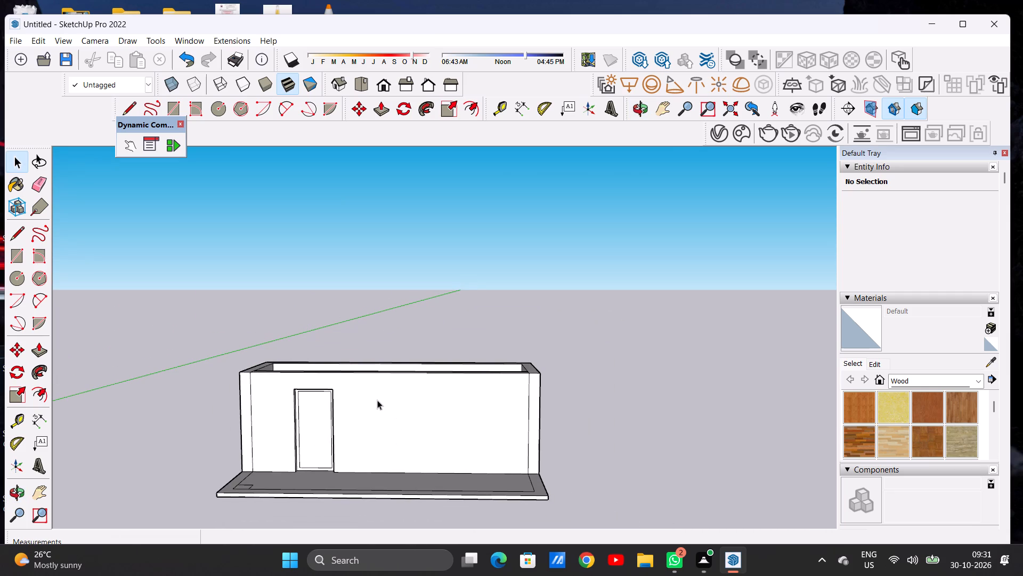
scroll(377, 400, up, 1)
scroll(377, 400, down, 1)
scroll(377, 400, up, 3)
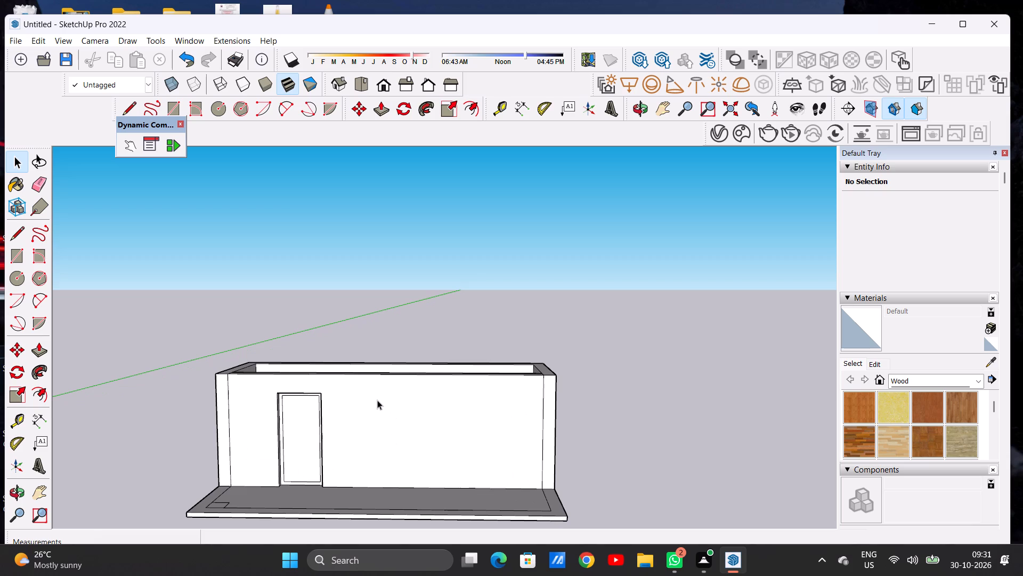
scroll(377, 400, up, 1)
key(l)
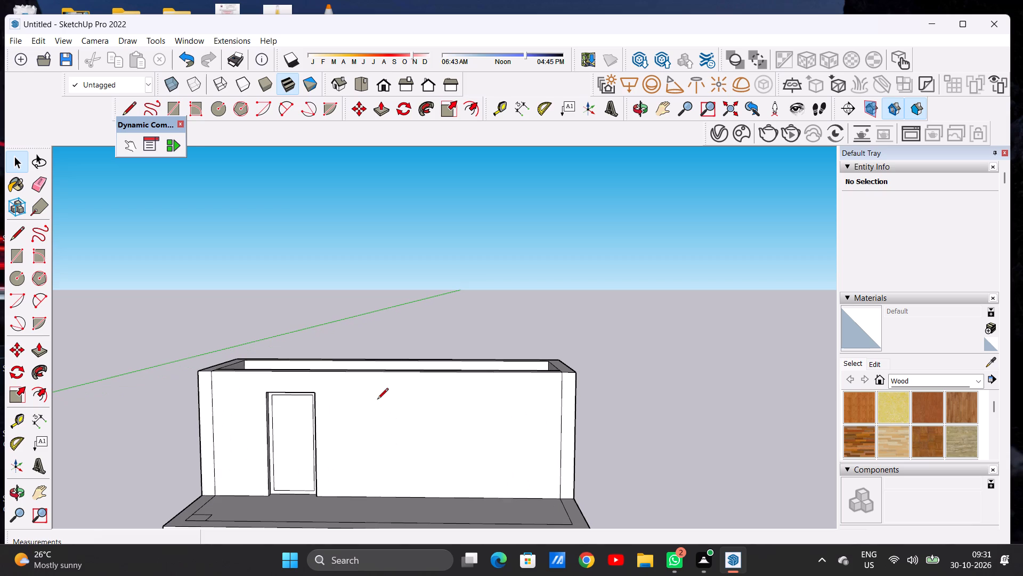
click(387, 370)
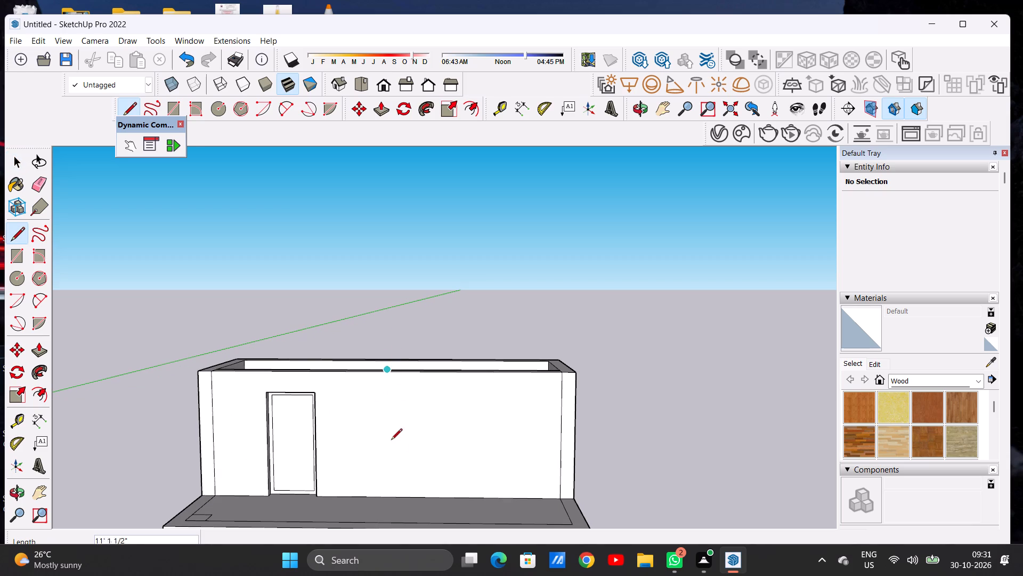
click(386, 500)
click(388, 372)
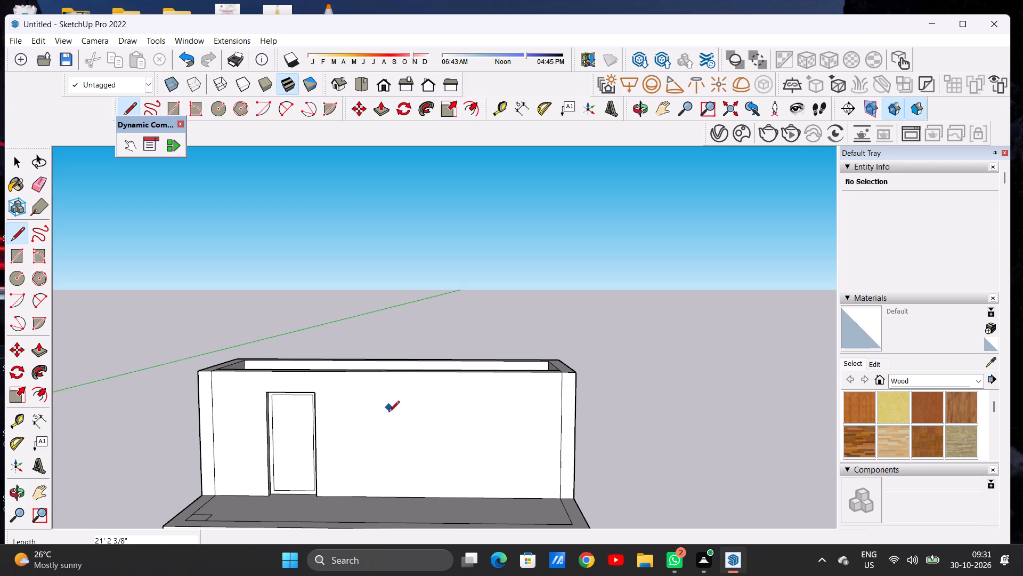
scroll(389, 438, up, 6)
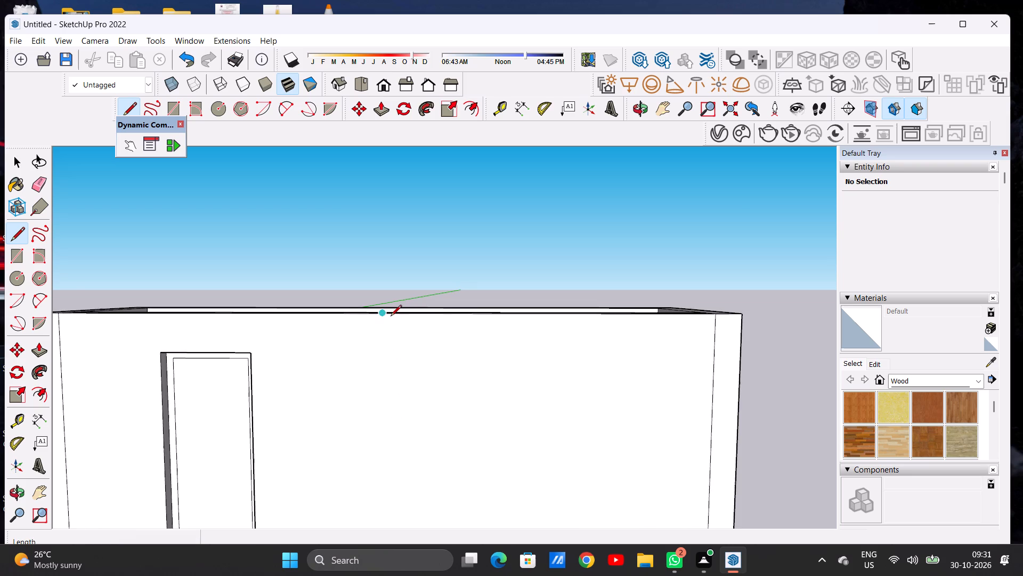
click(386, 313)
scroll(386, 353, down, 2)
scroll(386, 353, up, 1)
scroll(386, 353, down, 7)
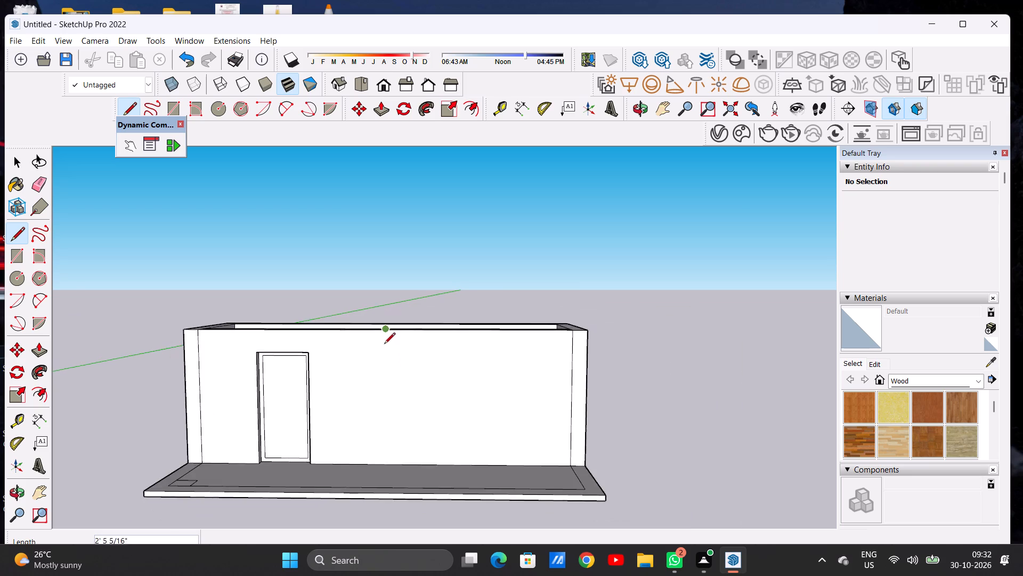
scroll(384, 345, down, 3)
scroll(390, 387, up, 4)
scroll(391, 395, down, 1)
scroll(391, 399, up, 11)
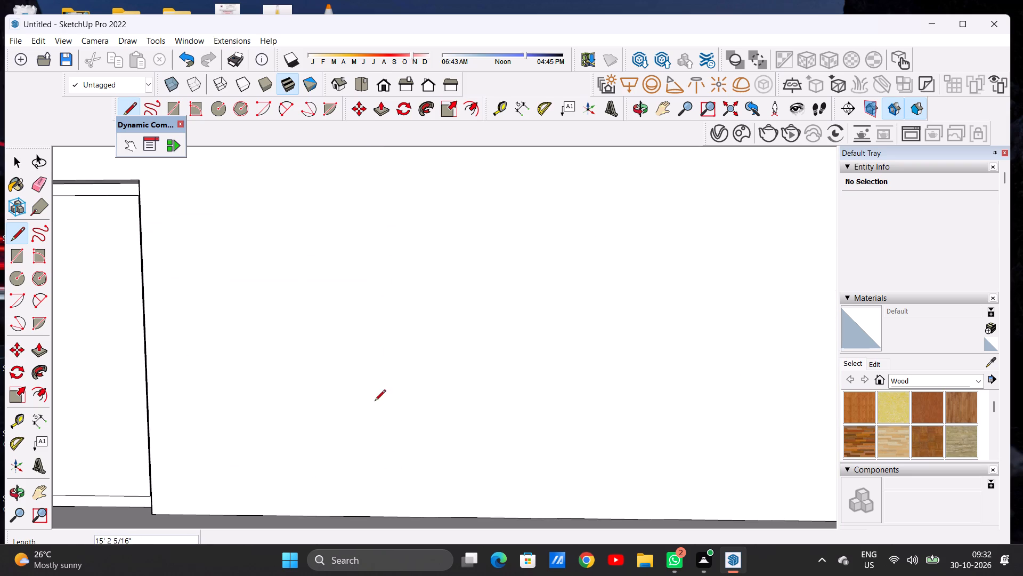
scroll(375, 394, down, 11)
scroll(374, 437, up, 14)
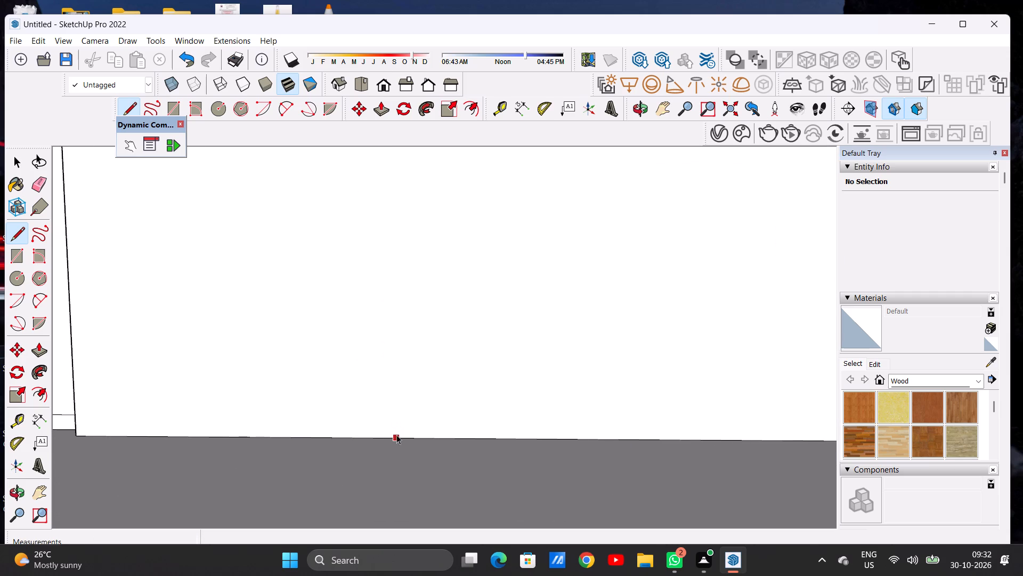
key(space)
Draw a full-height vertical line on the front wall from the midpoint of its top outer edge down to its base edge.
scroll(366, 453, down, 6)
scroll(386, 474, up, 1)
scroll(389, 474, down, 12)
middle_drag(385, 433, 250, 468)
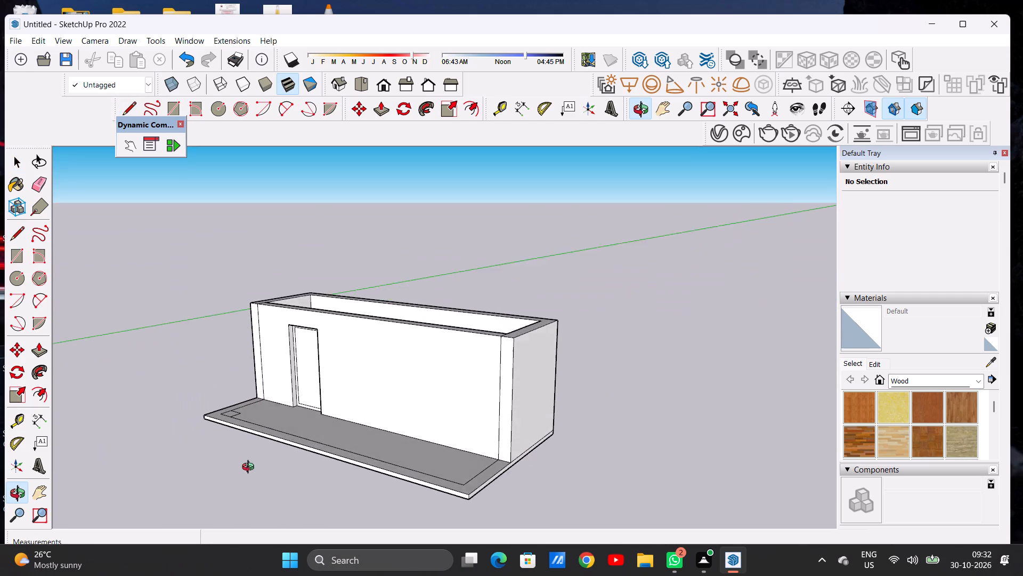
middle_drag(250, 468, 249, 503)
key(l)
scroll(348, 319, up, 8)
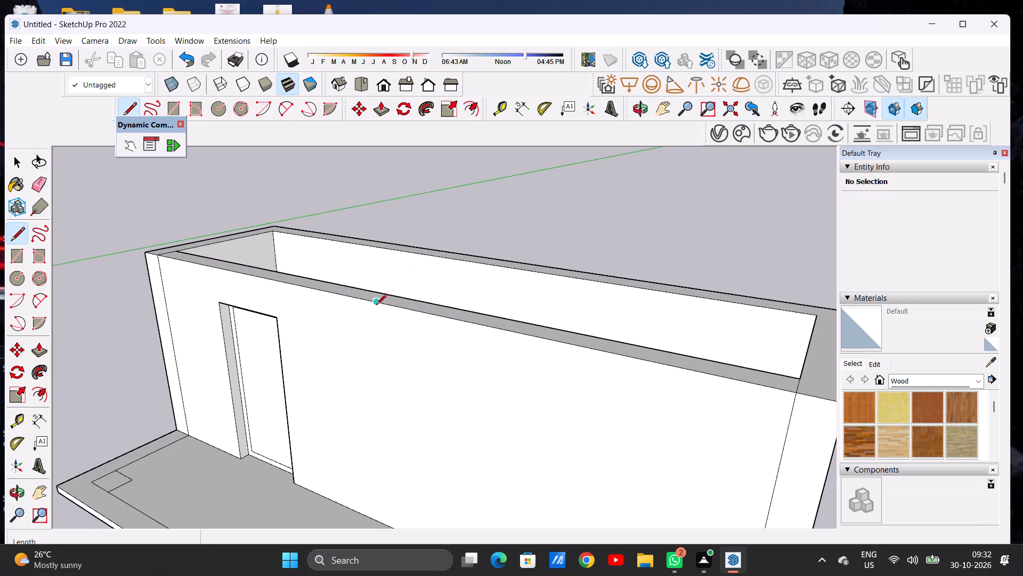
click(376, 306)
scroll(378, 349, down, 6)
scroll(395, 433, up, 5)
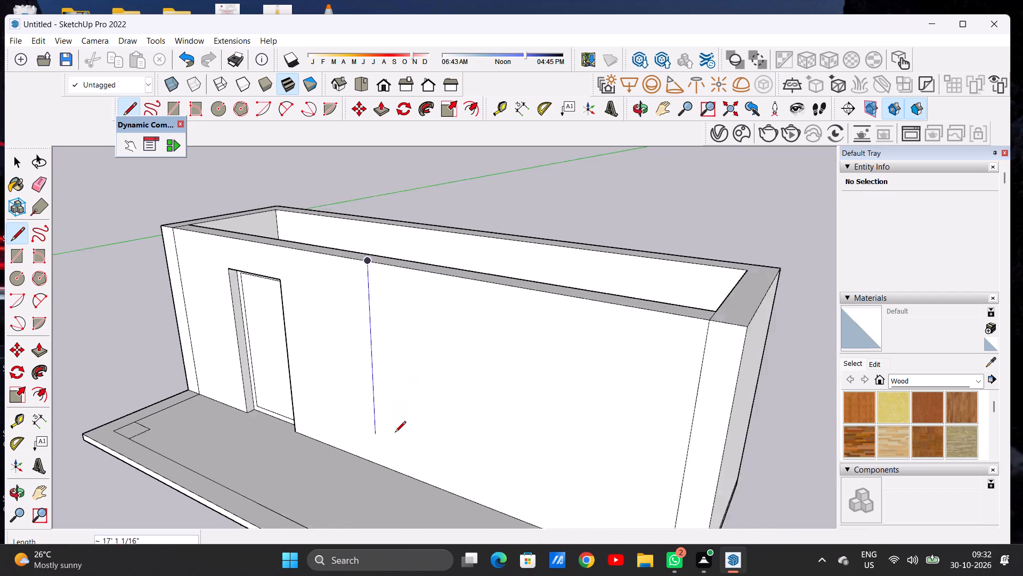
click(374, 463)
key(space)
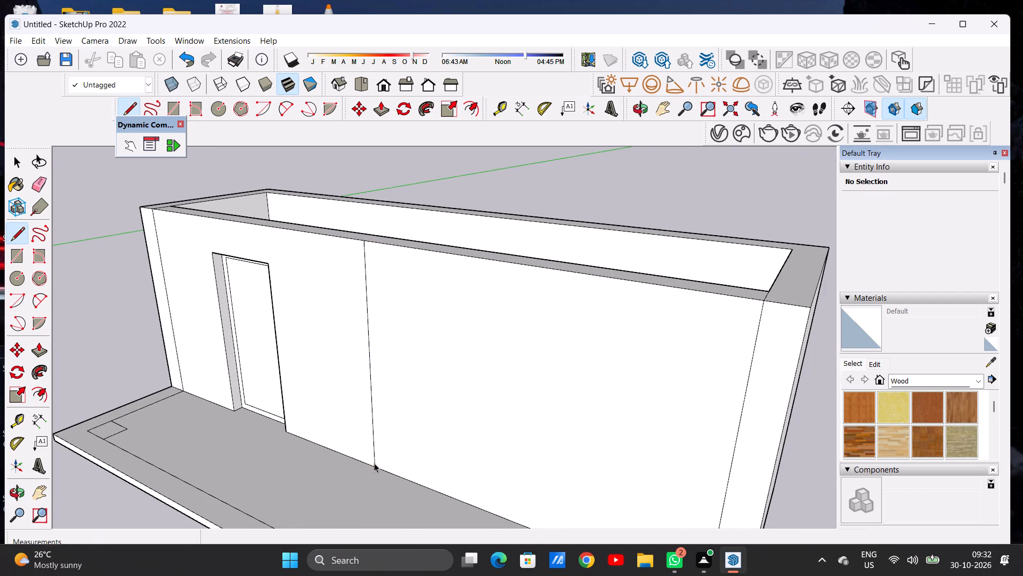
Examine the front wall with its door recess and vertical dividing line from the front, at several distances.
scroll(354, 451, down, 4)
scroll(359, 448, up, 2)
scroll(361, 447, down, 10)
middle_drag(363, 429, 511, 336)
middle_drag(396, 408, 399, 424)
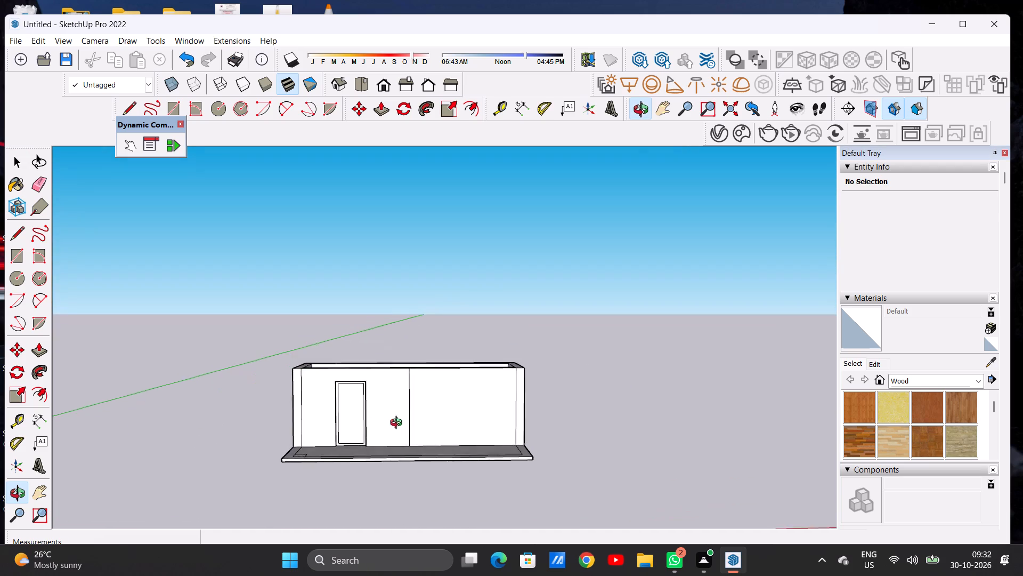
middle_drag(399, 424, 384, 443)
scroll(354, 459, down, 6)
scroll(389, 423, up, 7)
scroll(389, 423, down, 1)
scroll(389, 423, up, 3)
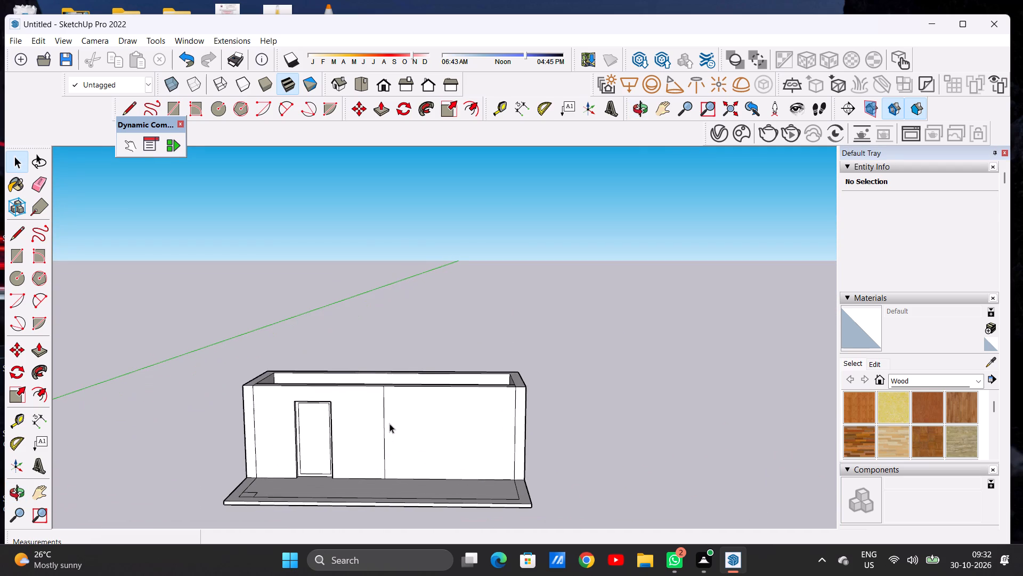
scroll(372, 463, down, 4)
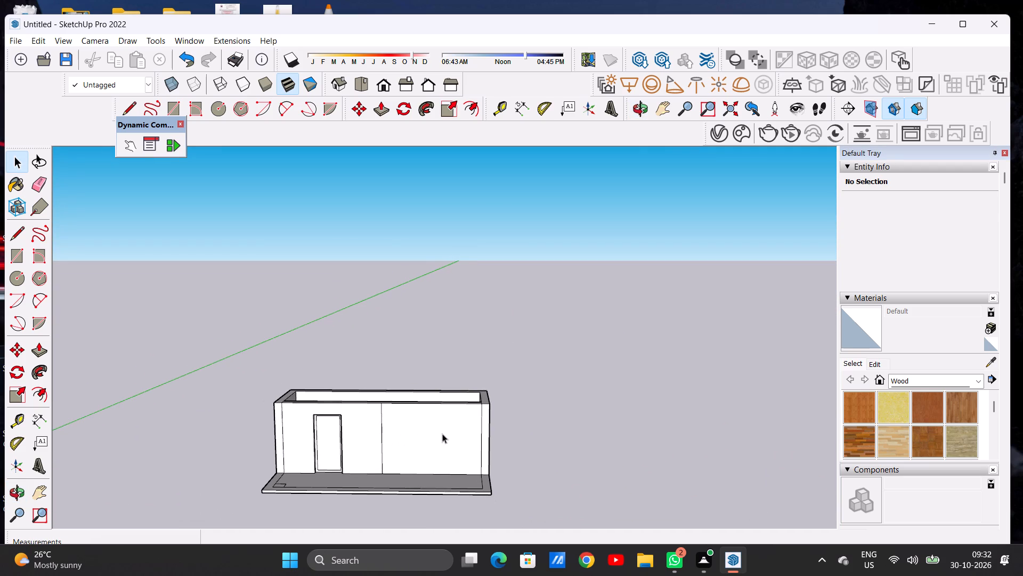
scroll(402, 429, up, 6)
middle_drag(401, 437, 411, 434)
middle_drag(411, 434, 415, 449)
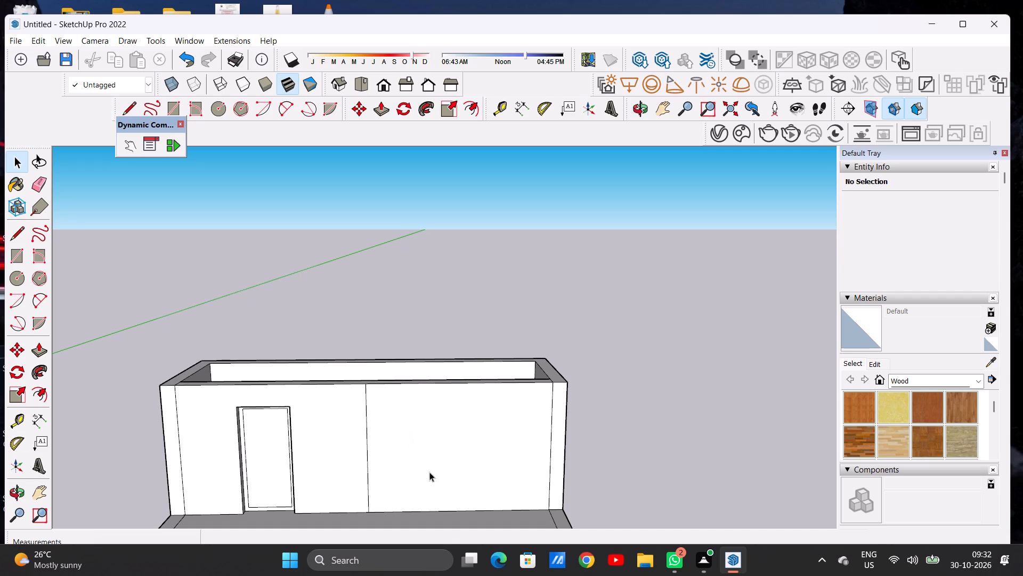
Examine the whole building from a raised front viewpoint and the door recess with its frame border close up.
scroll(444, 407, down, 6)
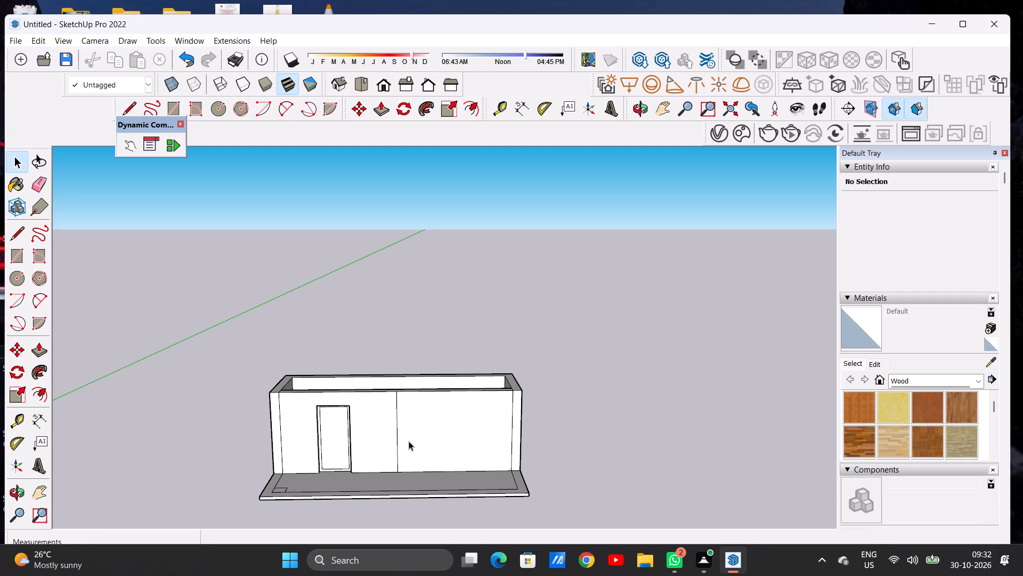
scroll(412, 447, down, 4)
middle_drag(384, 428, 384, 500)
scroll(375, 454, up, 2)
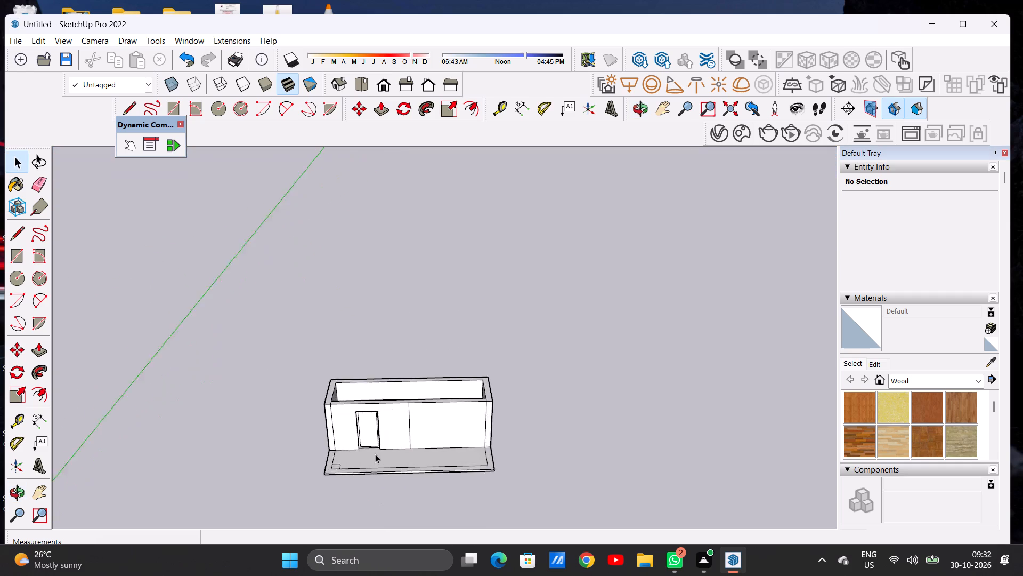
scroll(375, 454, up, 5)
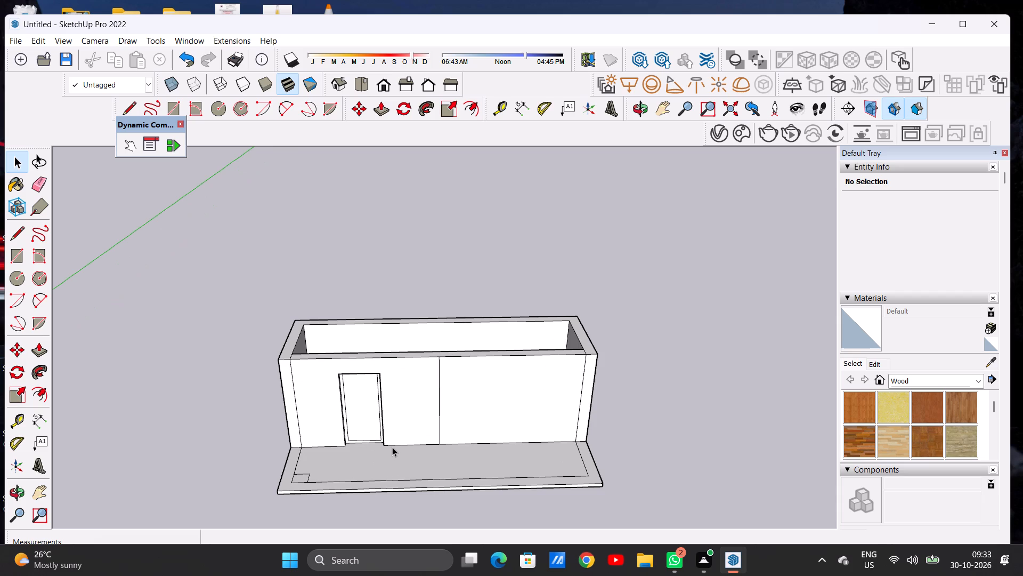
middle_drag(424, 453, 393, 475)
scroll(357, 385, up, 15)
middle_drag(370, 401, 393, 229)
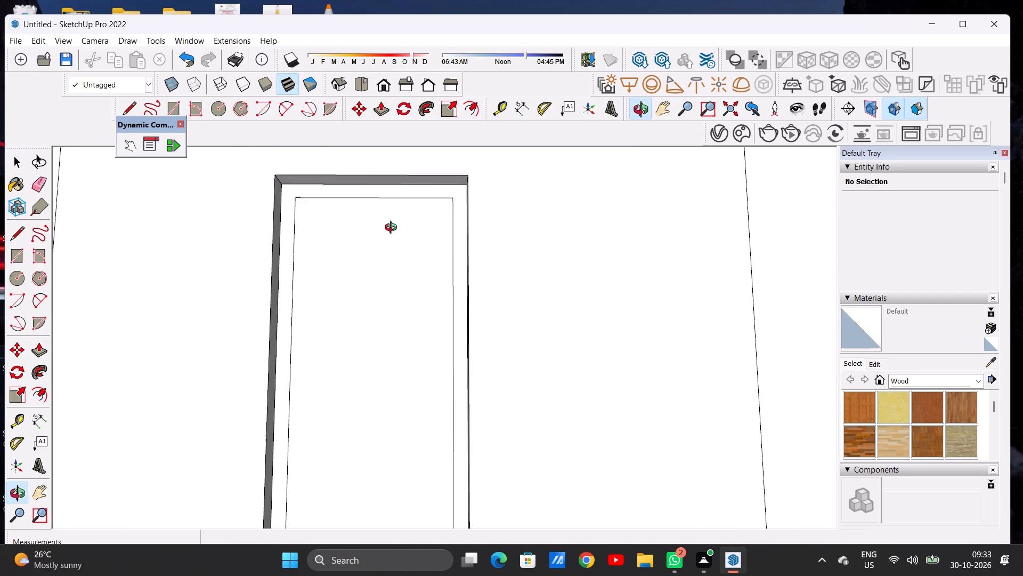
middle_drag(393, 229, 372, 348)
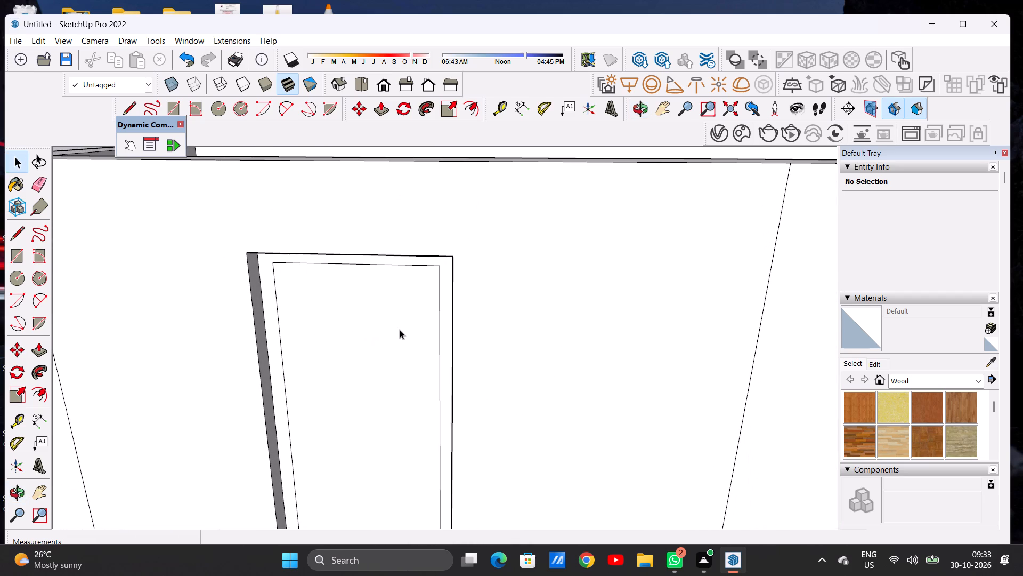
middle_drag(401, 329, 432, 265)
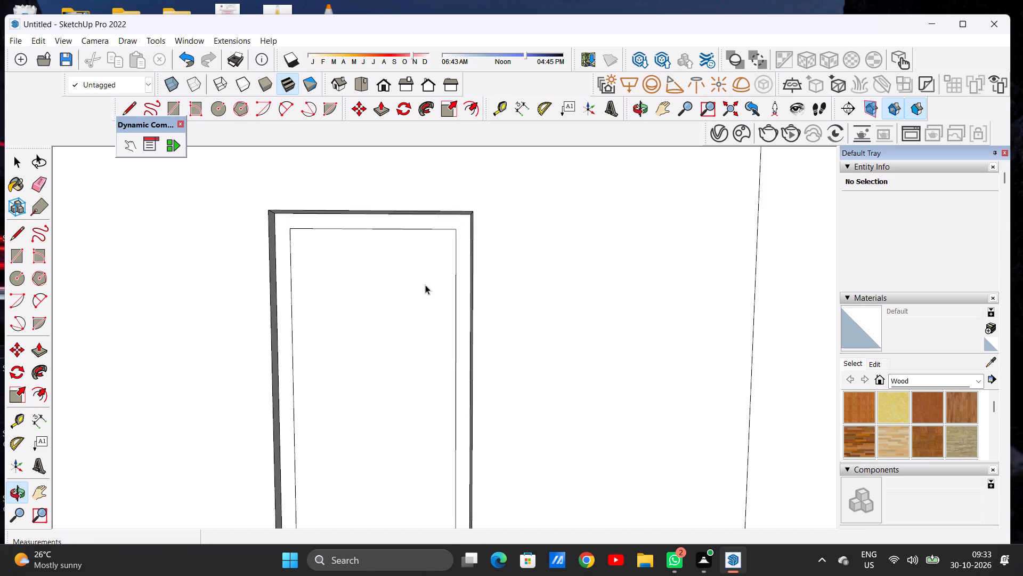
Push/Pull the small marked rectangle at the slab's open front corner upward by about 7 7/16".
scroll(417, 330, down, 17)
middle_drag(383, 374, 374, 432)
scroll(383, 374, down, 1)
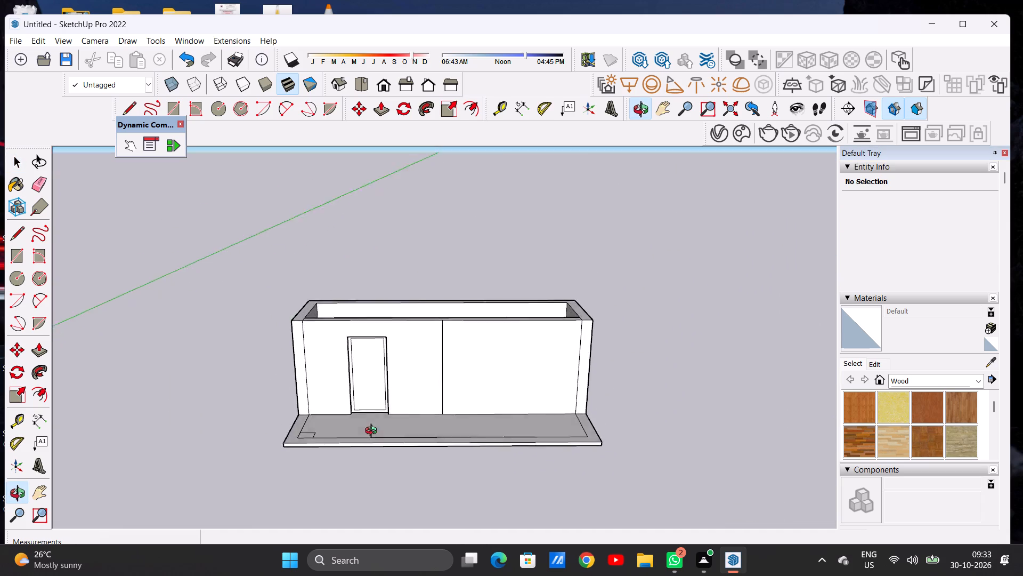
middle_drag(374, 432, 370, 462)
scroll(382, 398, up, 6)
key(p)
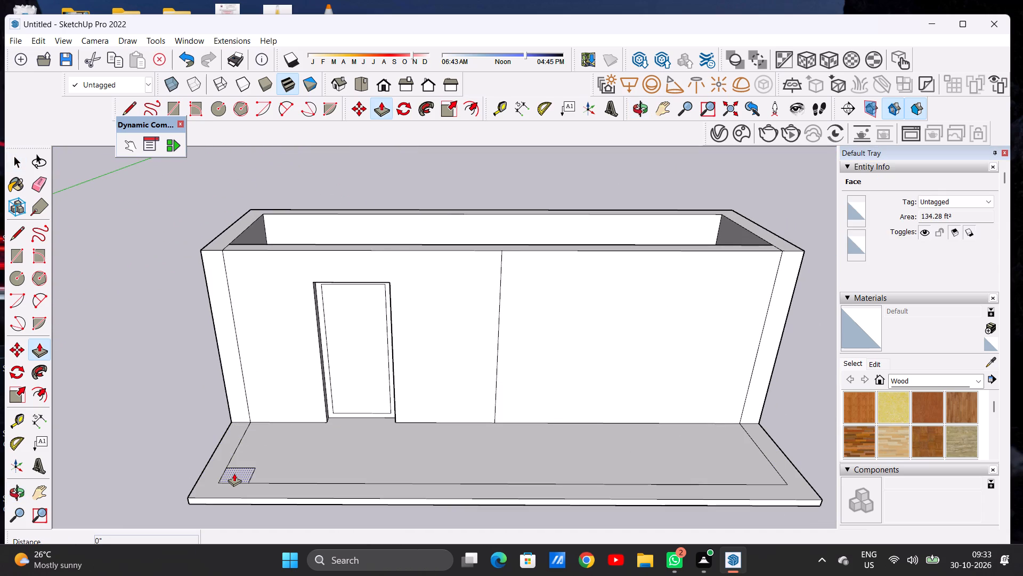
drag(234, 473, 234, 468)
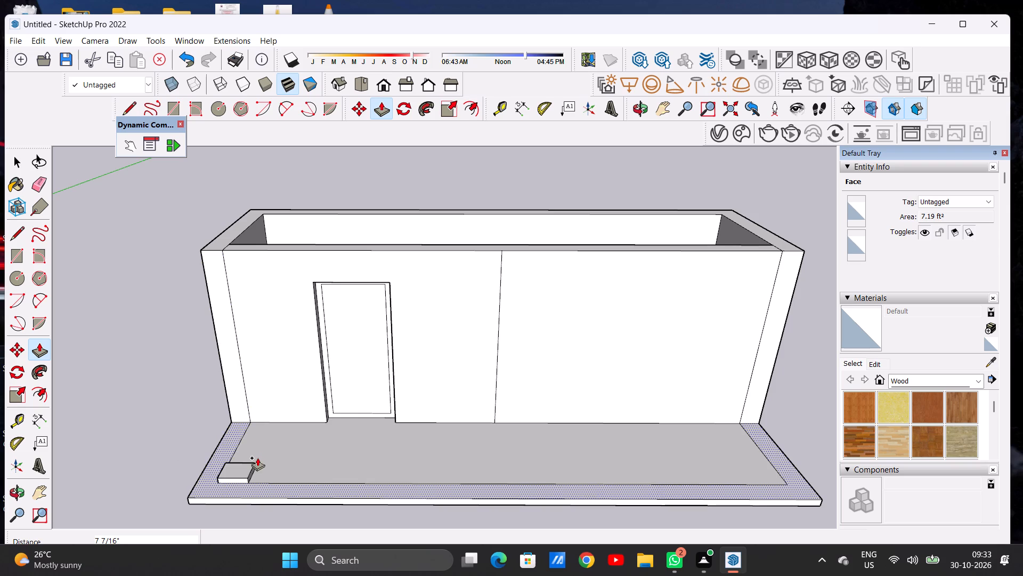
key(space)
text(P)
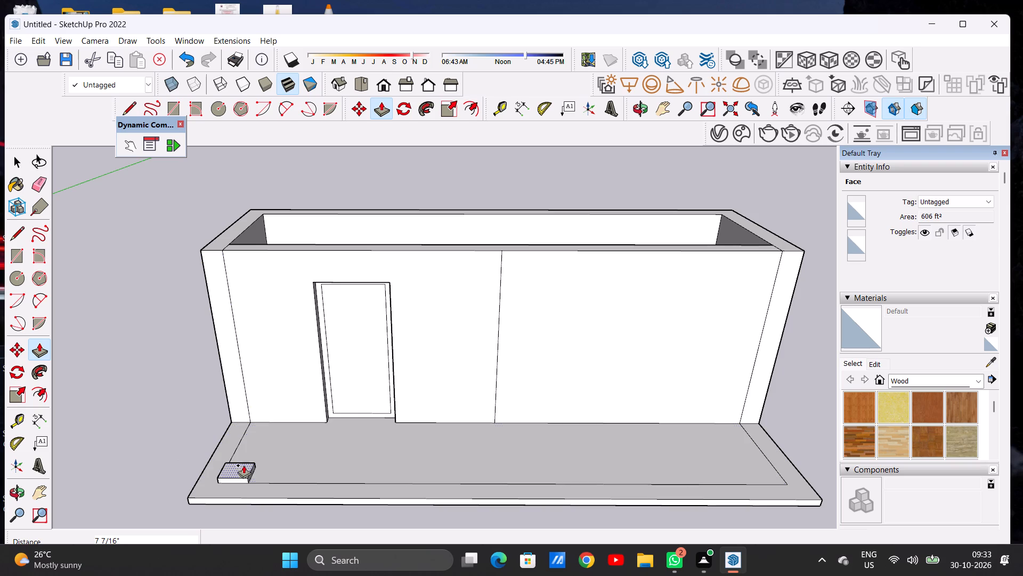
key(space)
click(175, 436)
key(space)
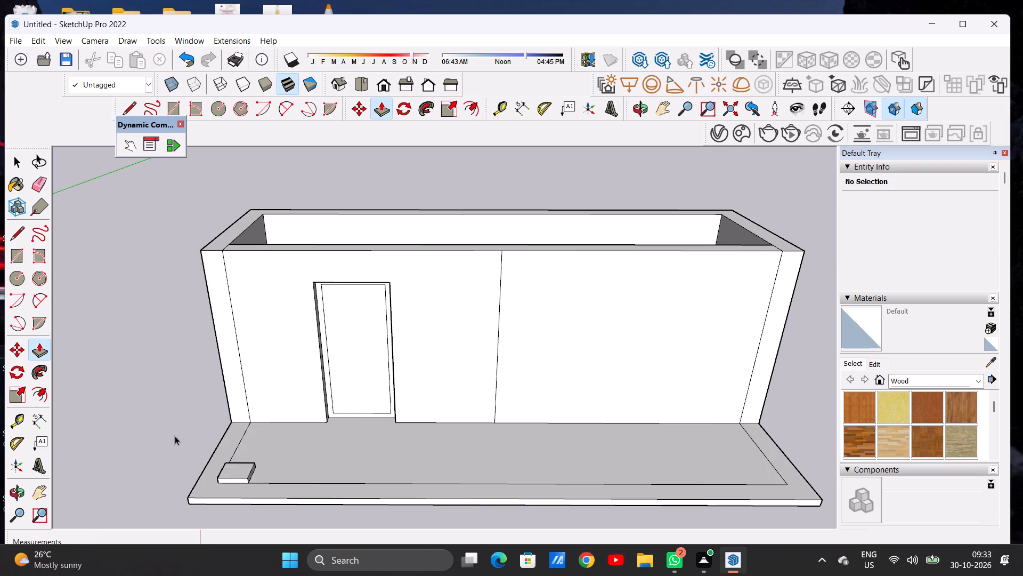
Extrude the small corner block upward until its top is level with the front wall's top edge, forming a column.
key(p)
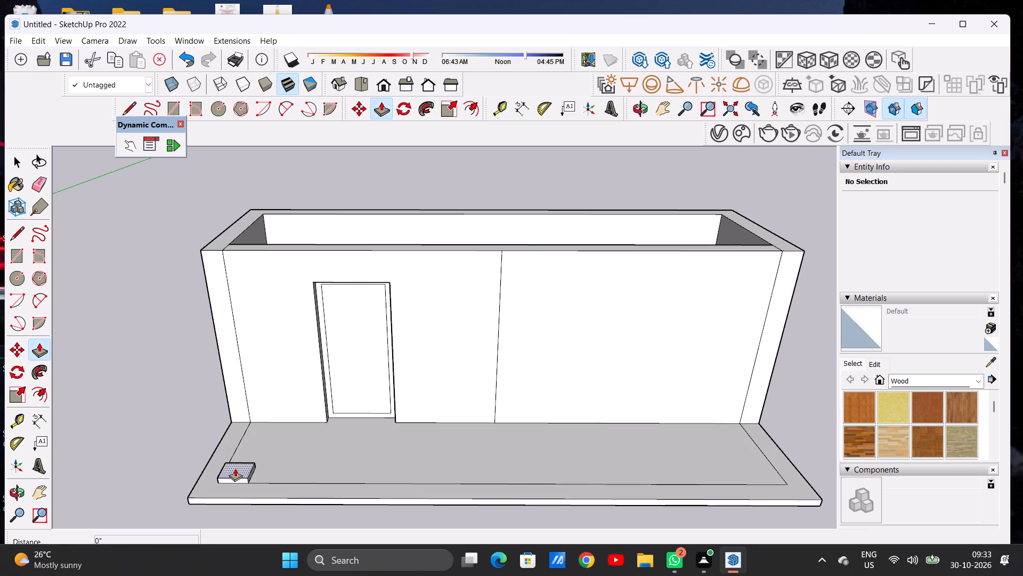
click(235, 468)
scroll(222, 396, down, 10)
scroll(236, 345, up, 2)
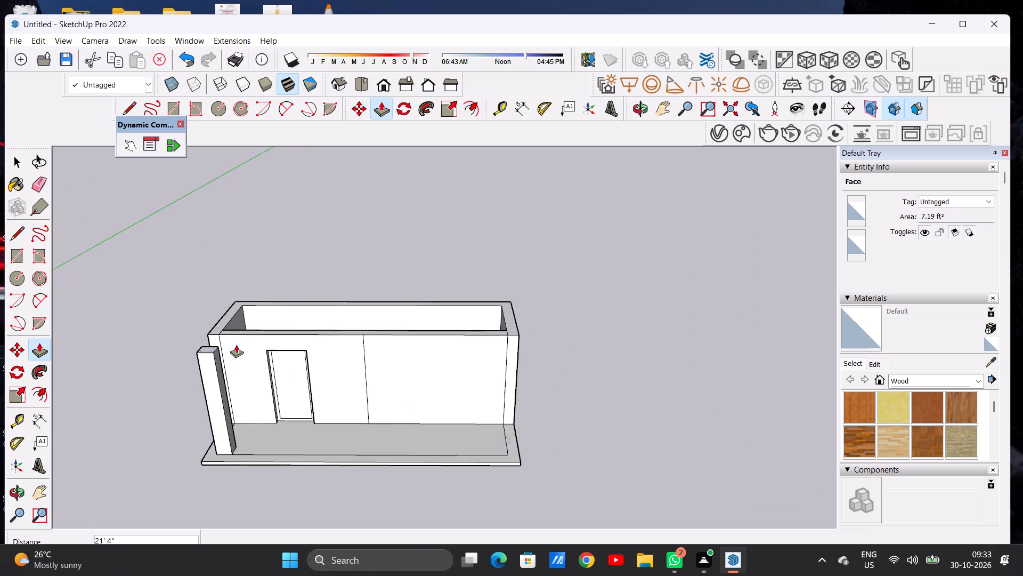
scroll(236, 345, up, 9)
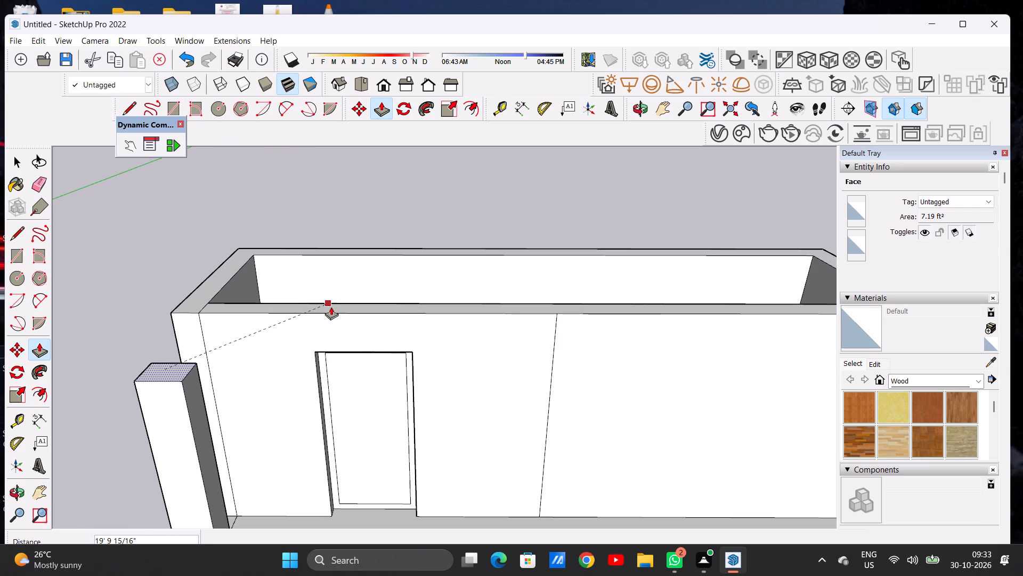
click(333, 314)
key(space)
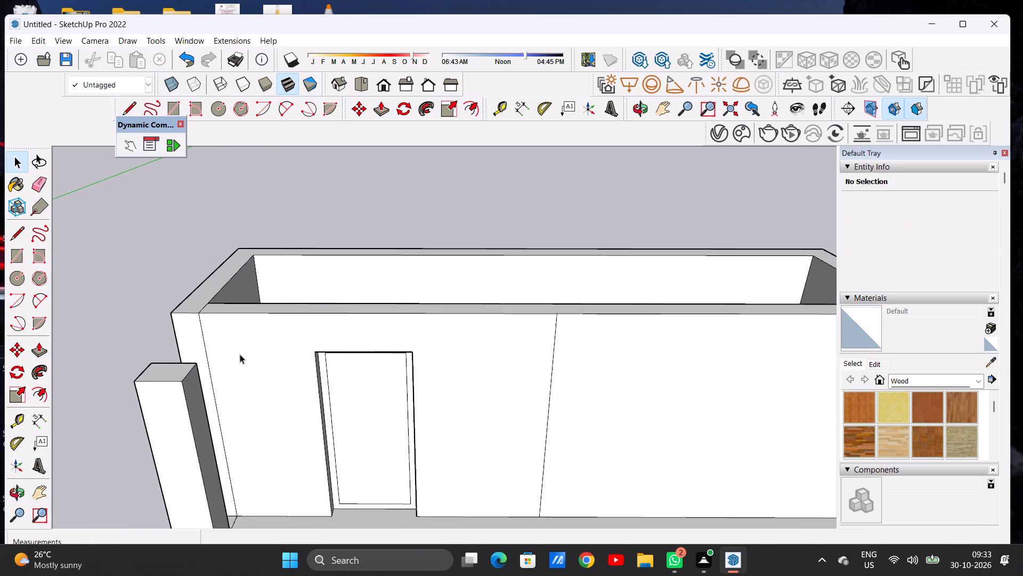
Push the corner column's inner side face, on the door side, inward by about 1' to narrow the column.
scroll(208, 367, down, 10)
middle_drag(161, 401, 173, 374)
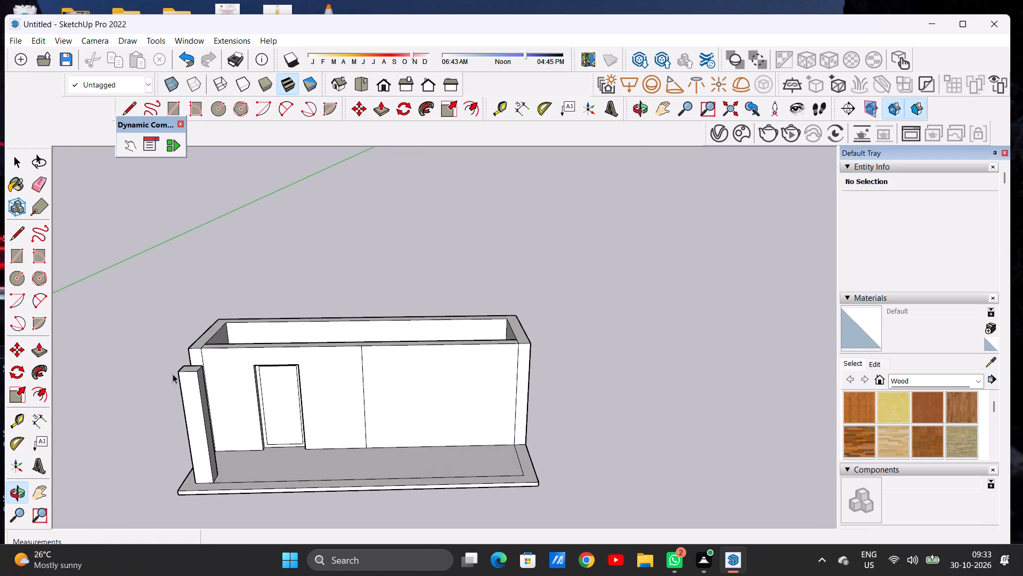
middle_drag(164, 394, 305, 387)
scroll(305, 387, down, 9)
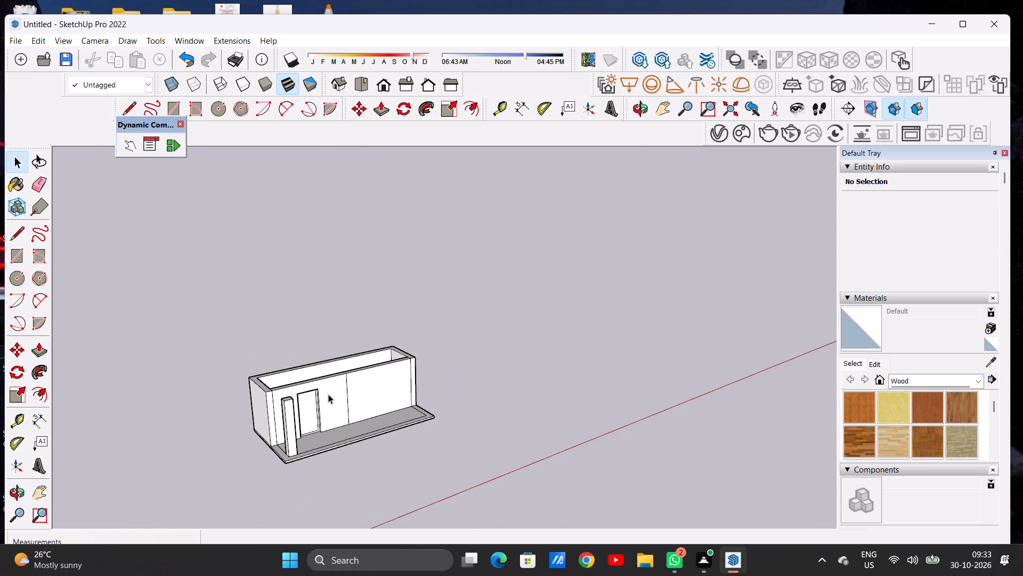
middle_drag(314, 406, 77, 422)
scroll(291, 332, up, 14)
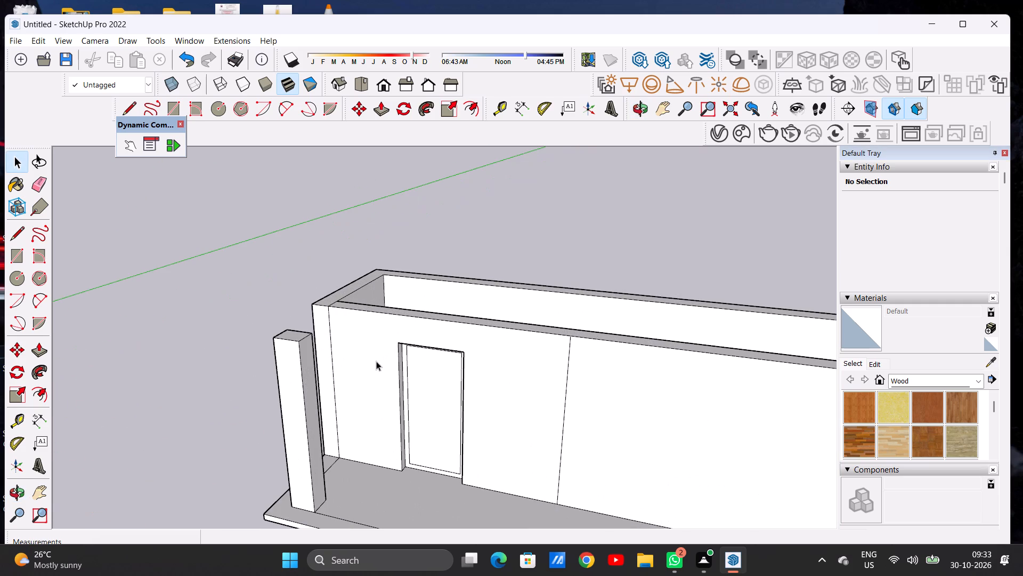
key(p)
scroll(337, 384, up, 5)
click(299, 398)
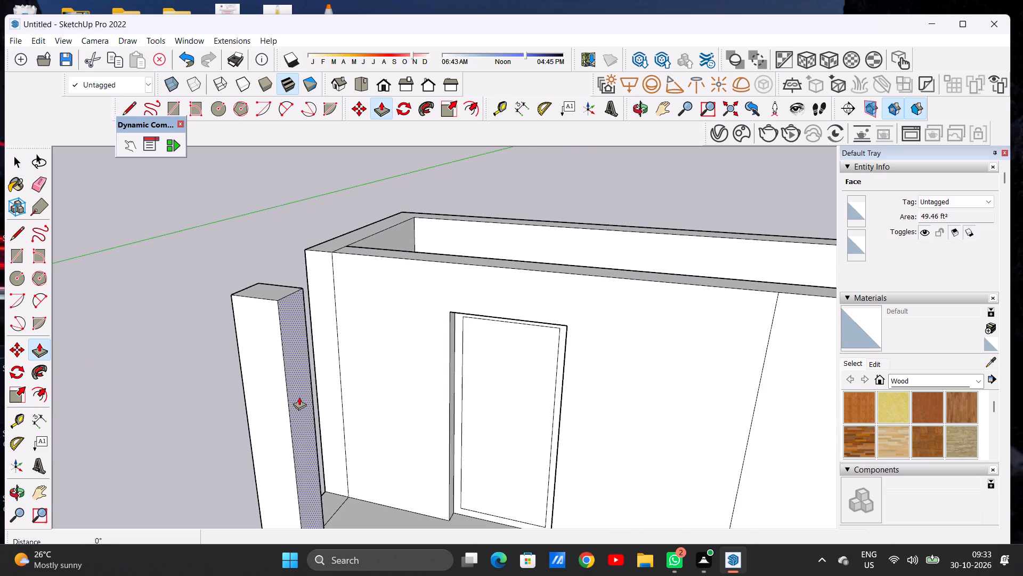
click(287, 383)
Push the corner column's rear face, which faces the building, inward to reduce the column's depth.
middle_drag(272, 387, 421, 361)
middle_drag(366, 362, 463, 357)
scroll(450, 361, down, 5)
scroll(450, 361, up, 1)
scroll(450, 361, down, 9)
middle_drag(421, 370, 452, 374)
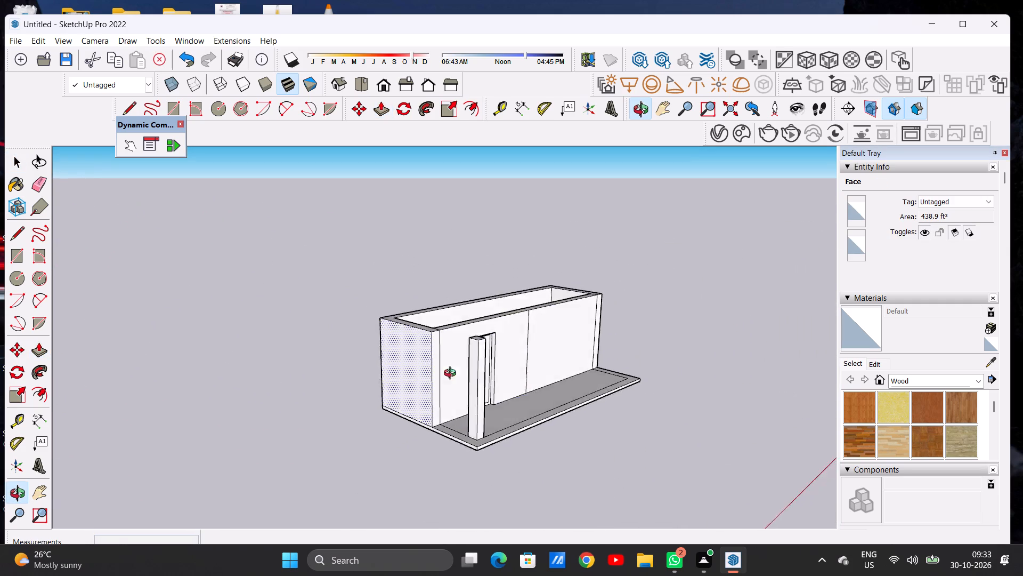
middle_drag(452, 374, 678, 374)
scroll(563, 352, up, 6)
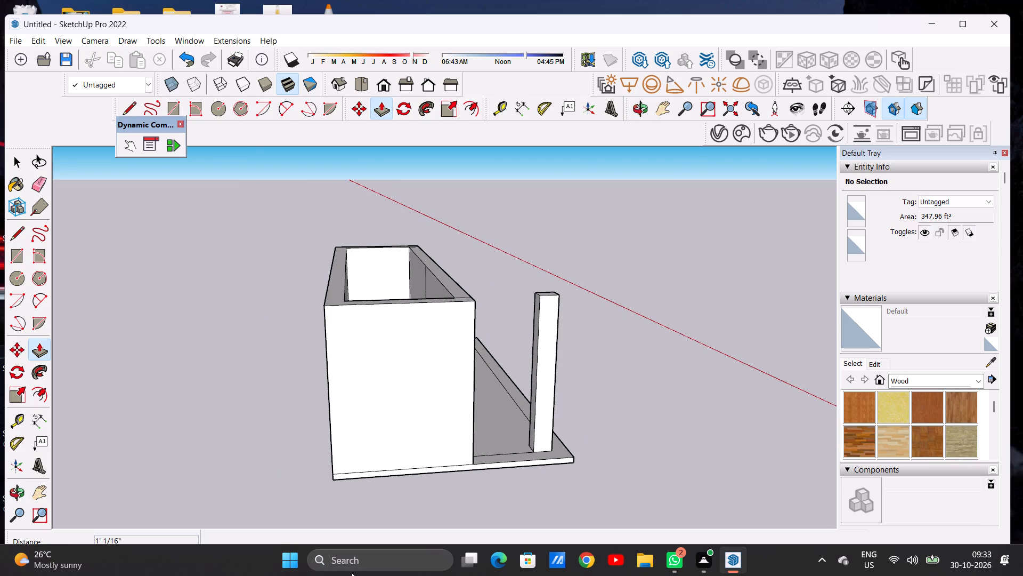
scroll(498, 342, up, 8)
scroll(439, 367, down, 11)
middle_drag(373, 405, 421, 405)
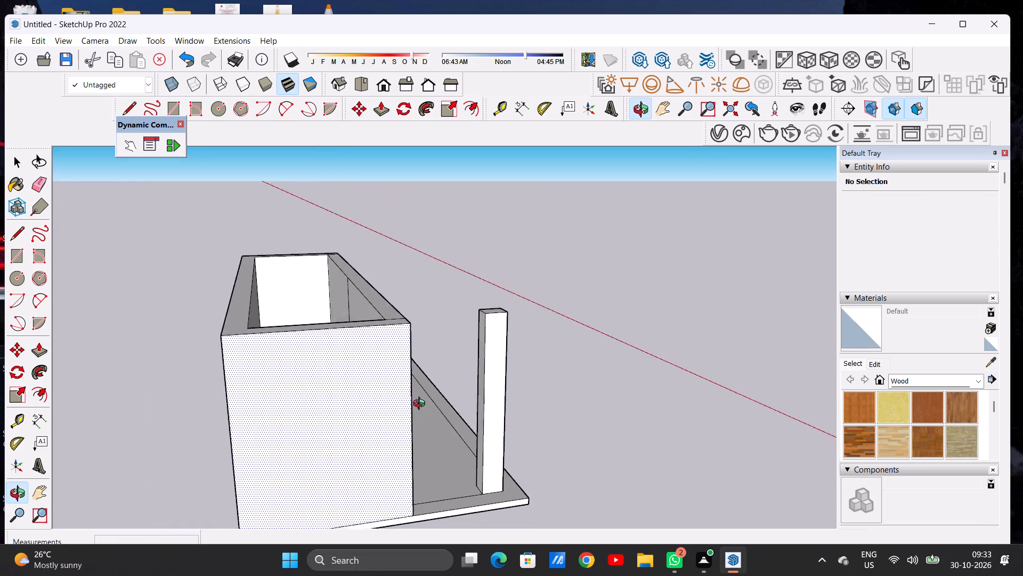
middle_drag(421, 405, 534, 394)
scroll(545, 396, up, 11)
click(546, 399)
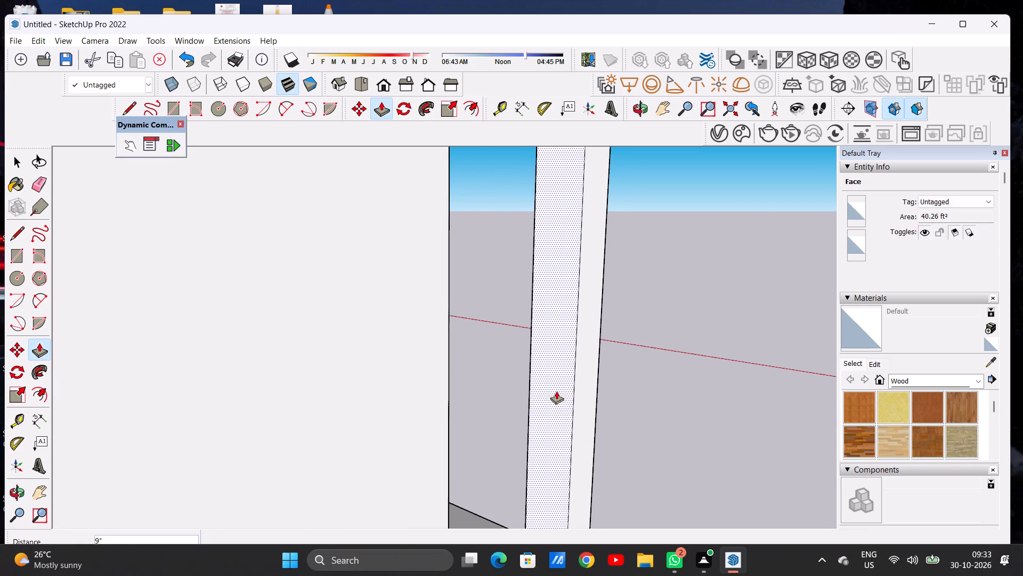
click(554, 392)
key(space)
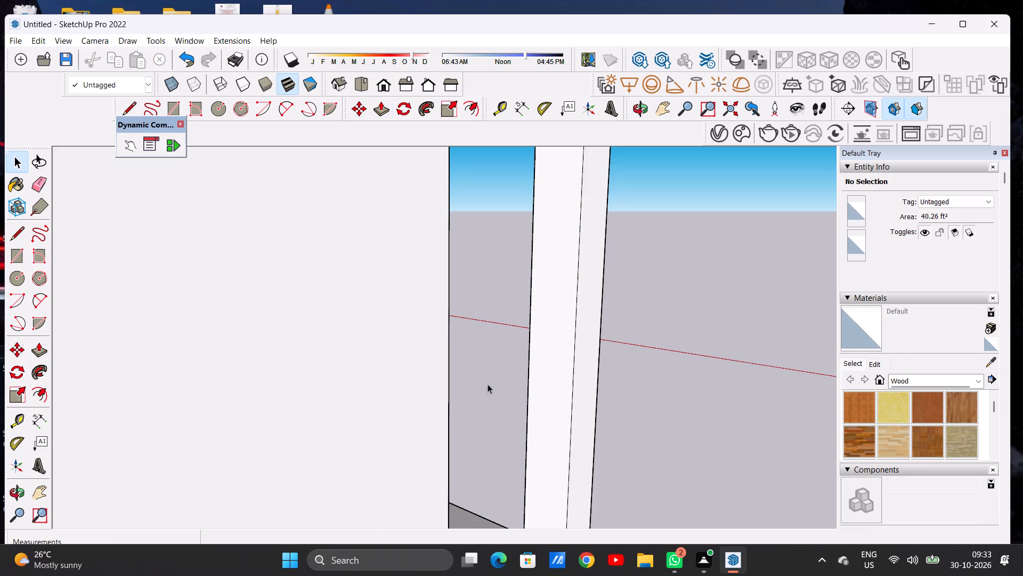
Examine the corner column and its proportions against the building from the front and from raised angles.
click(383, 85)
scroll(413, 268, down, 10)
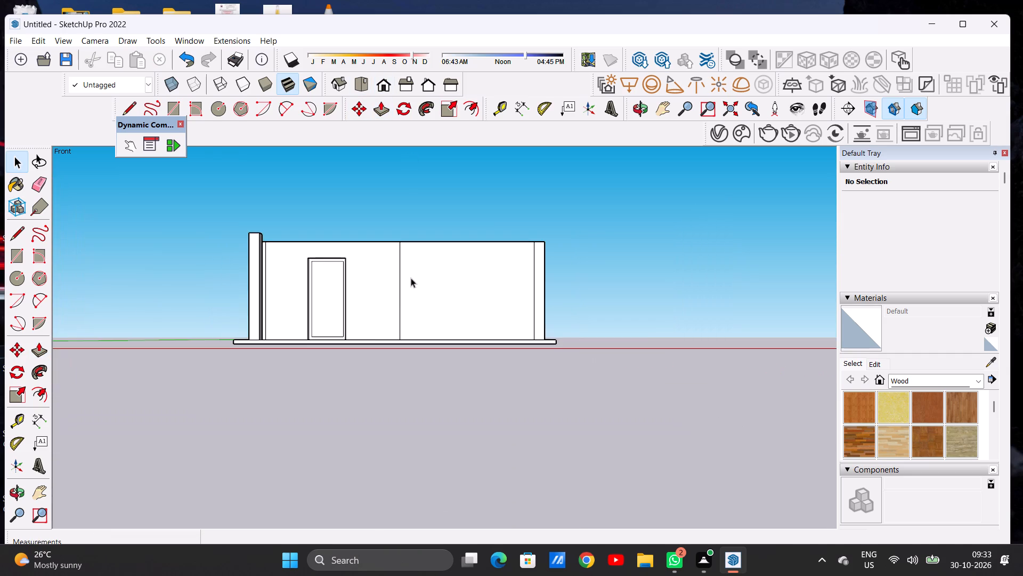
scroll(368, 333, down, 3)
middle_drag(345, 310, 348, 412)
scroll(300, 317, up, 2)
scroll(300, 316, down, 1)
scroll(298, 316, up, 9)
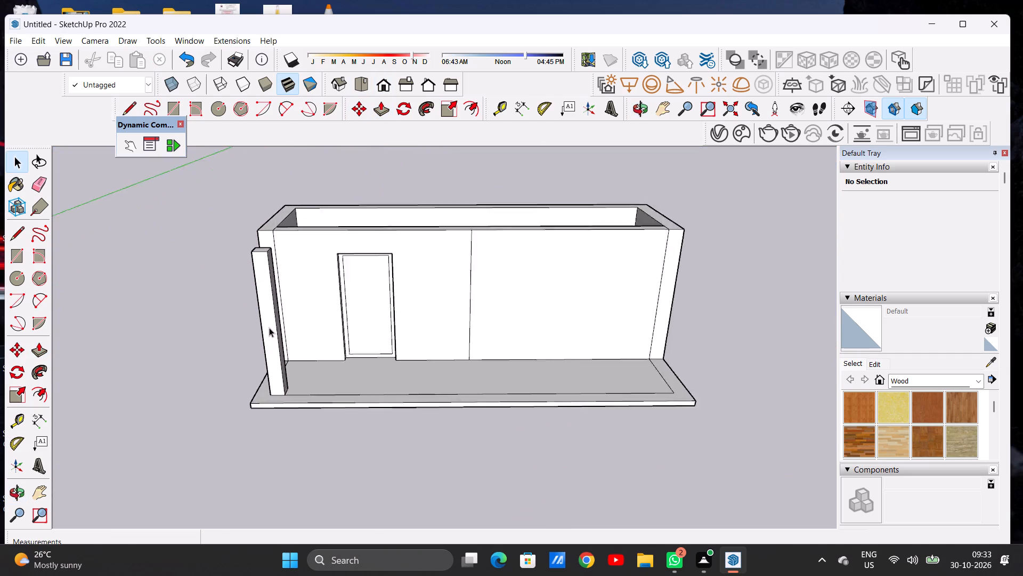
scroll(269, 327, up, 3)
middle_drag(320, 328, 187, 454)
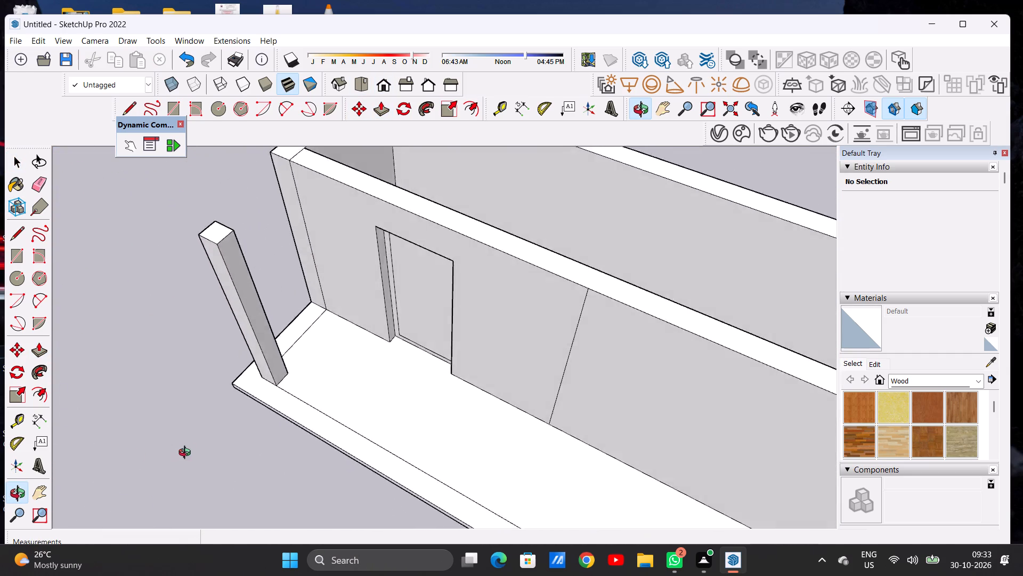
middle_drag(187, 454, 286, 431)
scroll(286, 429, down, 5)
scroll(282, 364, down, 3)
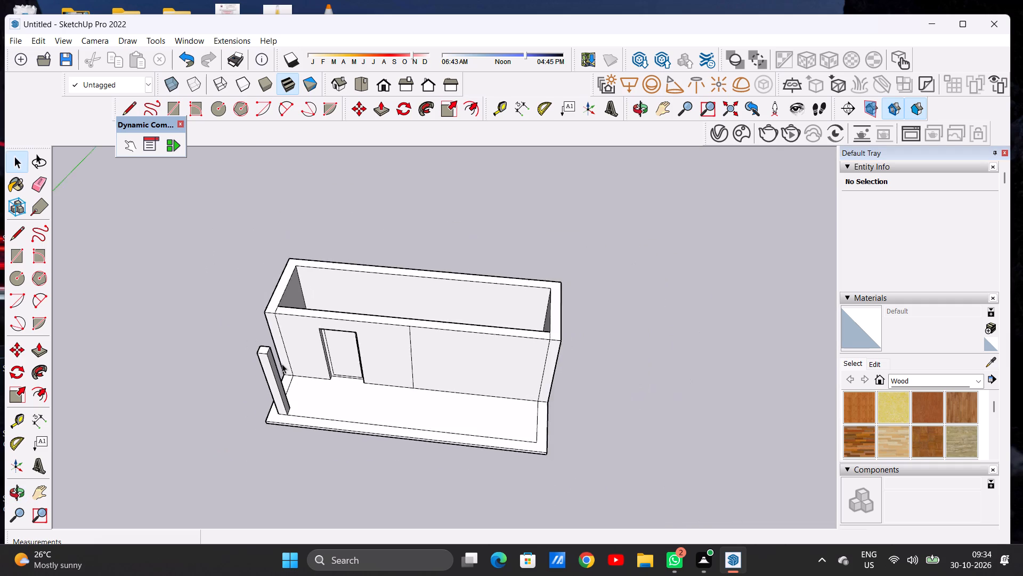
scroll(282, 364, down, 3)
scroll(301, 369, up, 7)
scroll(252, 369, up, 7)
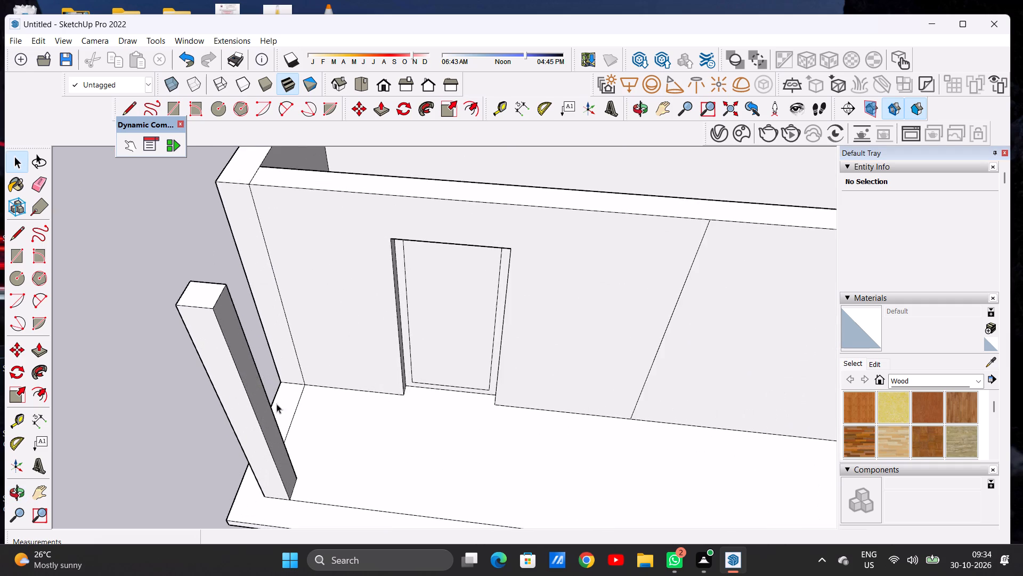
scroll(274, 407, down, 1)
middle_drag(274, 407, 322, 348)
scroll(323, 347, up, 1)
scroll(310, 362, down, 6)
scroll(264, 379, down, 6)
middle_drag(291, 395, 290, 353)
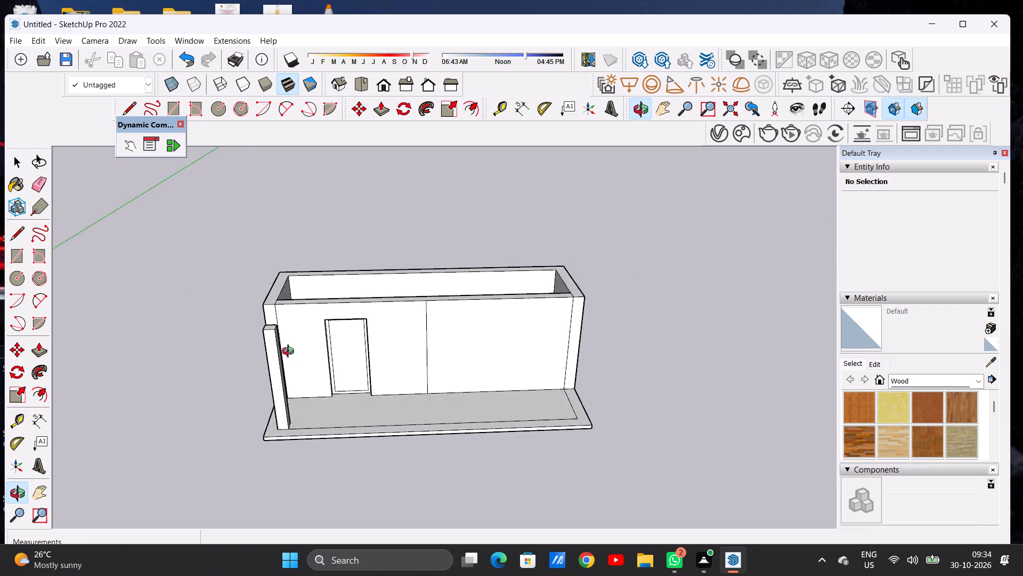
middle_drag(290, 353, 283, 353)
scroll(271, 342, up, 9)
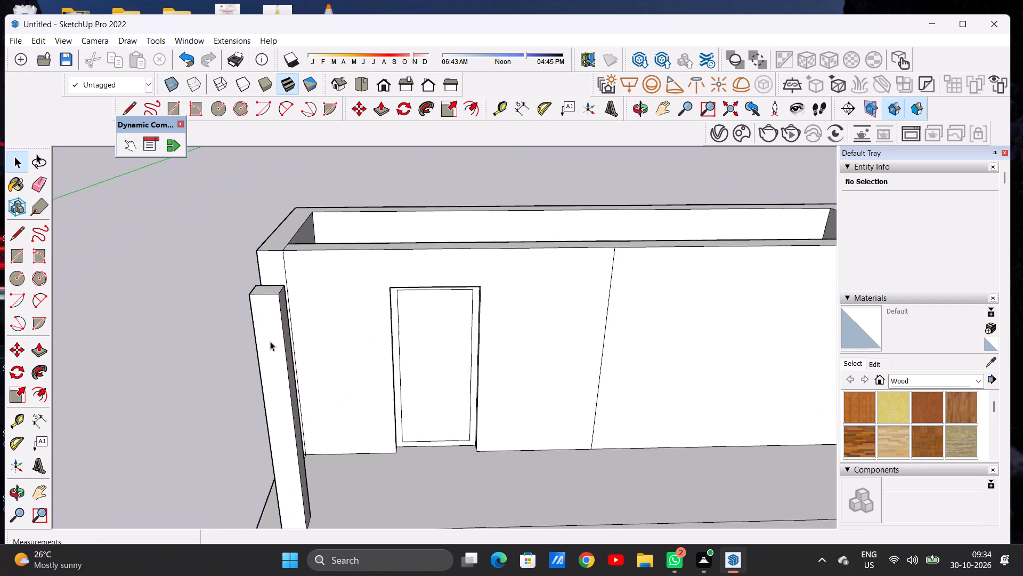
scroll(270, 353, down, 5)
Push the corner column's inner side face, on the door side, further inward by about 4 3/8".
key(p)
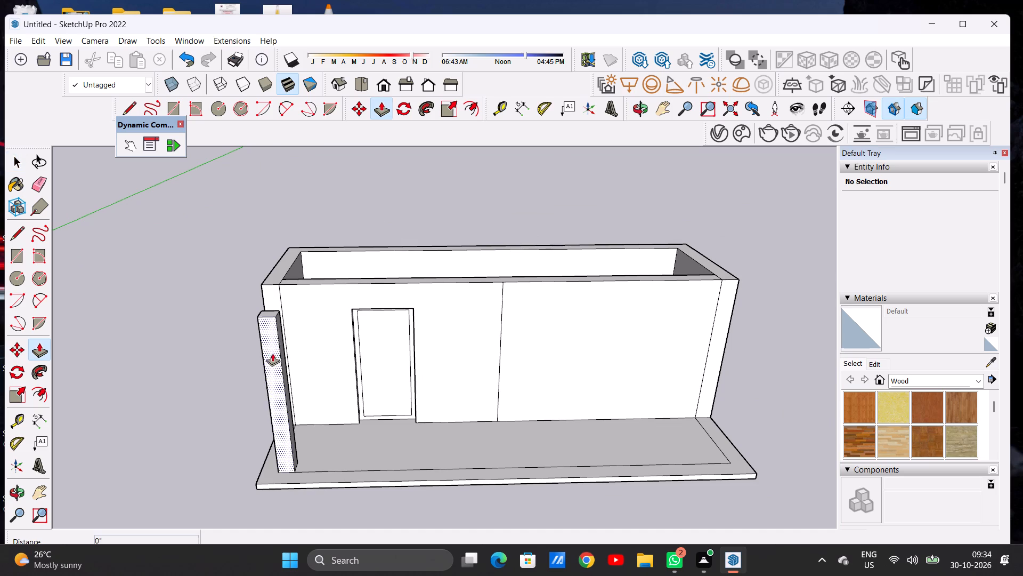
middle_drag(286, 336, 172, 438)
scroll(271, 303, up, 13)
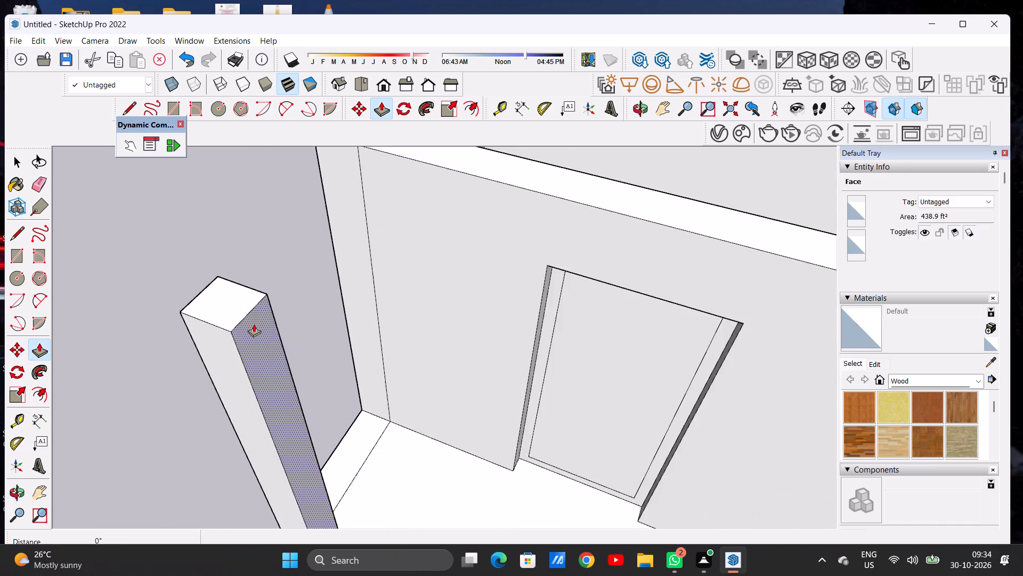
click(254, 325)
click(242, 320)
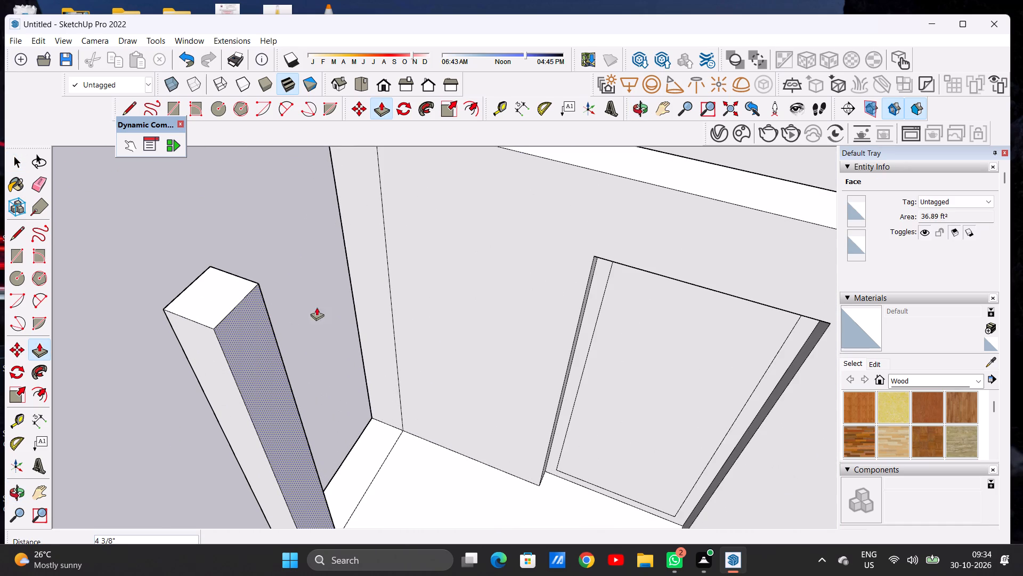
Push the corner column's rear face, which faces the building, further inward by 5".
middle_drag(297, 313, 157, 357)
scroll(286, 365, down, 11)
middle_drag(289, 359, 176, 293)
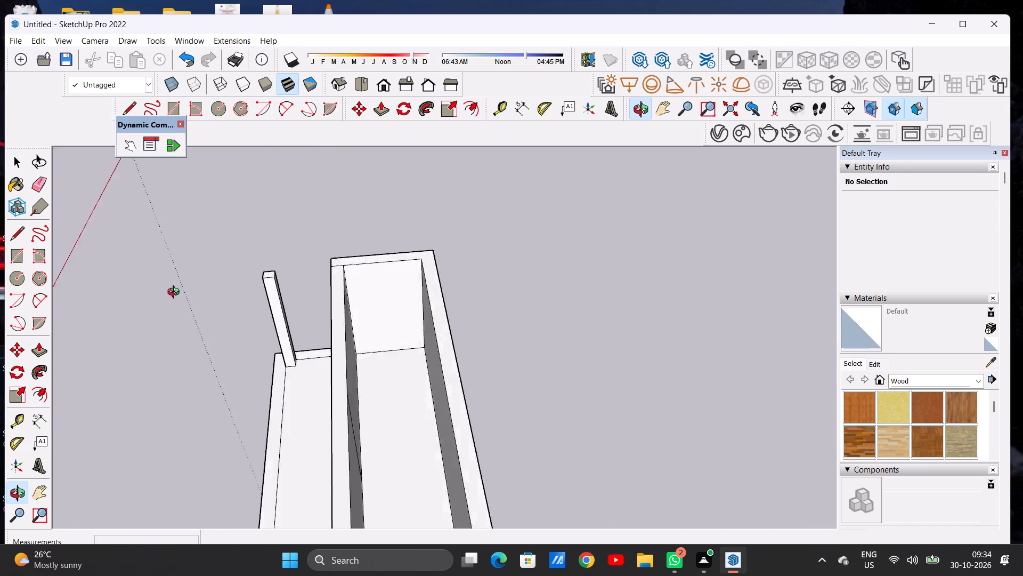
middle_drag(176, 293, 116, 298)
scroll(291, 242, up, 12)
scroll(310, 265, down, 1)
scroll(310, 266, up, 5)
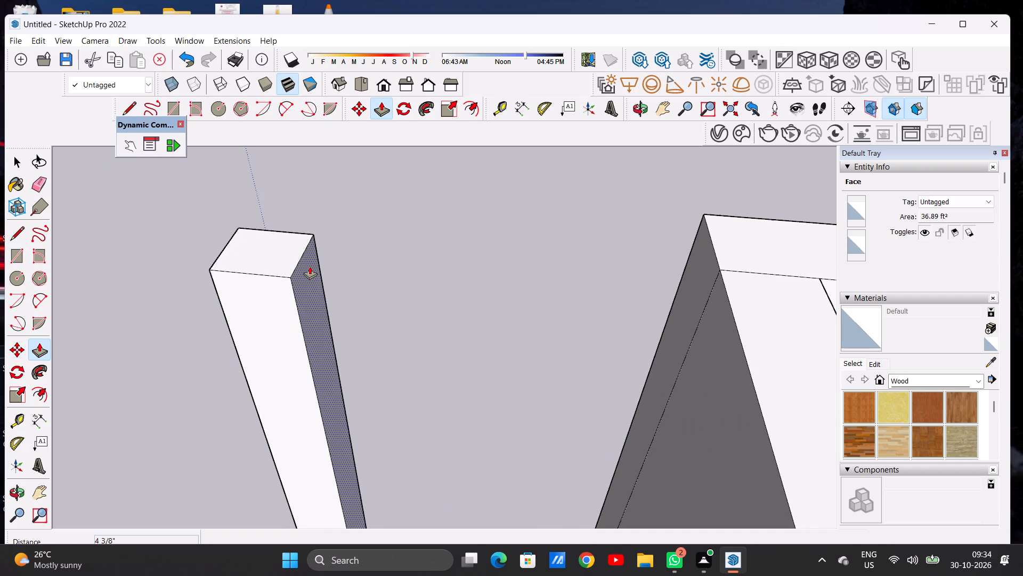
click(310, 266)
click(293, 258)
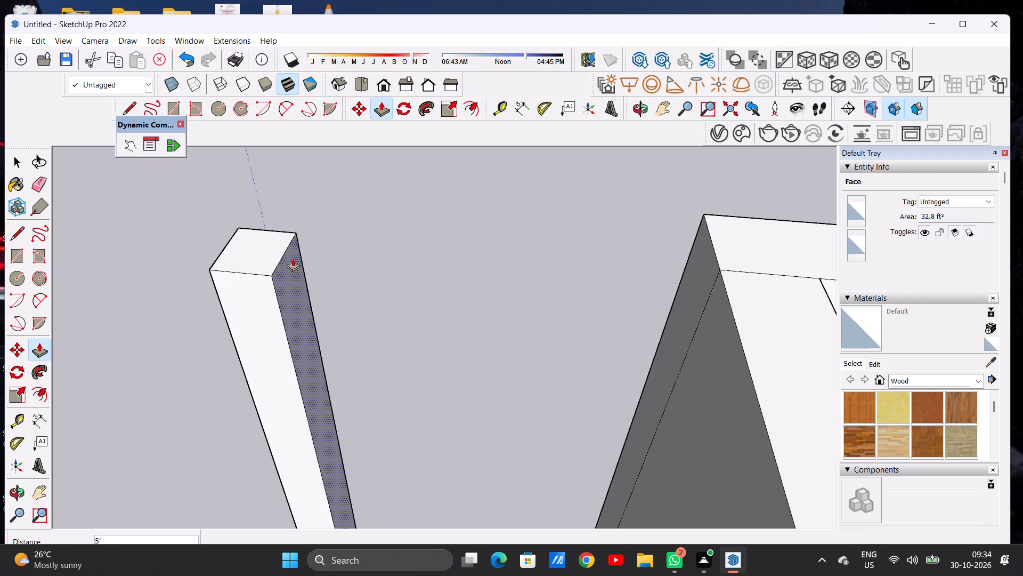
key(space)
Examine the whole building and its slimmed corner column from the front and from a raised viewpoint.
click(387, 84)
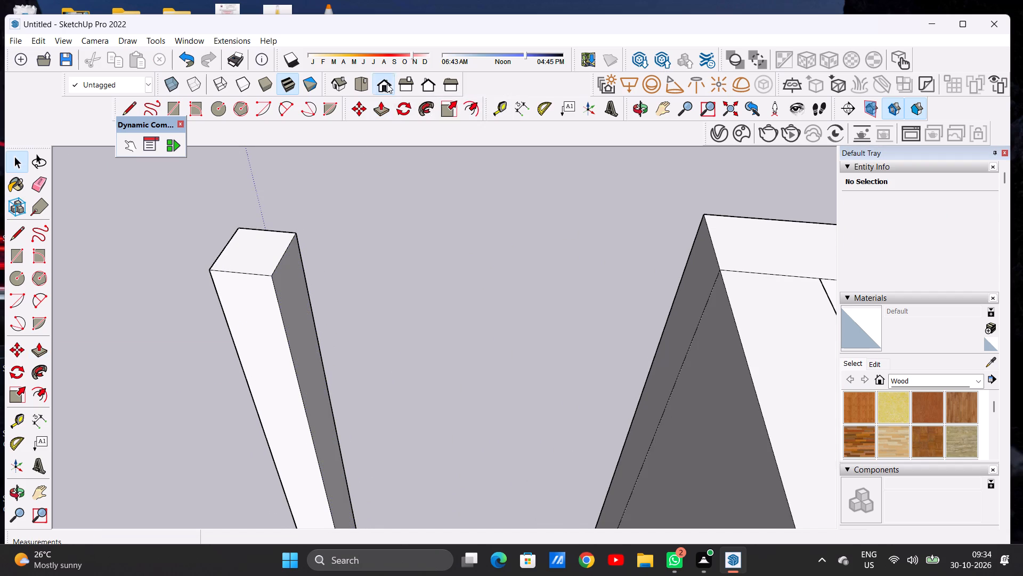
scroll(355, 260, down, 8)
scroll(361, 290, up, 1)
scroll(362, 292, down, 12)
middle_drag(437, 356, 444, 417)
scroll(235, 382, down, 6)
scroll(319, 373, down, 1)
scroll(319, 373, up, 5)
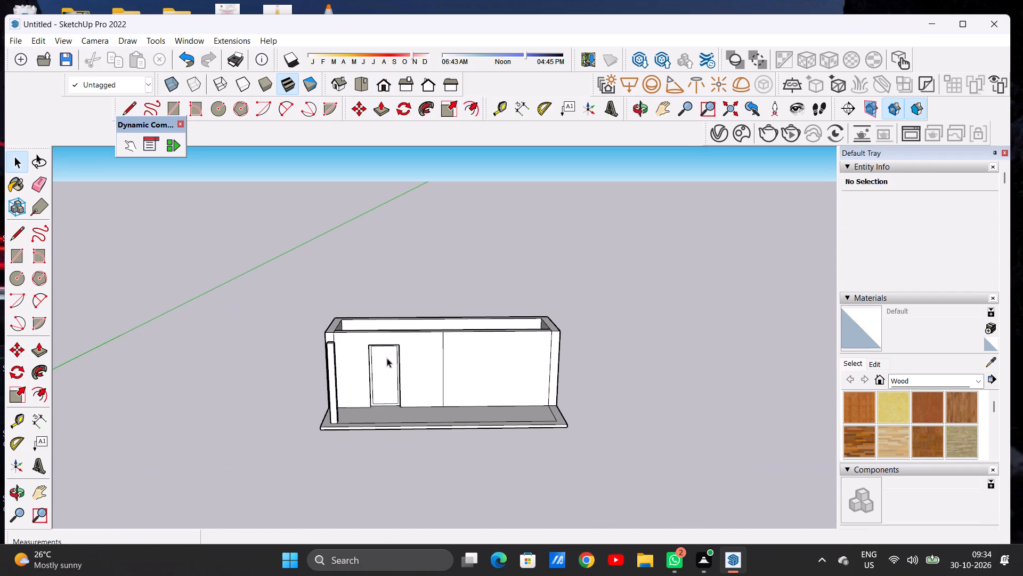
scroll(224, 416, down, 4)
middle_drag(293, 388, 279, 451)
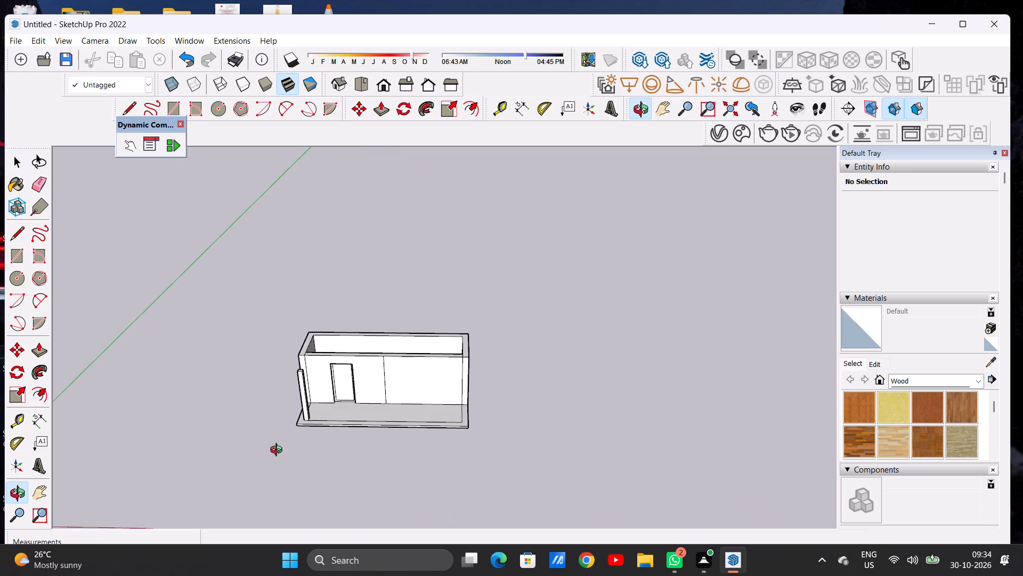
middle_drag(279, 451, 279, 452)
scroll(318, 382, up, 8)
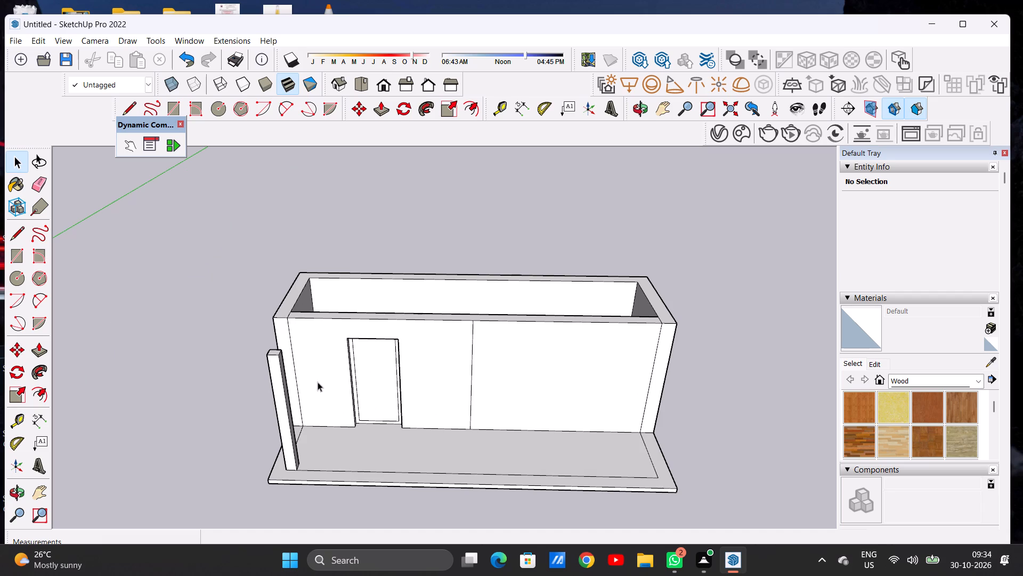
Draw a line about 7' 10 7/16" long across the door recess's floor edge, joining its two outer bottom corners.
scroll(346, 396, down, 8)
middle_drag(421, 399, 415, 347)
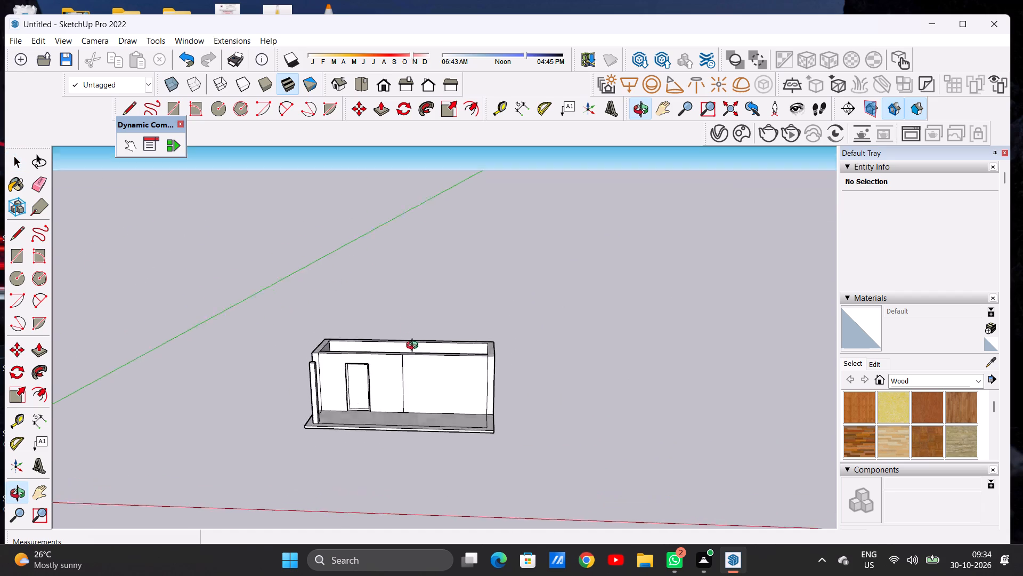
middle_drag(415, 347, 392, 480)
scroll(352, 401, up, 17)
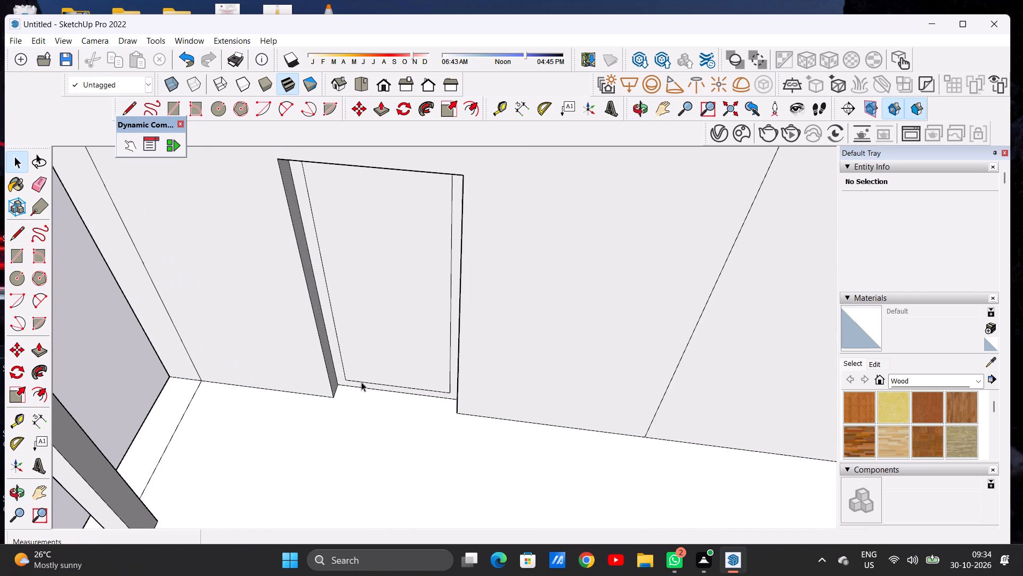
middle_drag(334, 401, 355, 398)
scroll(356, 398, up, 2)
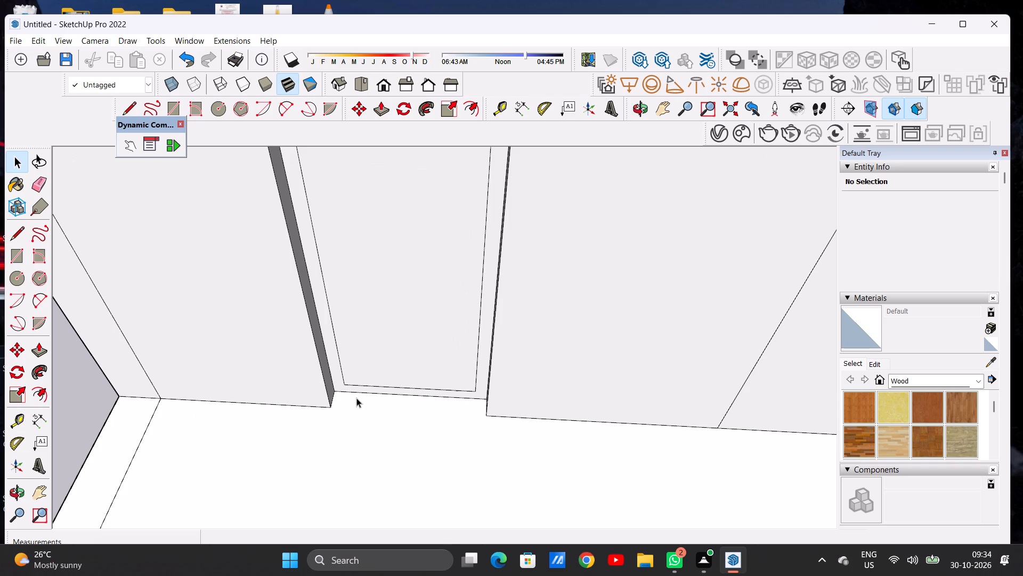
key(l)
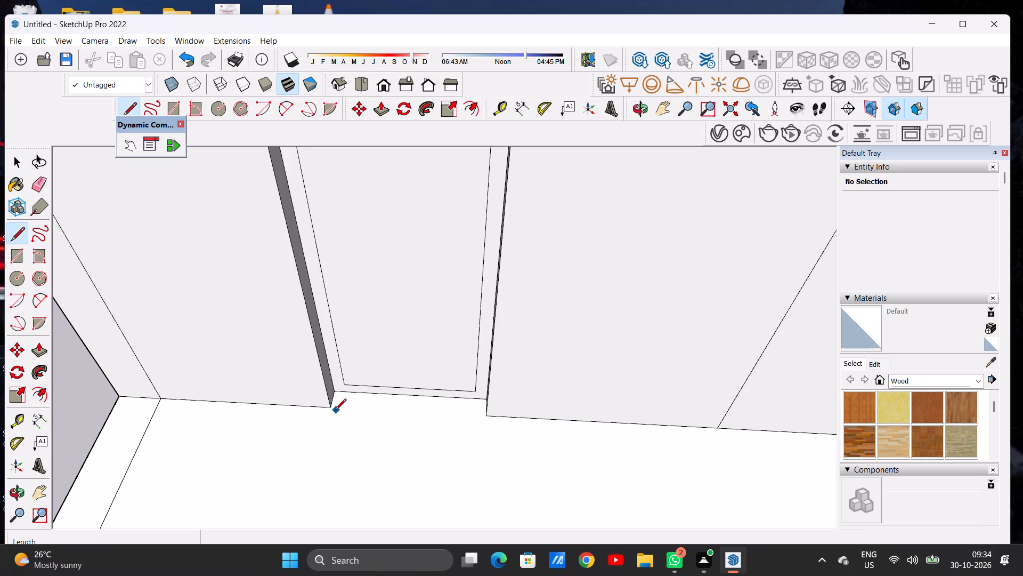
click(334, 408)
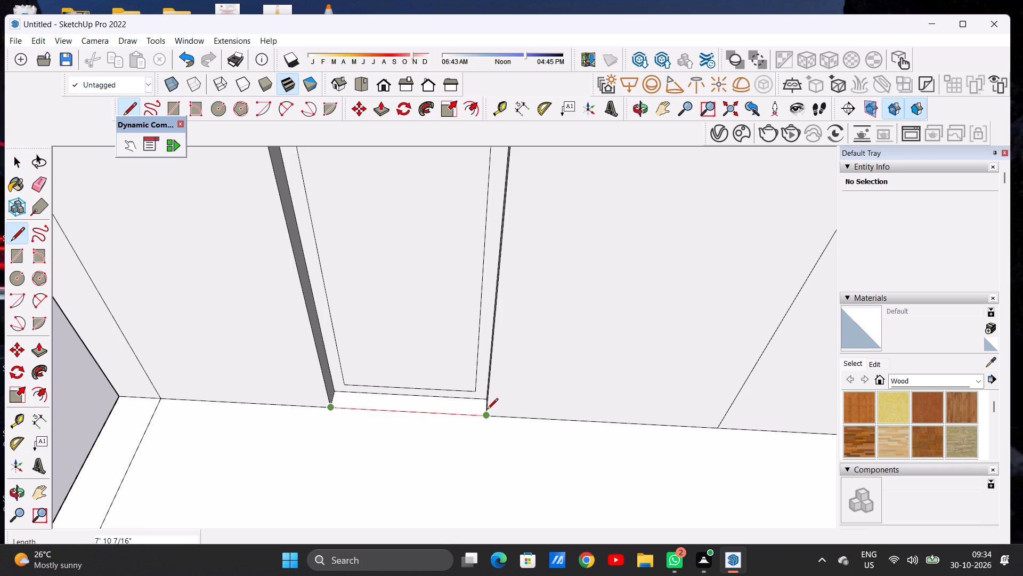
click(487, 410)
key(space)
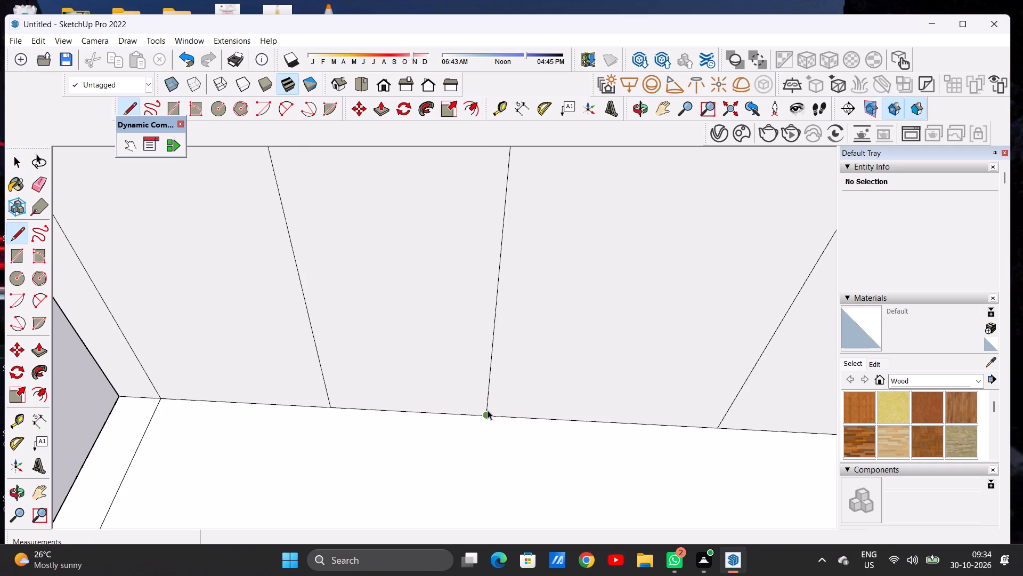
Delete the flat face covering the front of the door recess, keeping the threshold edge.
click(399, 353)
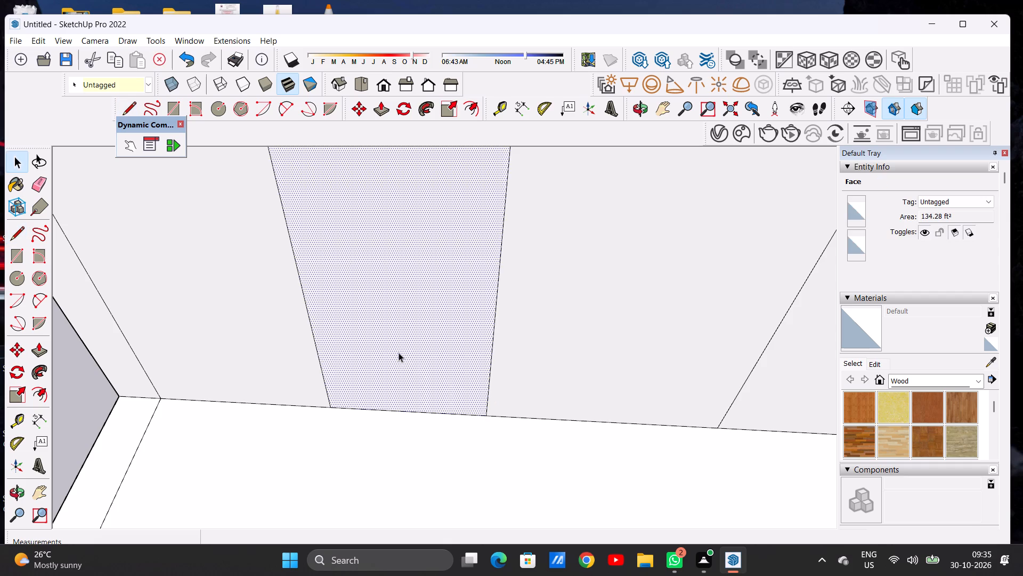
key(Delete)
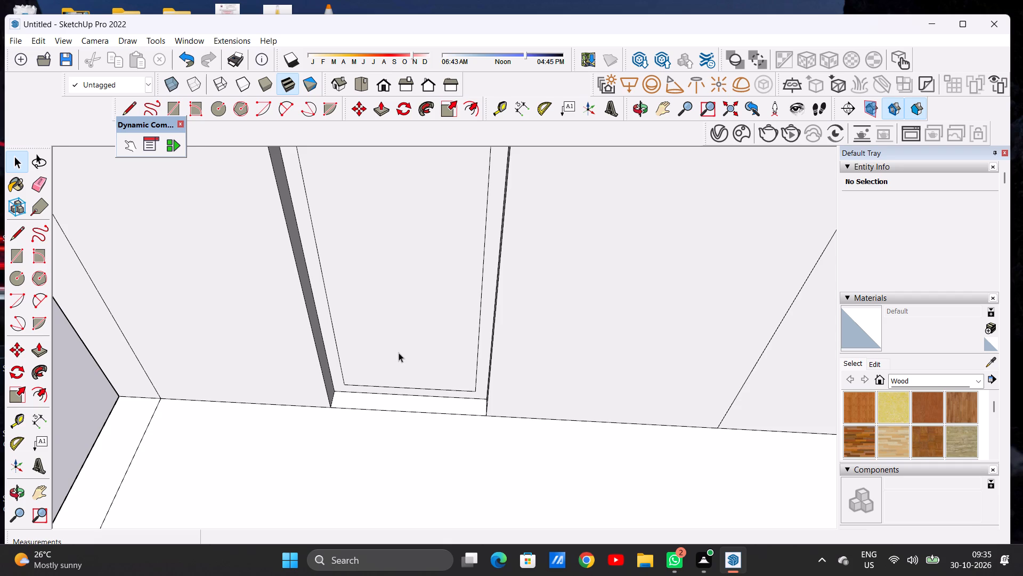
Examine the door recess, front wall, corner column and slab from raised and near eye-level viewpoints.
scroll(399, 353, down, 3)
scroll(396, 357, up, 1)
scroll(396, 357, down, 3)
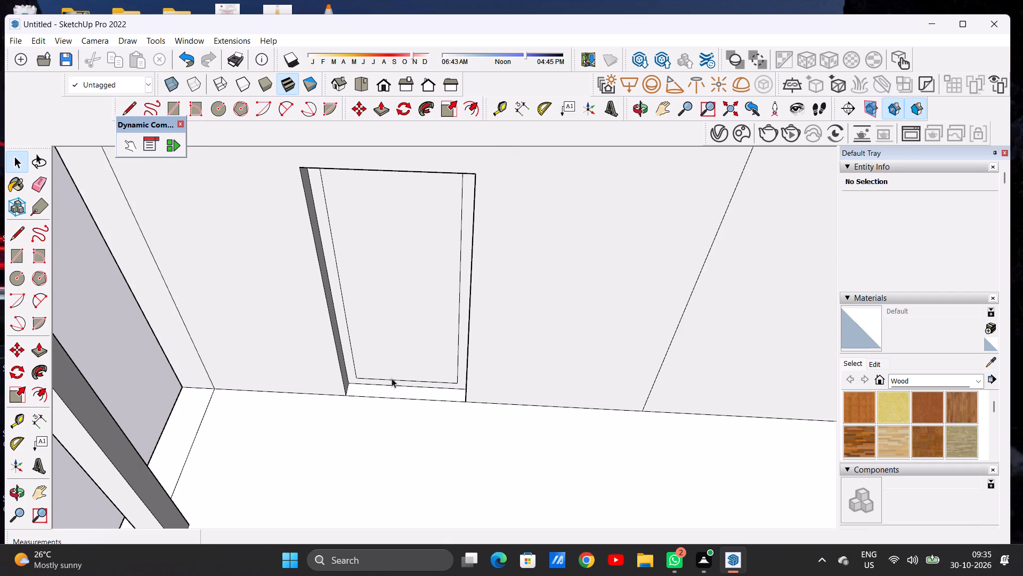
scroll(388, 395, down, 12)
middle_drag(392, 414, 400, 322)
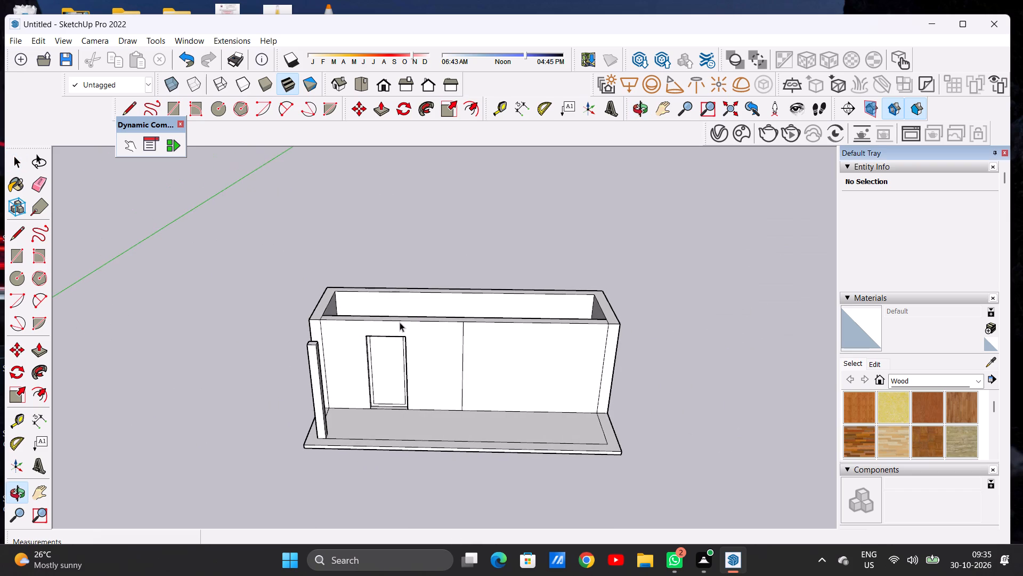
middle_drag(400, 322, 434, 317)
scroll(359, 342, down, 2)
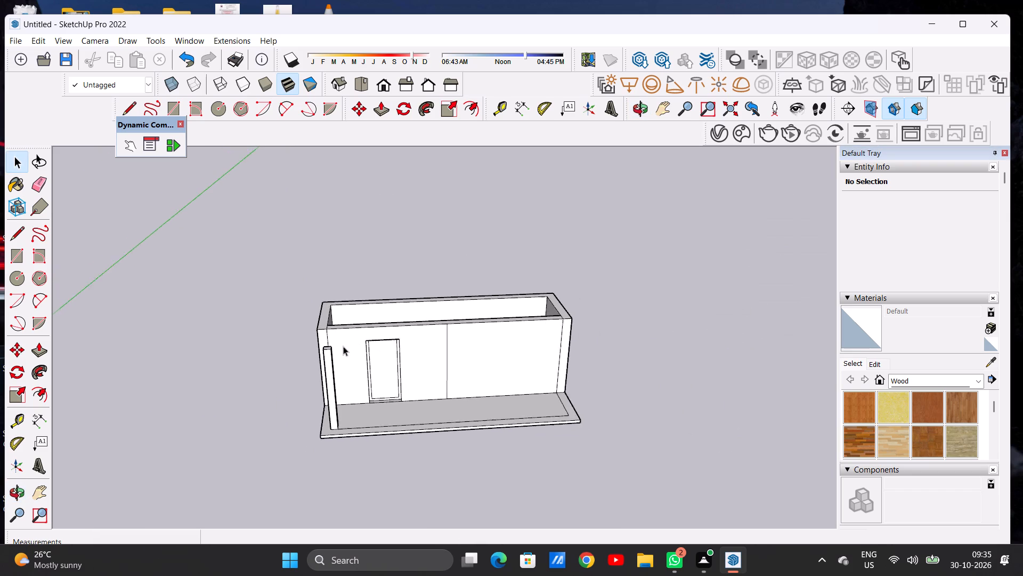
scroll(343, 346, down, 3)
scroll(428, 335, up, 7)
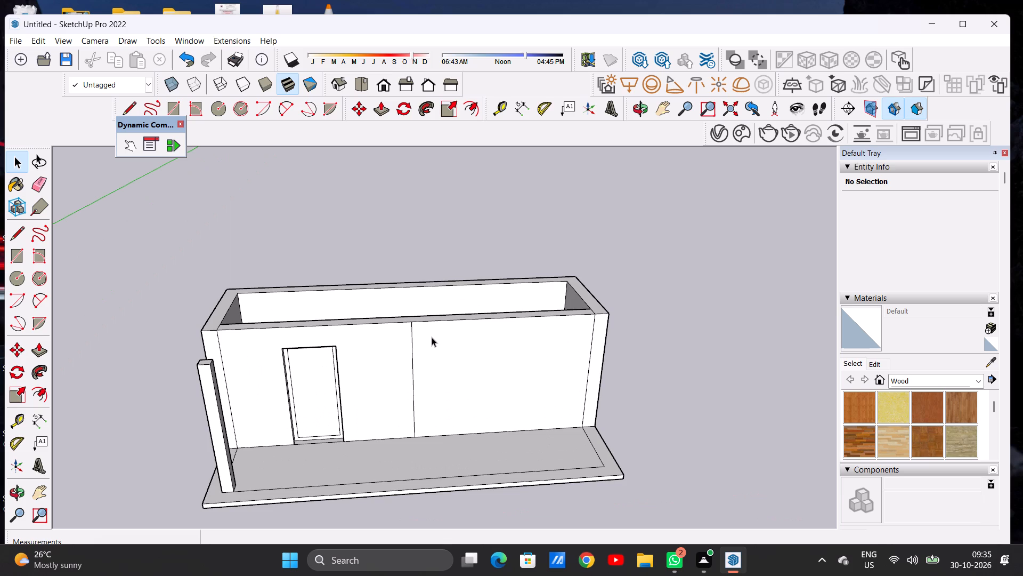
scroll(432, 340, down, 2)
scroll(432, 341, up, 1)
scroll(432, 341, down, 4)
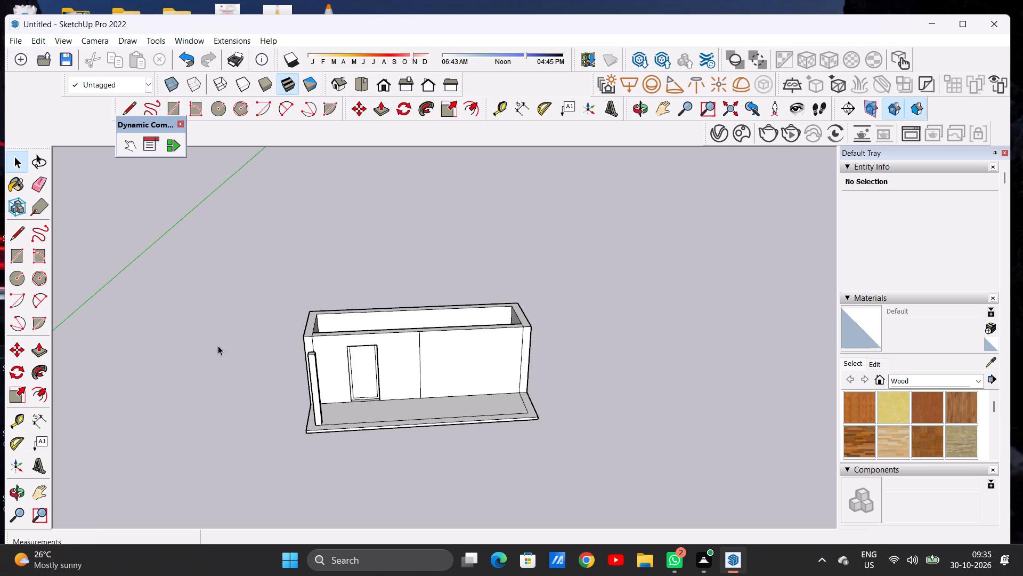
scroll(465, 401, up, 8)
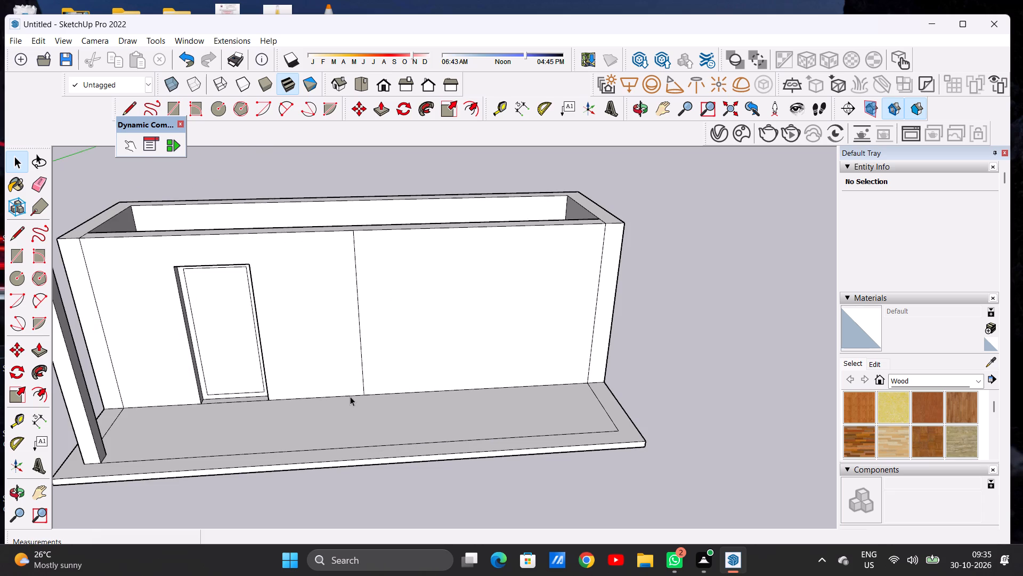
scroll(342, 406, down, 4)
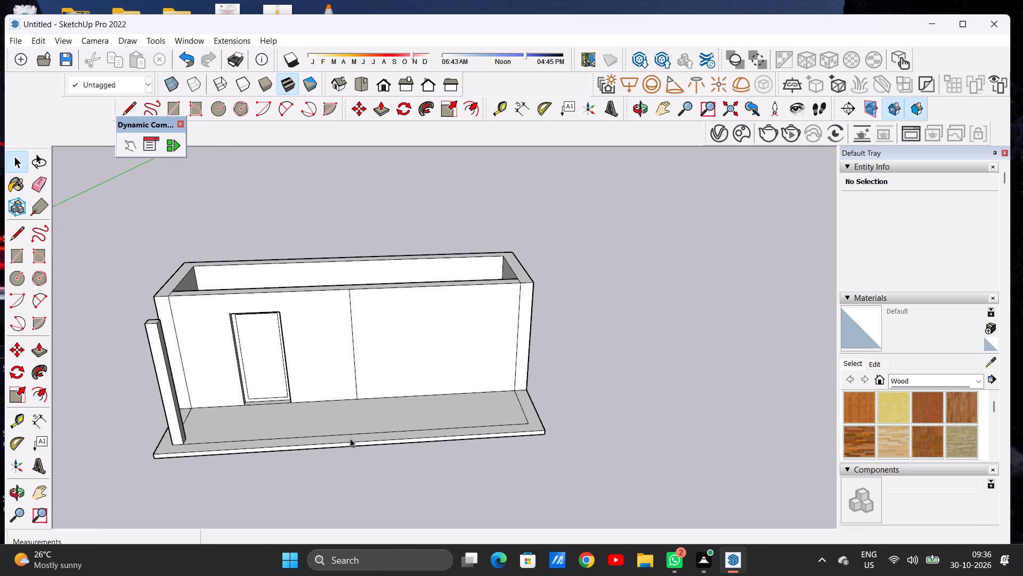
scroll(350, 442, down, 5)
middle_drag(329, 457, 329, 404)
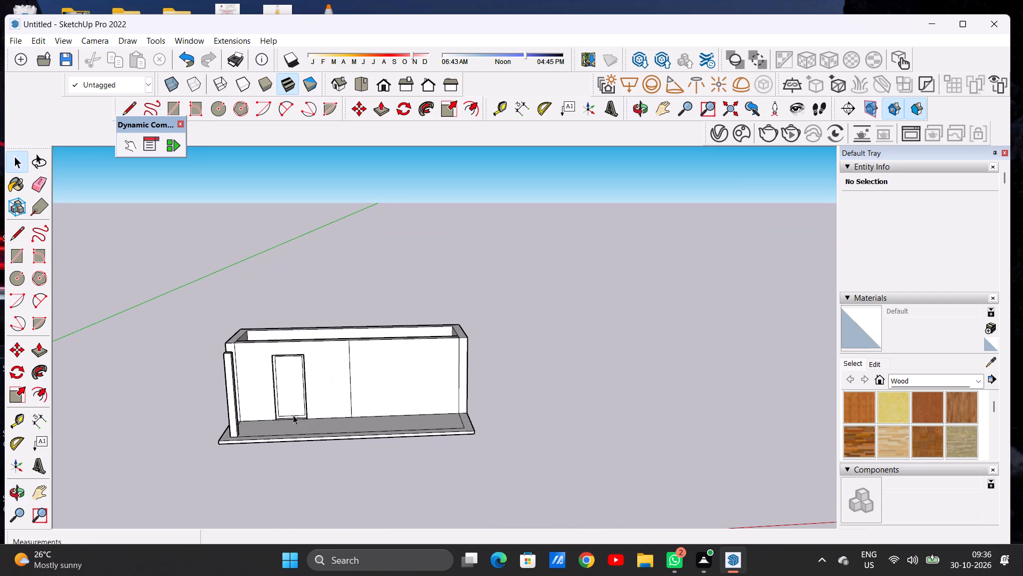
scroll(265, 419, down, 3)
scroll(294, 397, up, 4)
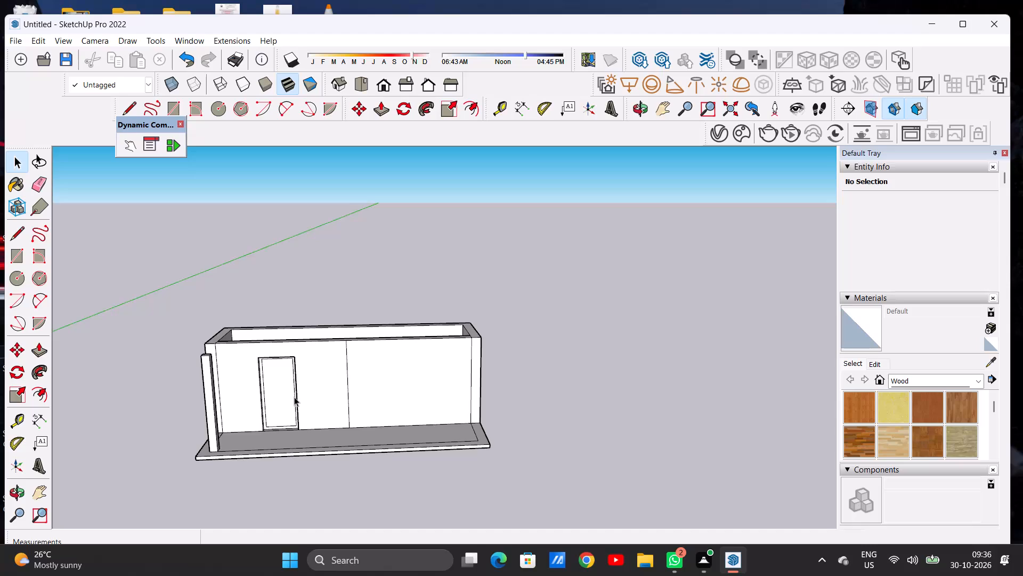
scroll(248, 415, down, 3)
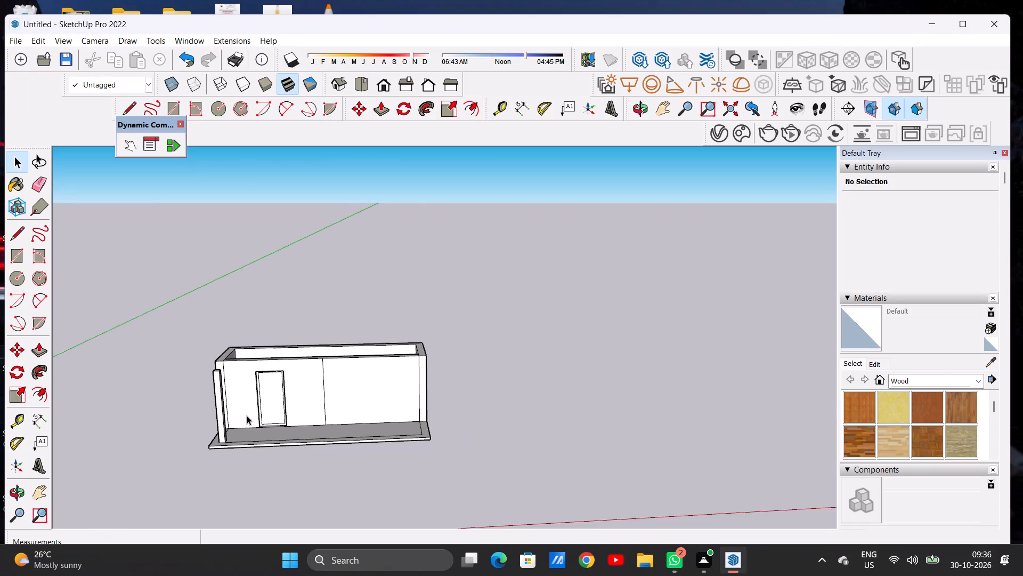
scroll(247, 415, down, 2)
scroll(330, 399, down, 2)
scroll(285, 400, up, 10)
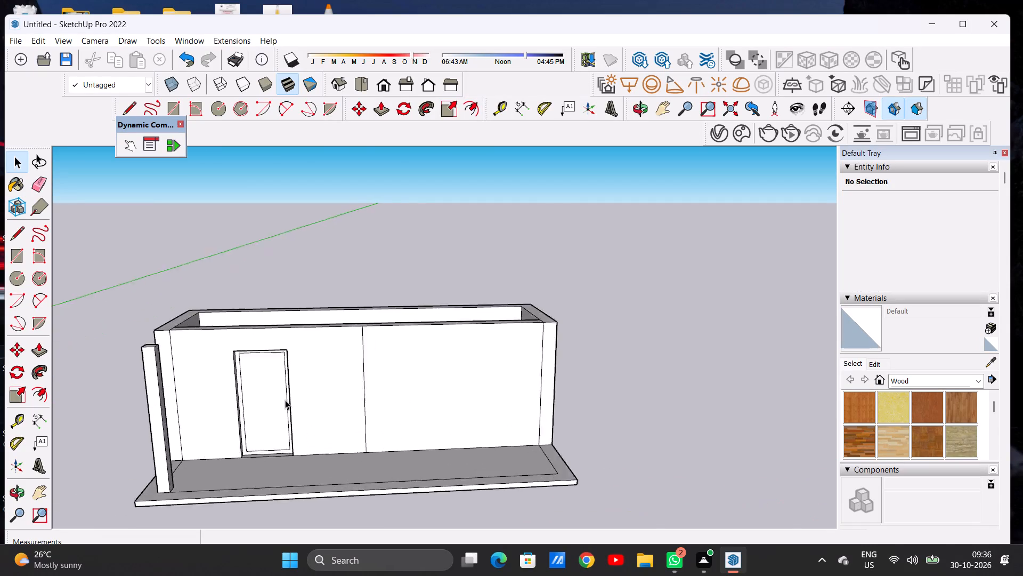
scroll(285, 400, up, 4)
middle_drag(295, 410, 294, 380)
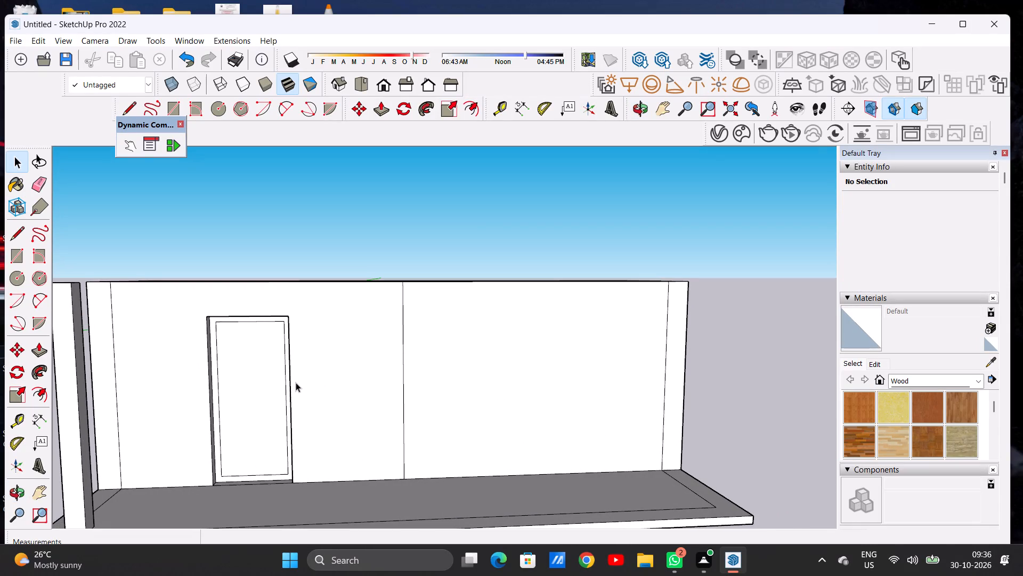
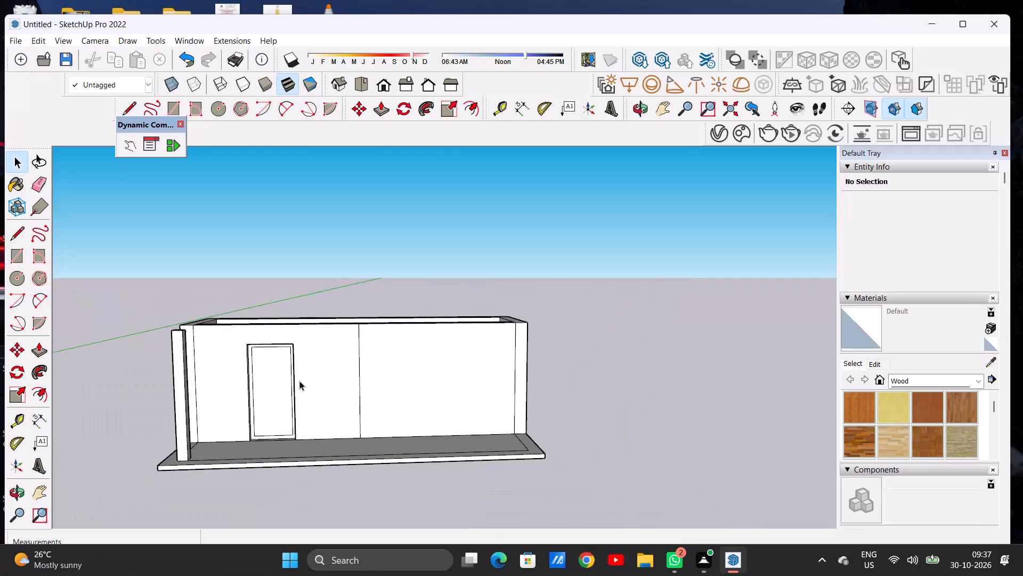
Examine the front wall, door recess, corner column and open-topped enclosure from near eye-level and slightly raised viewpoints.
scroll(309, 349, down, 2)
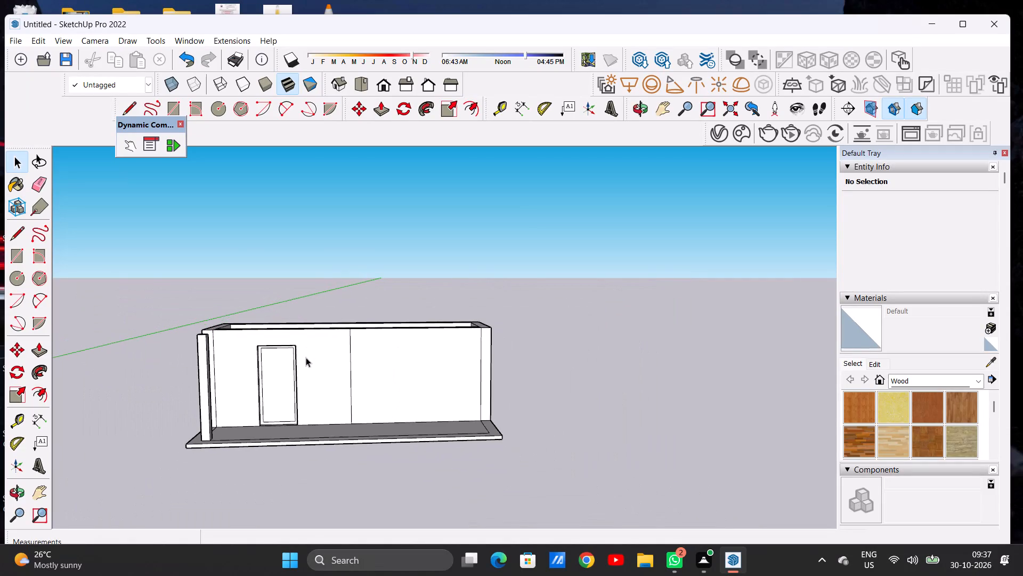
scroll(306, 357, down, 4)
middle_drag(322, 375, 308, 357)
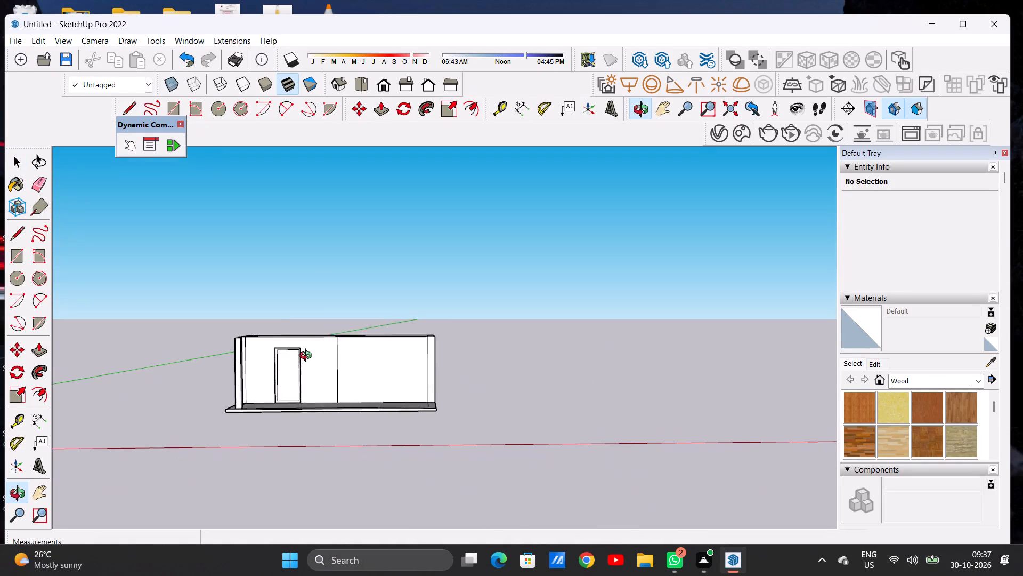
middle_drag(308, 357, 326, 365)
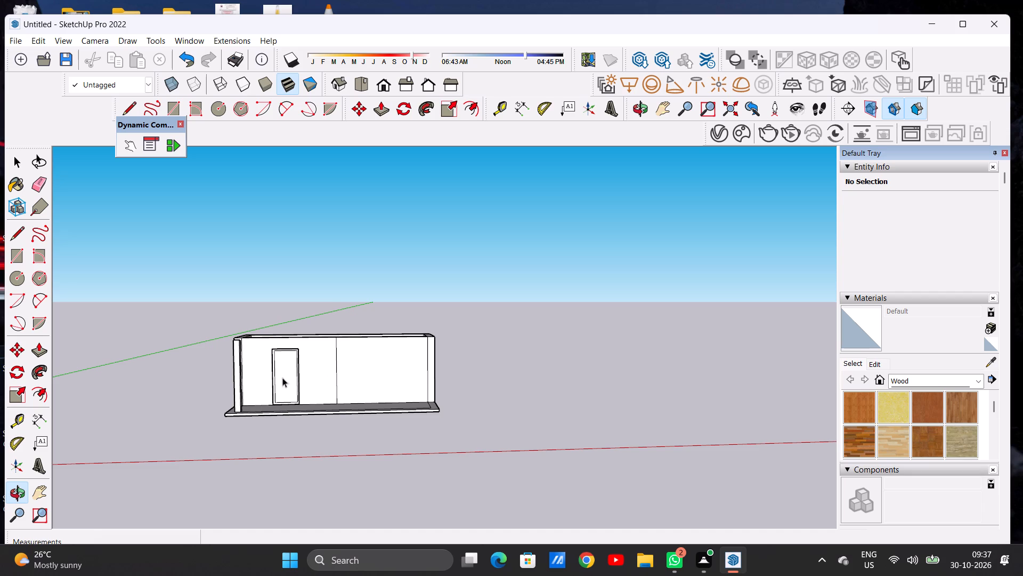
scroll(288, 372, down, 12)
scroll(296, 372, up, 20)
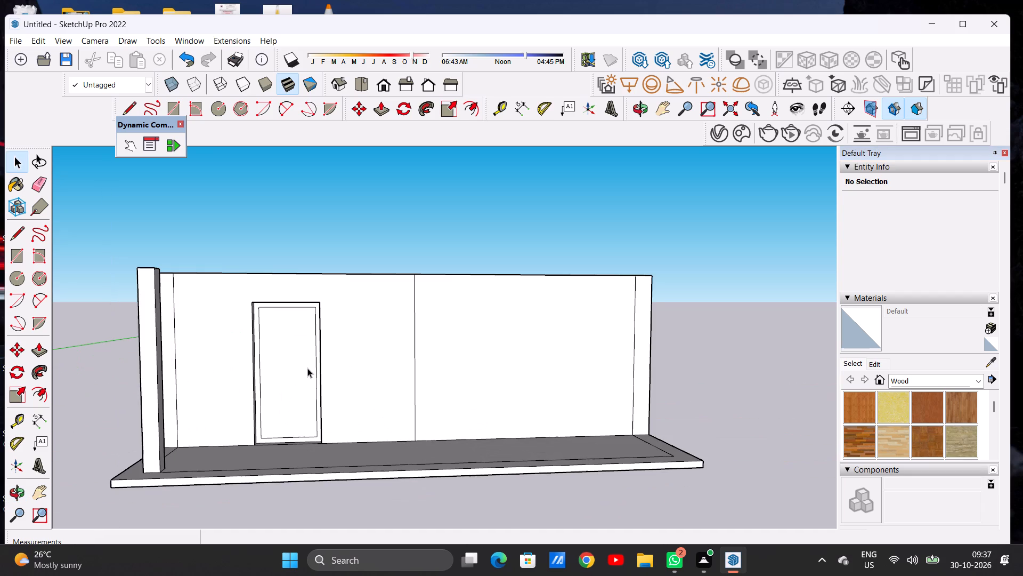
scroll(304, 366, down, 8)
middle_drag(368, 358, 302, 388)
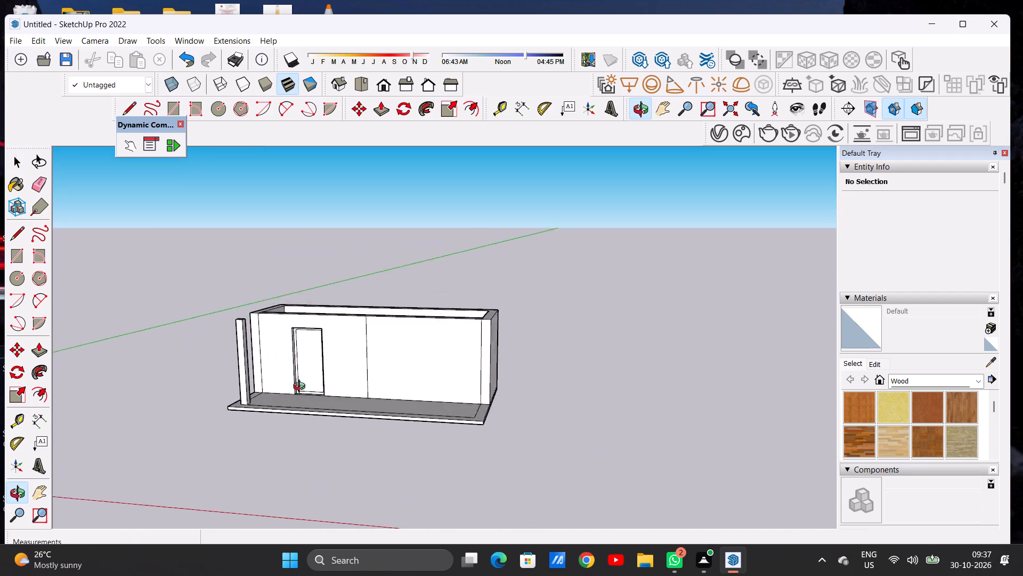
middle_drag(302, 388, 356, 363)
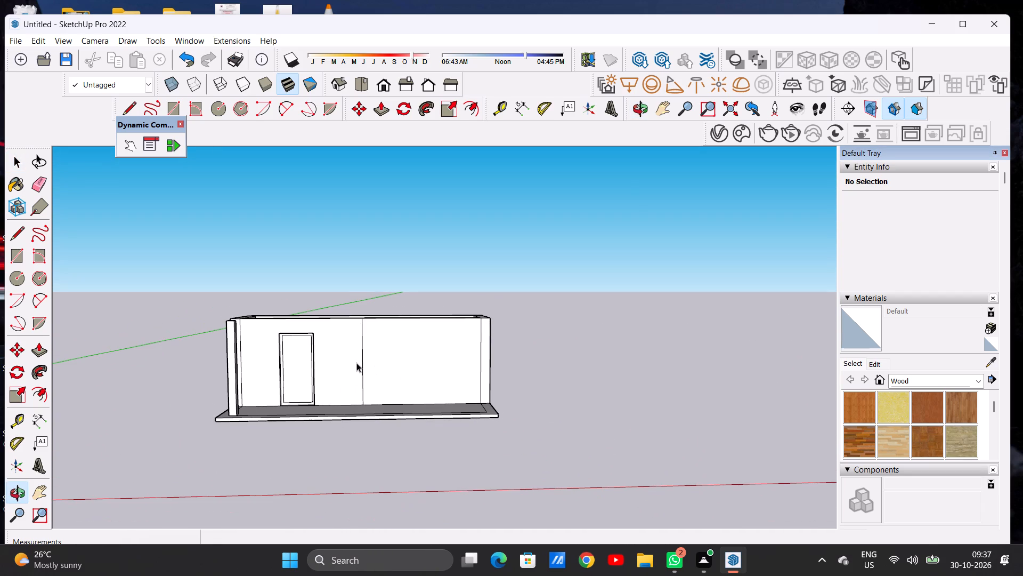
scroll(407, 382, down, 5)
scroll(294, 379, down, 4)
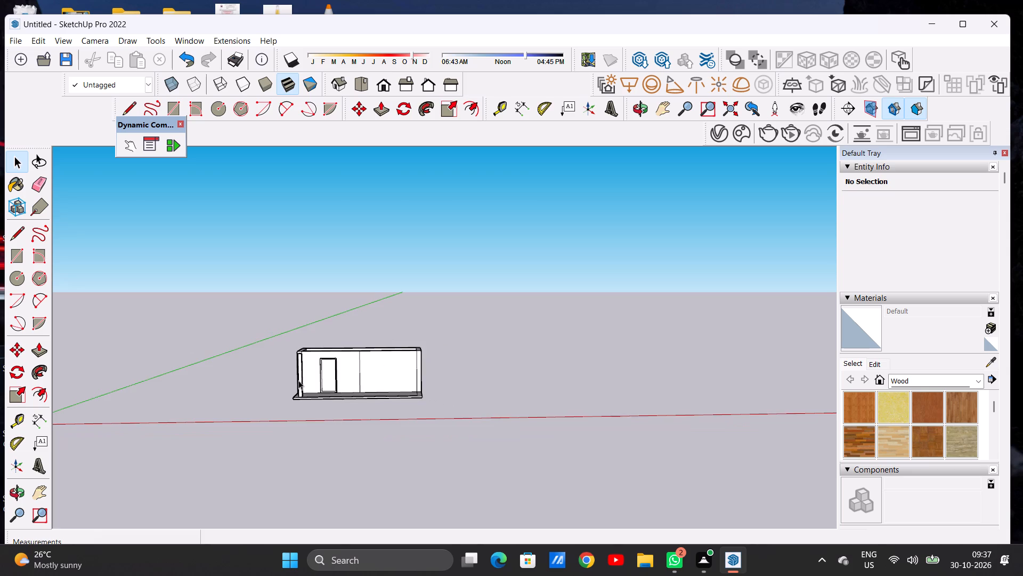
scroll(299, 384, up, 1)
scroll(299, 386, down, 2)
scroll(298, 393, up, 13)
scroll(323, 372, down, 5)
Move the enclosed room's floor face with its edges up about 20' 5 3/8" to the inner top corners of the walls.
middle_drag(348, 327, 350, 419)
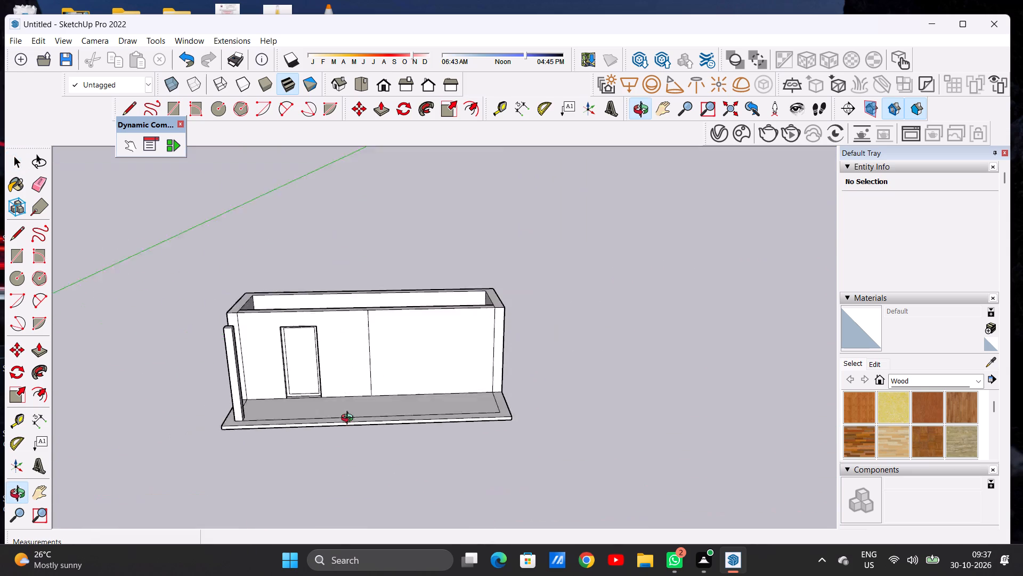
middle_drag(350, 419, 350, 447)
middle_drag(396, 364, 273, 424)
middle_drag(442, 321, 253, 425)
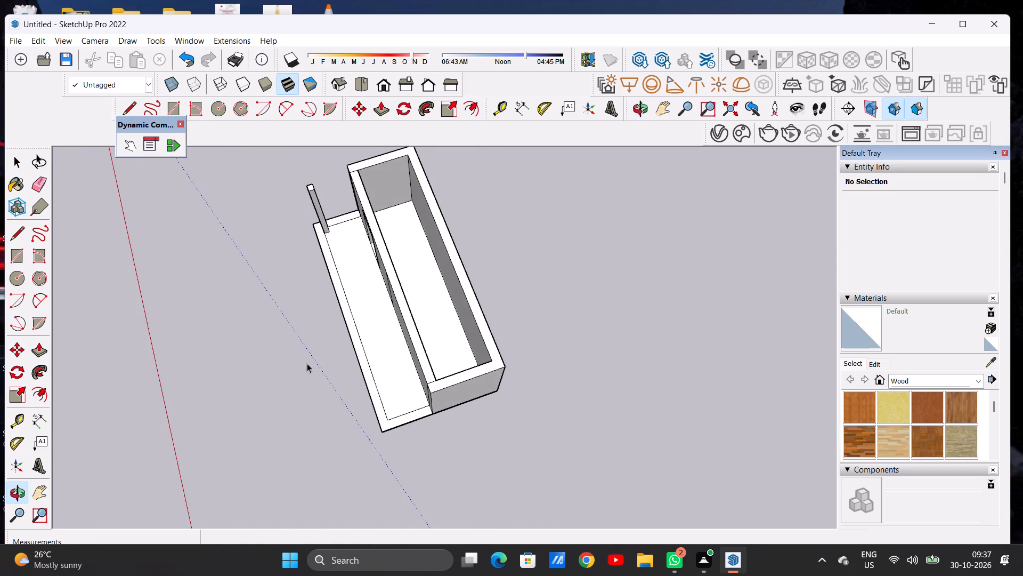
scroll(335, 397, down, 4)
scroll(374, 281, up, 9)
scroll(382, 292, down, 1)
scroll(383, 295, up, 1)
scroll(383, 300, down, 1)
scroll(383, 301, up, 1)
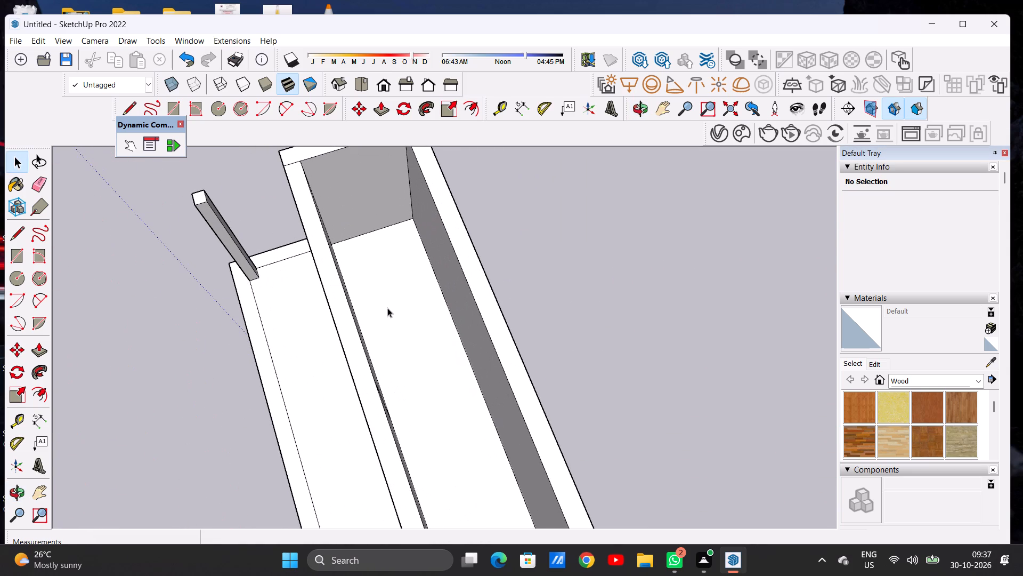
double_click(387, 308)
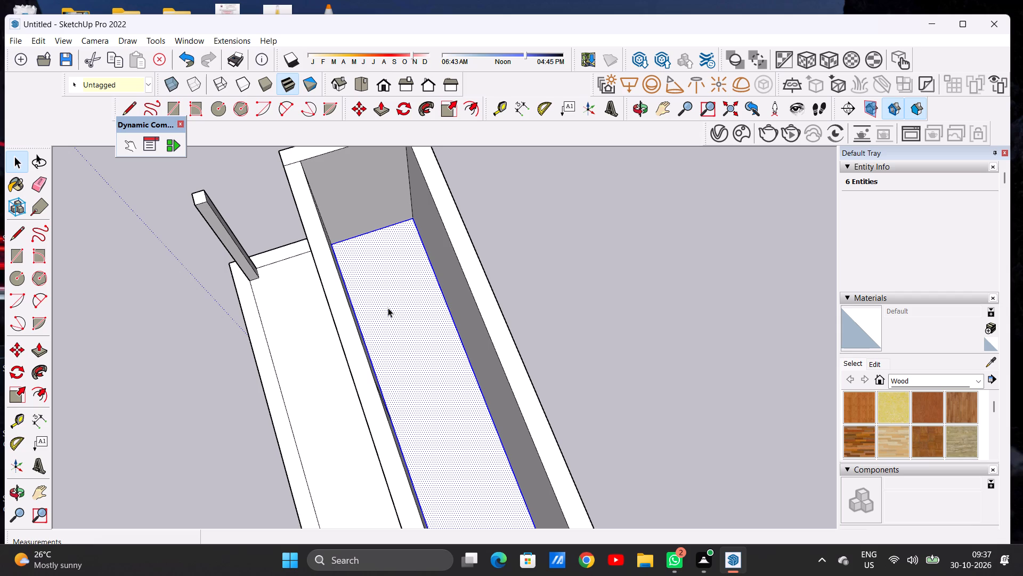
scroll(358, 315, down, 5)
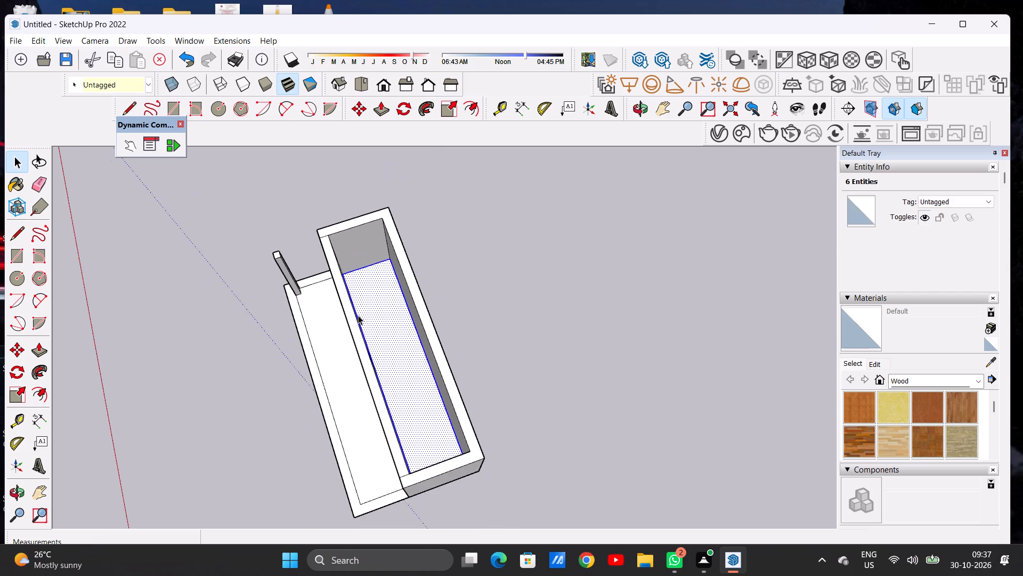
scroll(358, 315, down, 2)
scroll(384, 265, up, 7)
key(m)
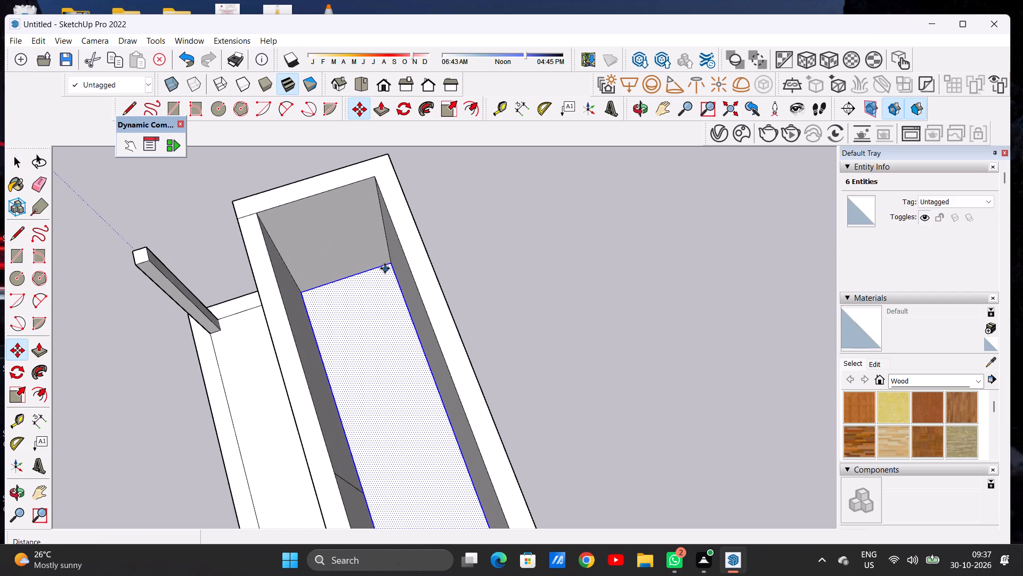
click(388, 263)
click(376, 180)
key(space)
click(511, 237)
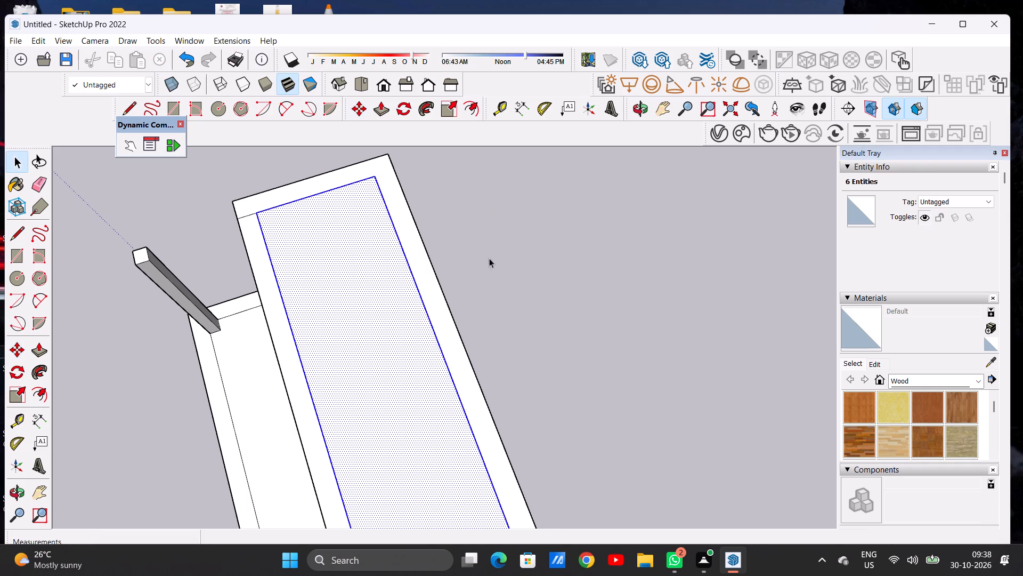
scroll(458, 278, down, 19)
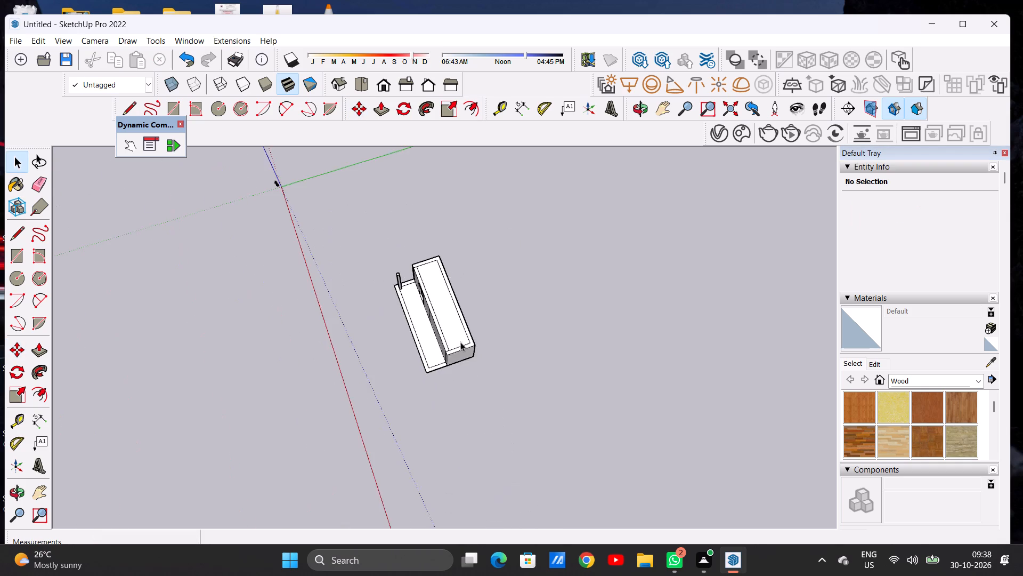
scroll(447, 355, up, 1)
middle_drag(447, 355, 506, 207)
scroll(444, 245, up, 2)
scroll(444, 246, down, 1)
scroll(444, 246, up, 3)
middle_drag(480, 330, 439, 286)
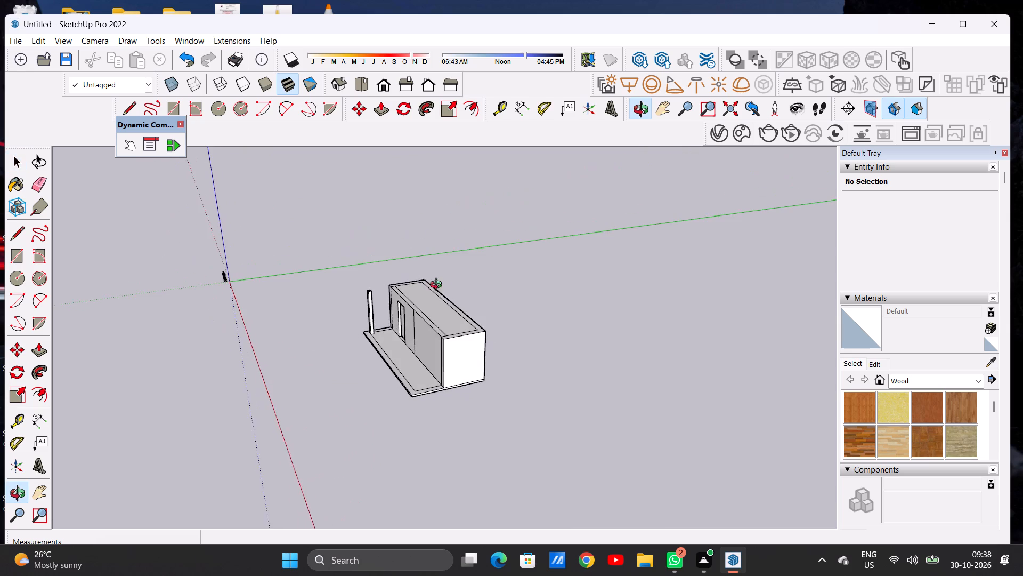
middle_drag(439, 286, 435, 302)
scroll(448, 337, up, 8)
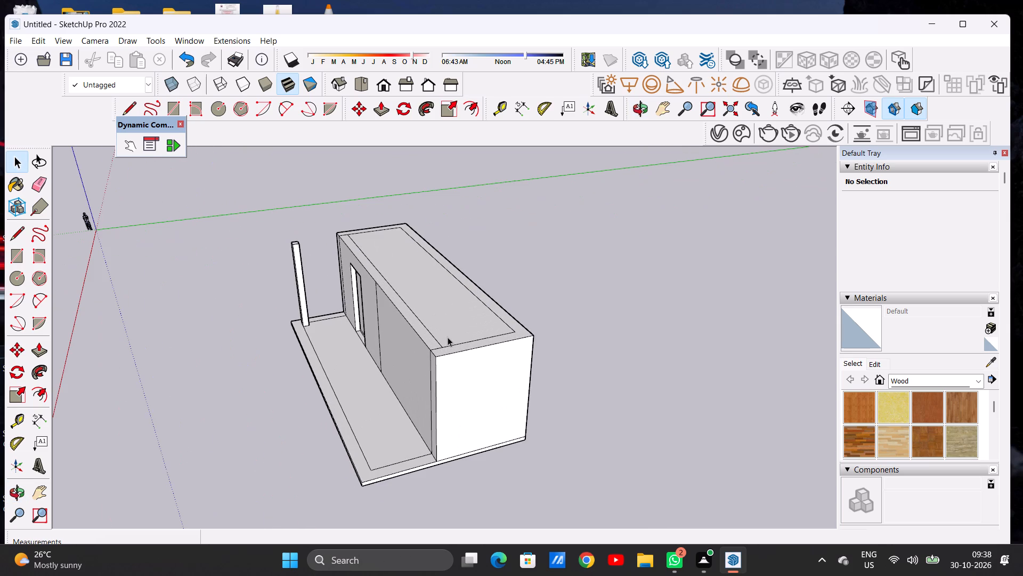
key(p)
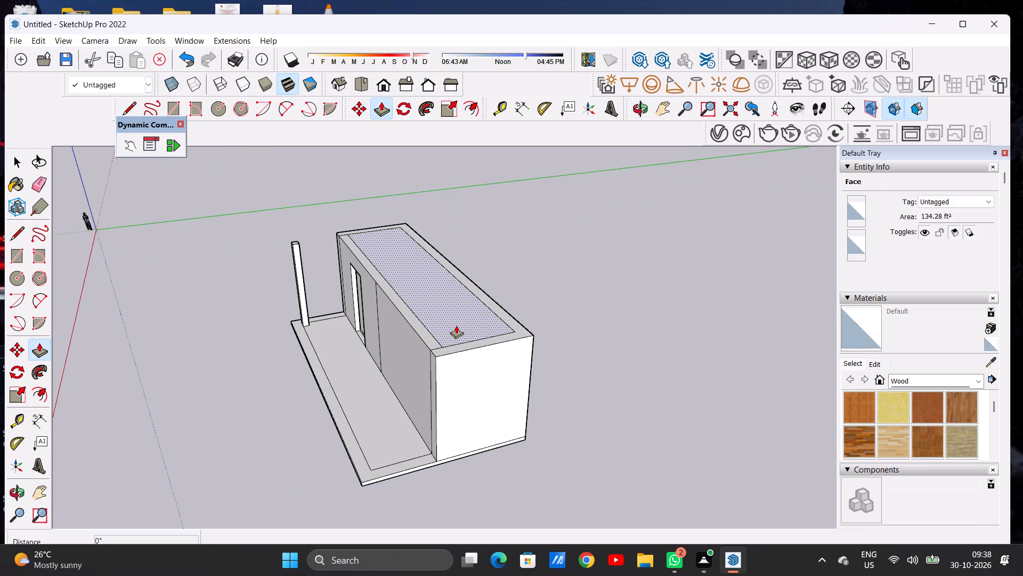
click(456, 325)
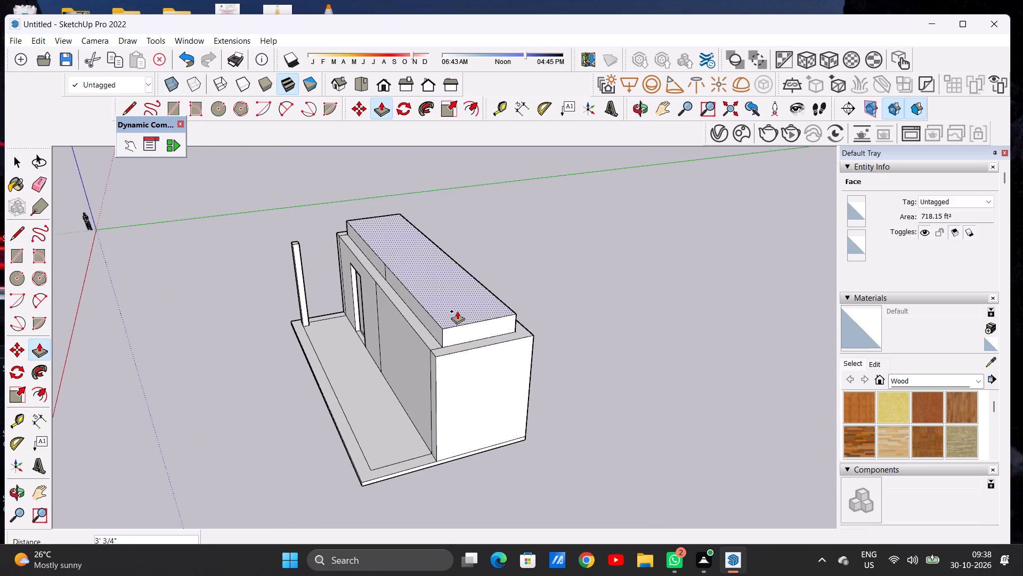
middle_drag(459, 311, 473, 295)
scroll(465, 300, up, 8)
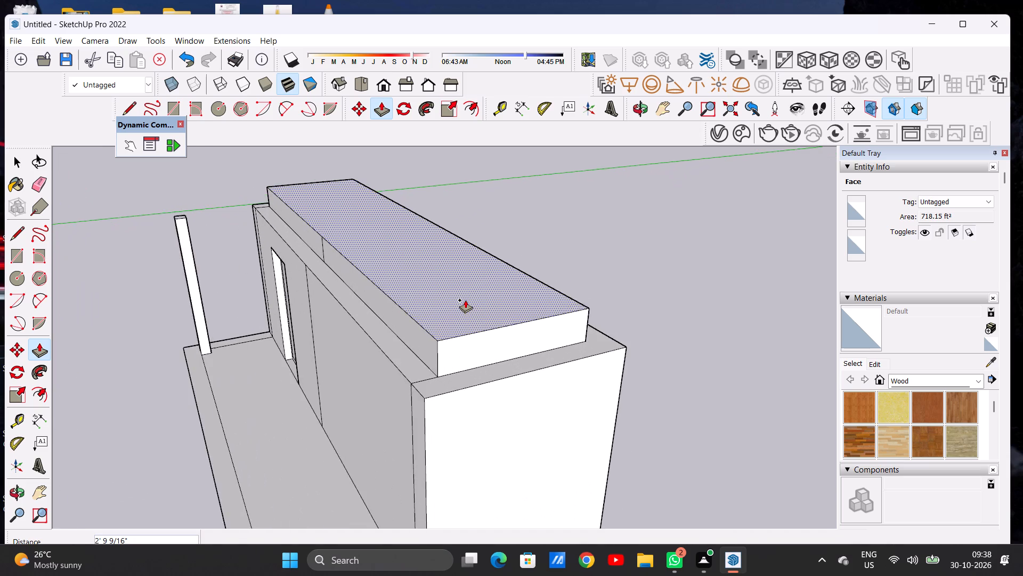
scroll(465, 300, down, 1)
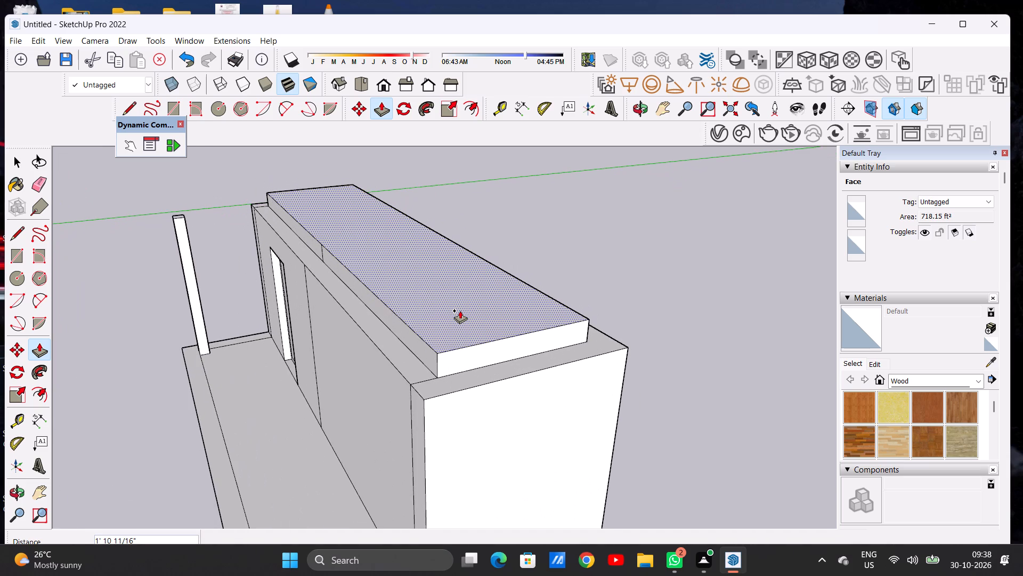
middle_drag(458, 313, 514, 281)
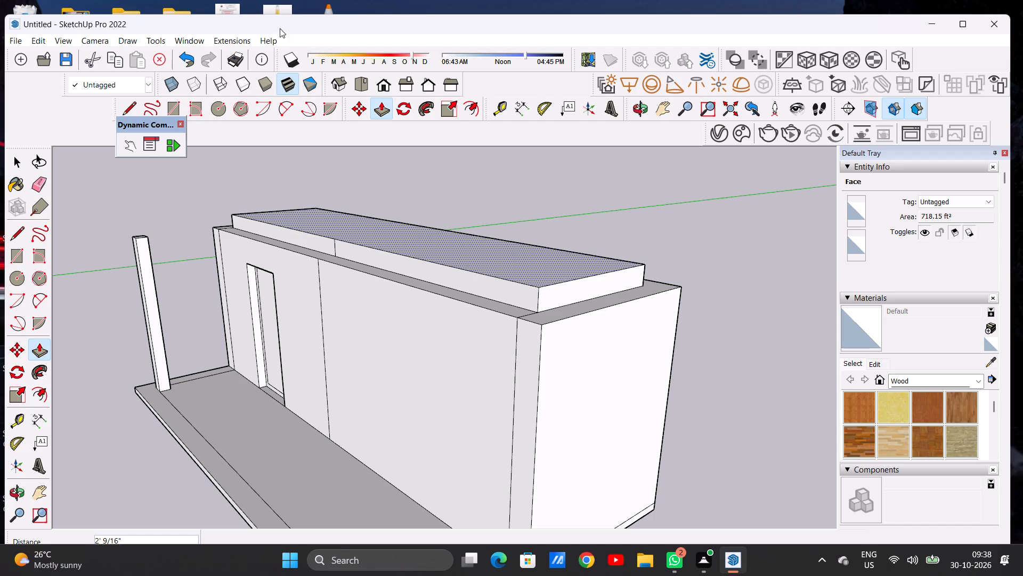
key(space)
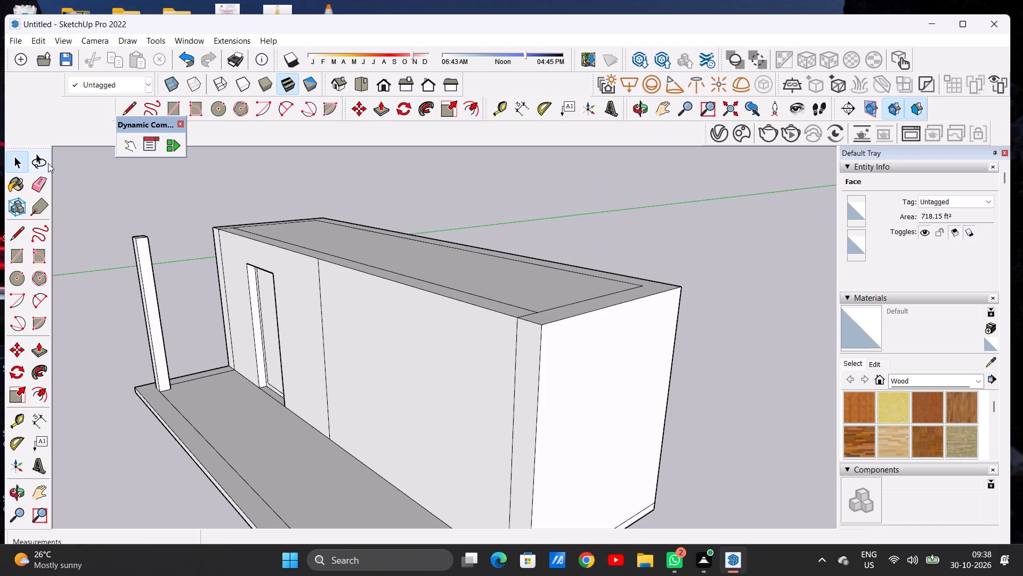
Push/Pull the roof face inside the wall tops upward about 1' 8 3/4" to form a raised roof slab.
scroll(48, 163, down, 5)
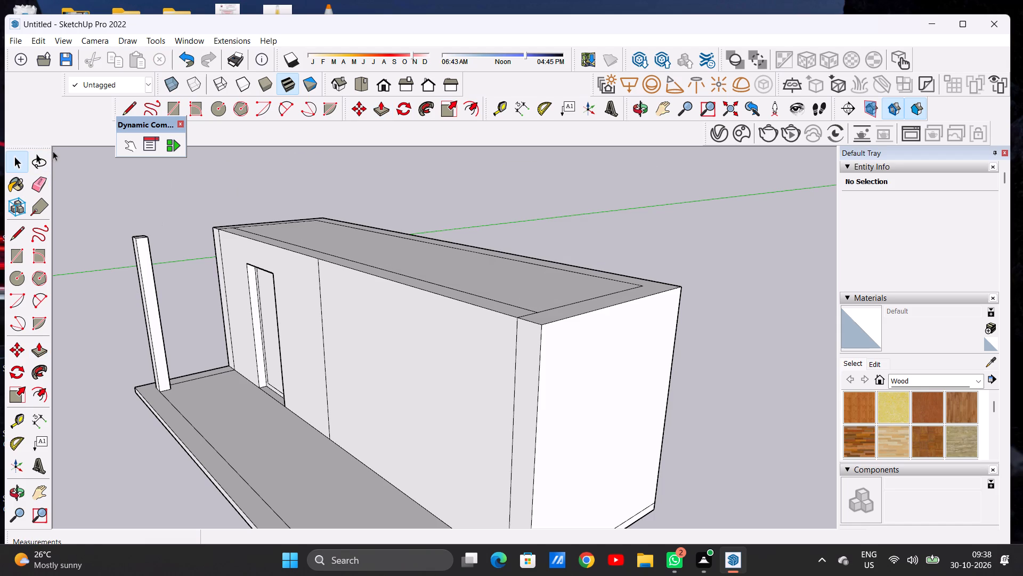
scroll(275, 247, down, 5)
middle_drag(360, 255, 336, 331)
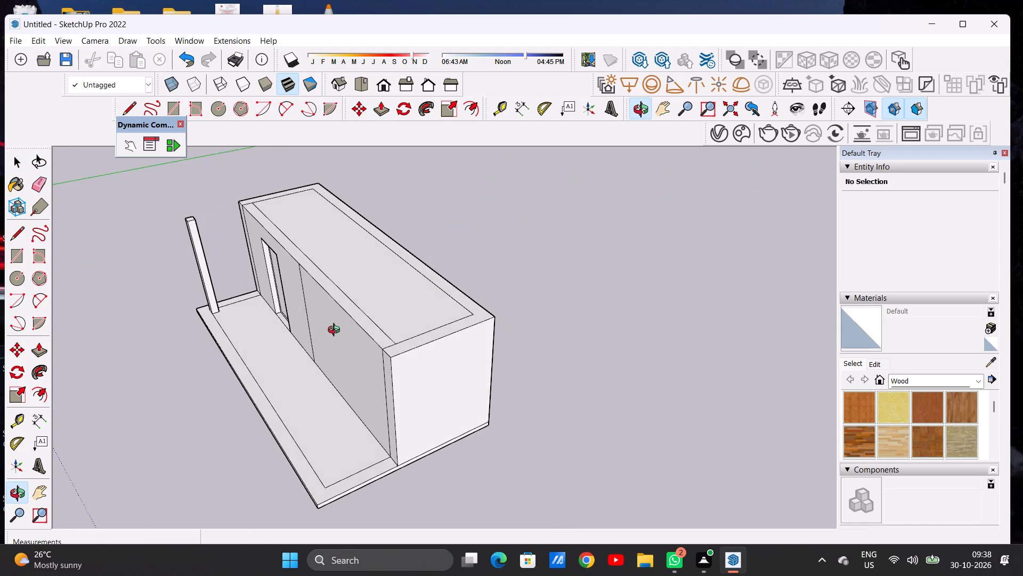
middle_drag(336, 331, 337, 325)
scroll(369, 308, up, 8)
key(p)
middle_drag(387, 335, 407, 314)
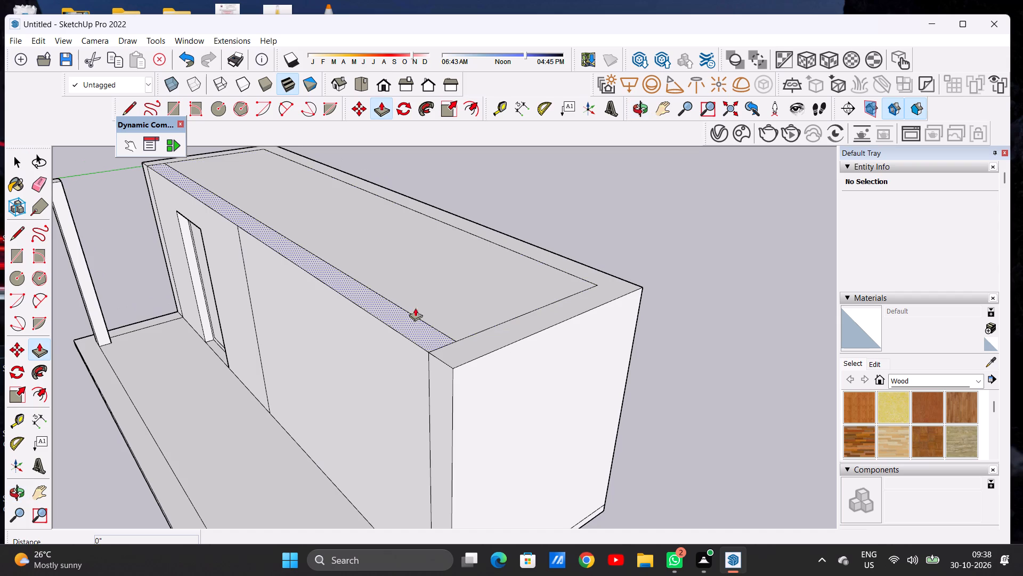
click(435, 301)
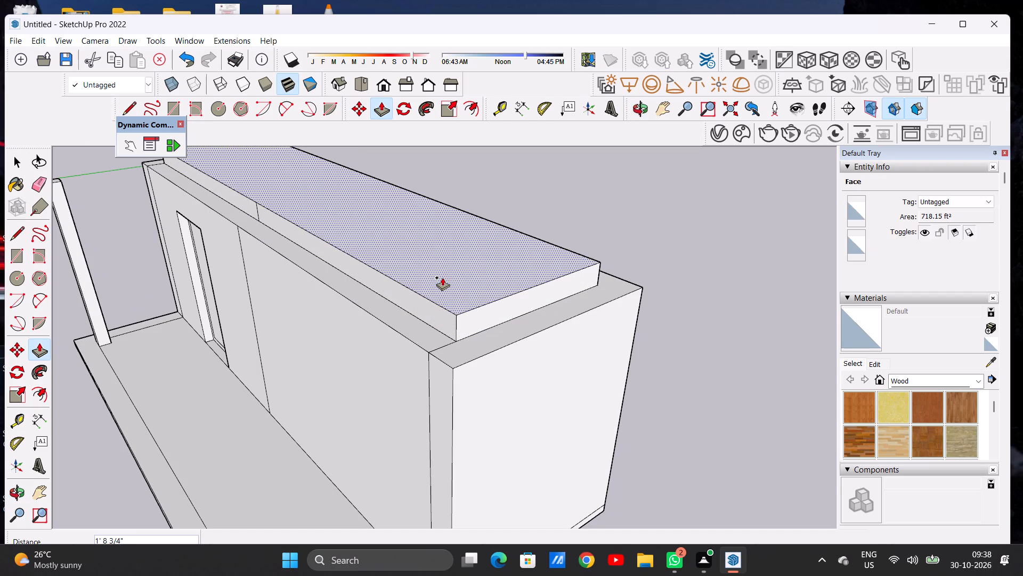
click(442, 277)
key(space)
Erase the short vertical line dividing the front side of the raised roof slab.
scroll(315, 305, down, 5)
middle_drag(296, 311, 400, 292)
scroll(322, 312, down, 3)
scroll(322, 316, up, 1)
scroll(322, 316, down, 7)
scroll(315, 283, up, 17)
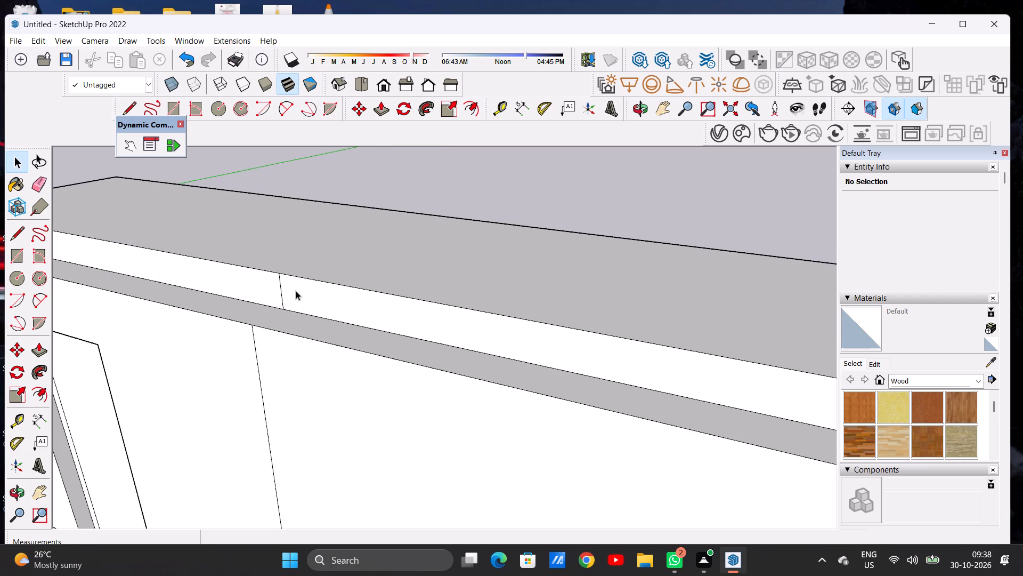
key(e)
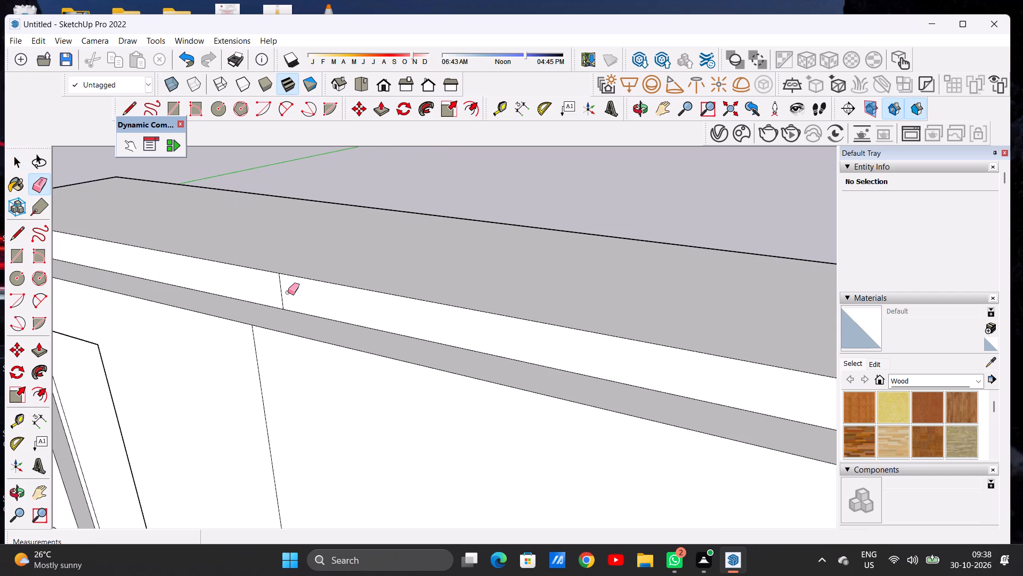
drag(280, 292, 288, 297)
key(space)
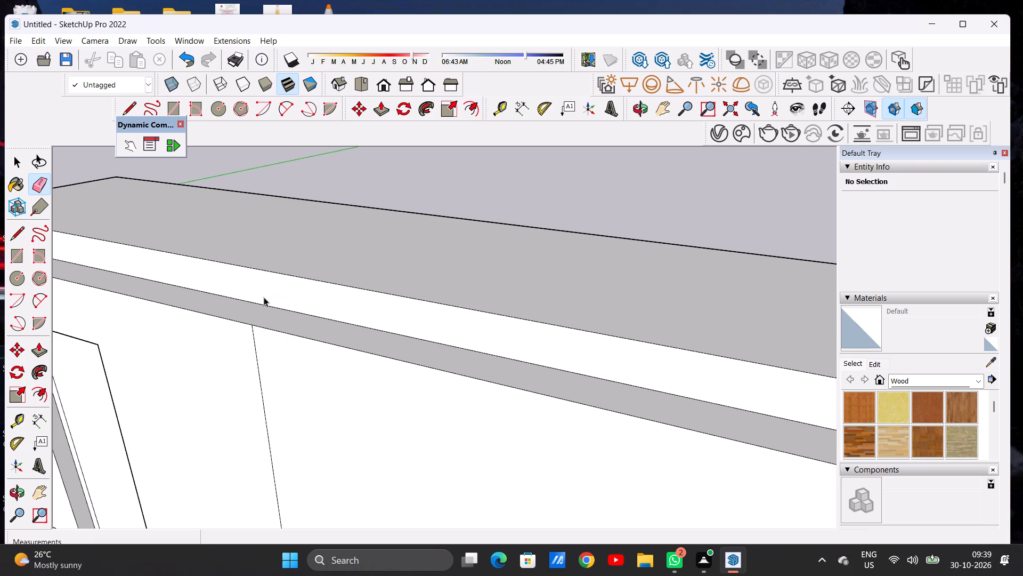
Examine the whole building and its raised roof slab from the front and from above.
scroll(244, 317, down, 12)
scroll(299, 277, down, 5)
middle_drag(281, 303, 327, 251)
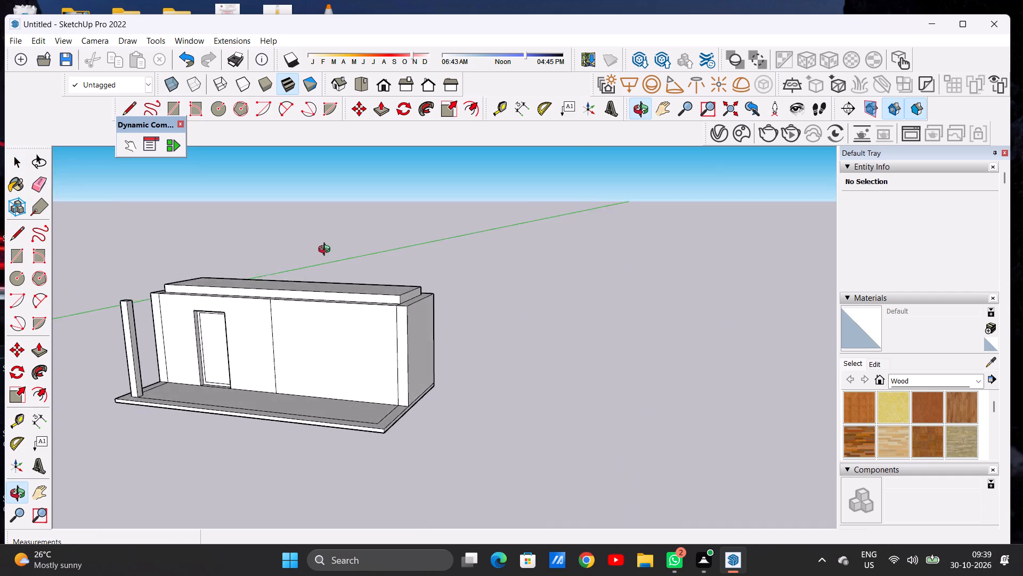
middle_drag(327, 251, 382, 345)
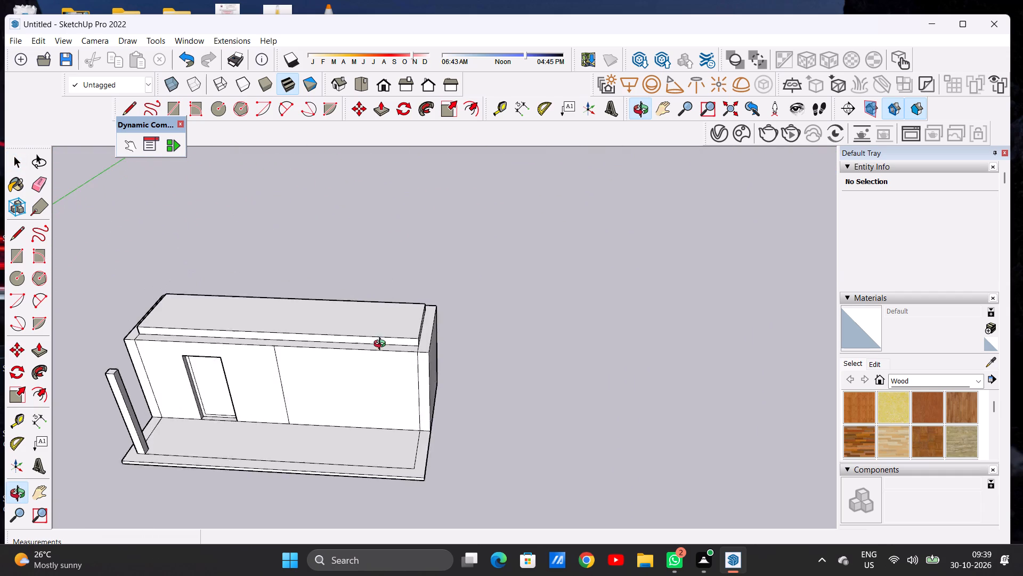
middle_drag(382, 345, 386, 343)
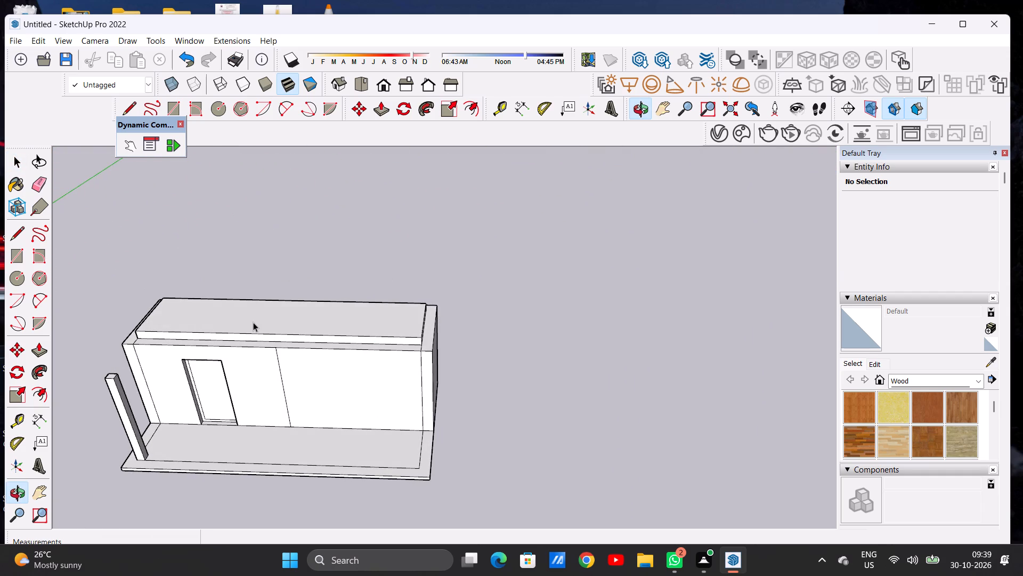
Push/Pull the front side of the raised roof slab outward about 12' 9 11/16" over the porch to the corner column's front face.
scroll(268, 346, down, 3)
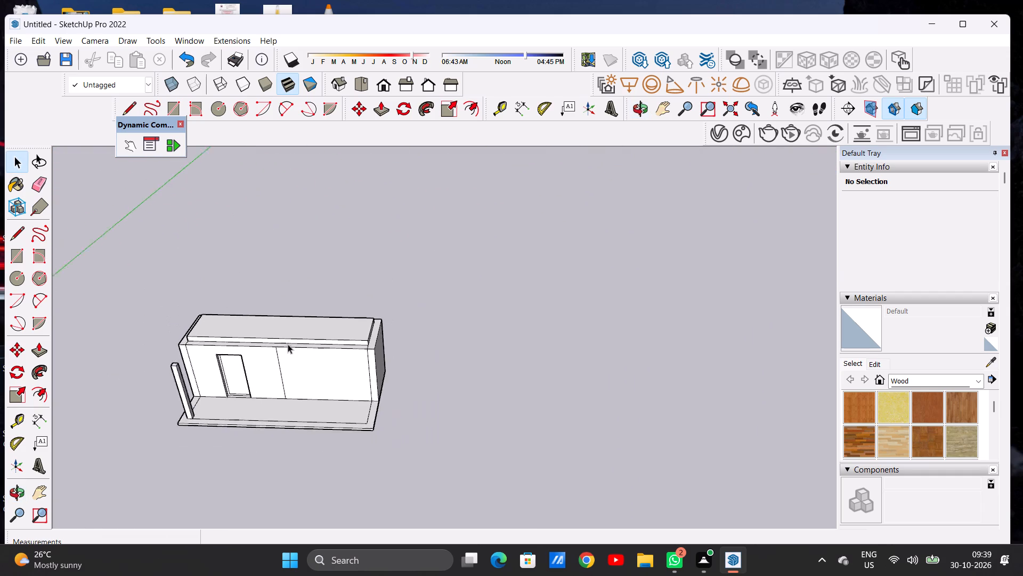
scroll(288, 344, down, 4)
middle_drag(208, 358, 400, 331)
scroll(312, 334, down, 9)
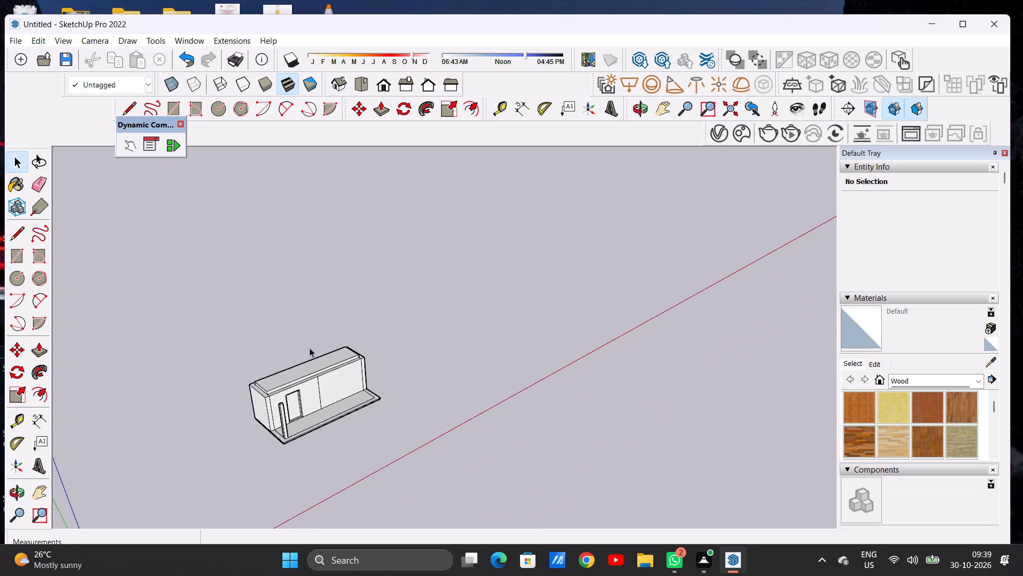
middle_drag(333, 404, 389, 406)
scroll(310, 414, up, 13)
scroll(289, 378, down, 2)
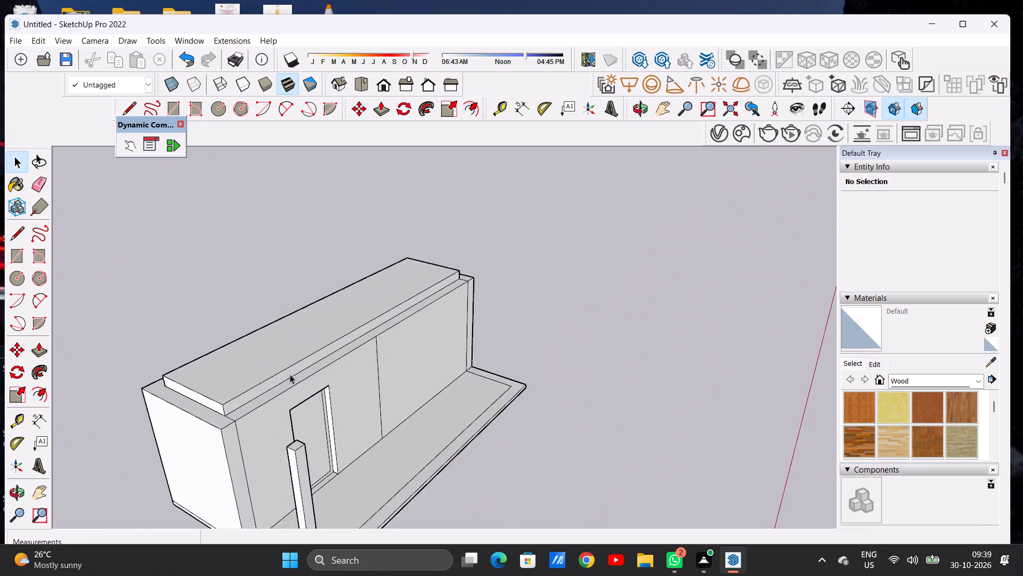
scroll(290, 374, down, 12)
middle_drag(296, 382, 307, 406)
scroll(305, 407, down, 1)
scroll(267, 382, up, 1)
scroll(267, 382, down, 1)
scroll(267, 382, up, 11)
scroll(287, 404, down, 1)
scroll(286, 404, up, 3)
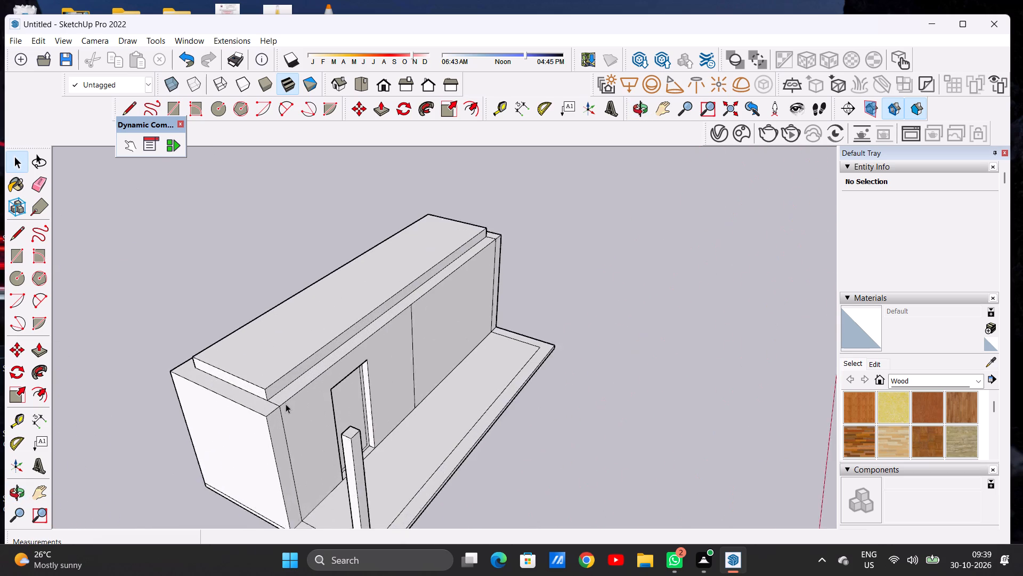
scroll(286, 404, up, 4)
key(p)
scroll(269, 395, up, 5)
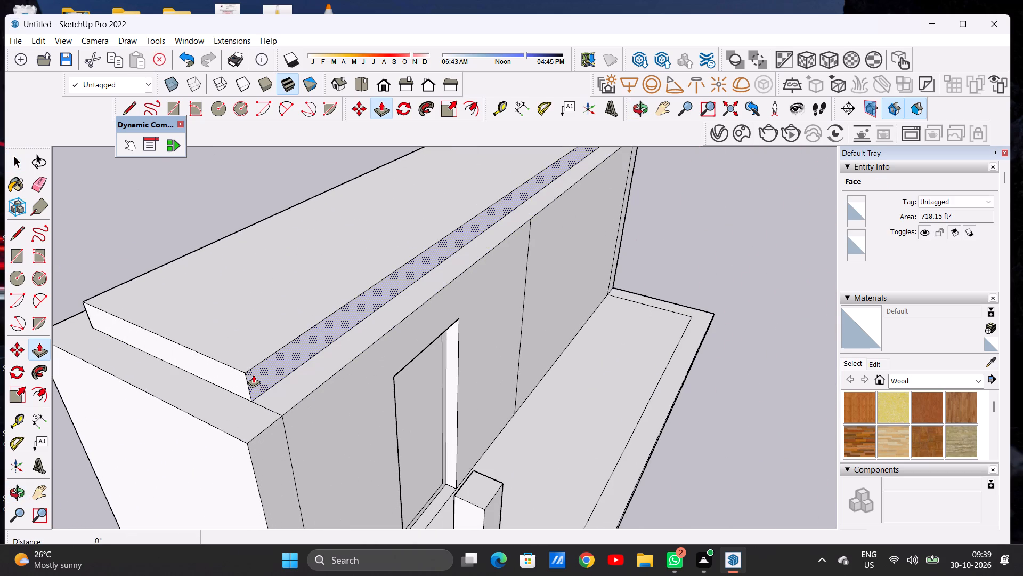
click(253, 374)
scroll(329, 378, down, 14)
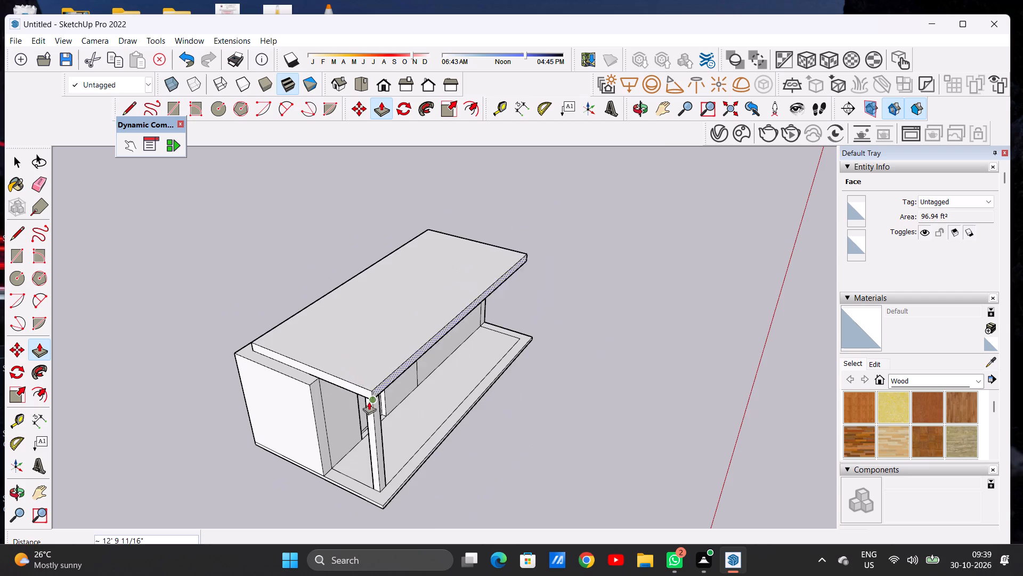
scroll(360, 405, up, 12)
click(404, 381)
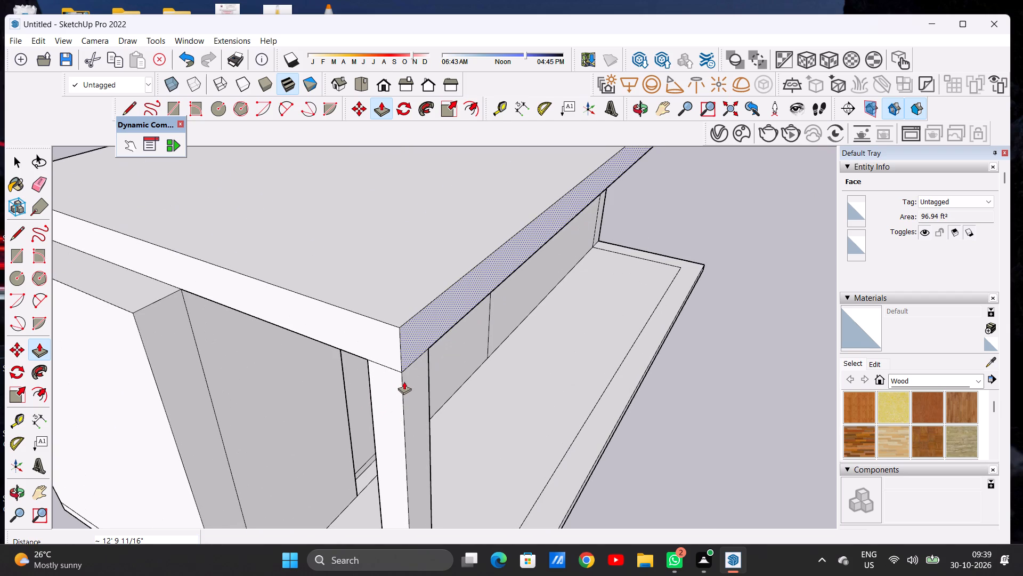
key(space)
Push/Pull the roof slab's front side slightly further outward so it overhangs the corner column.
scroll(405, 365, down, 8)
middle_drag(427, 378, 329, 366)
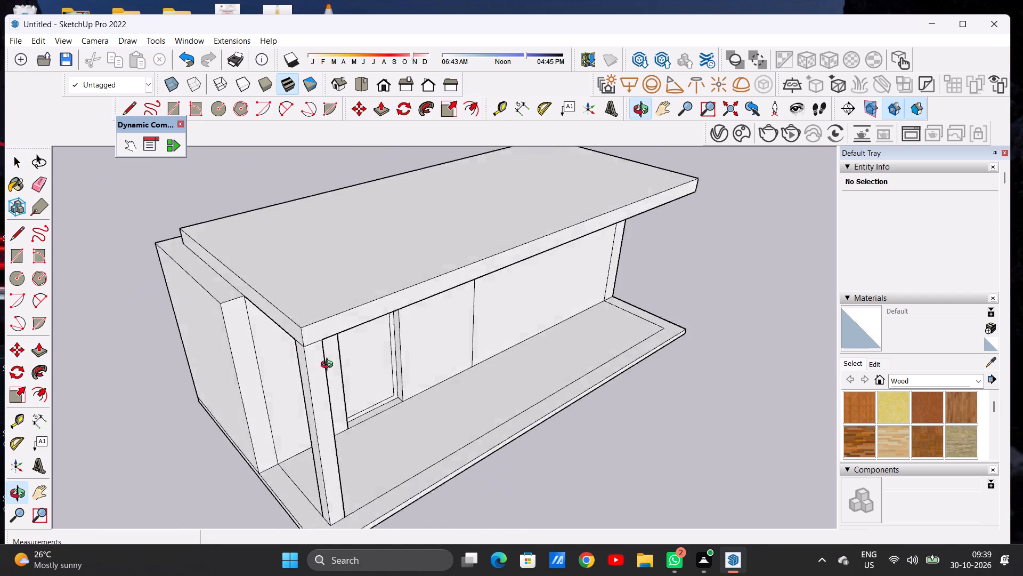
middle_drag(329, 366, 185, 329)
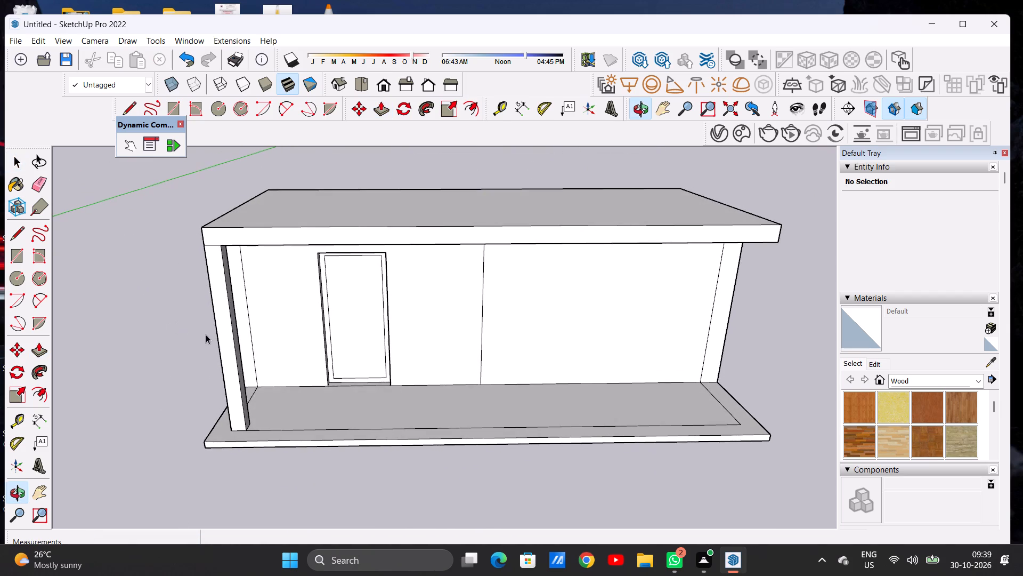
scroll(241, 362, down, 8)
middle_drag(267, 392, 290, 329)
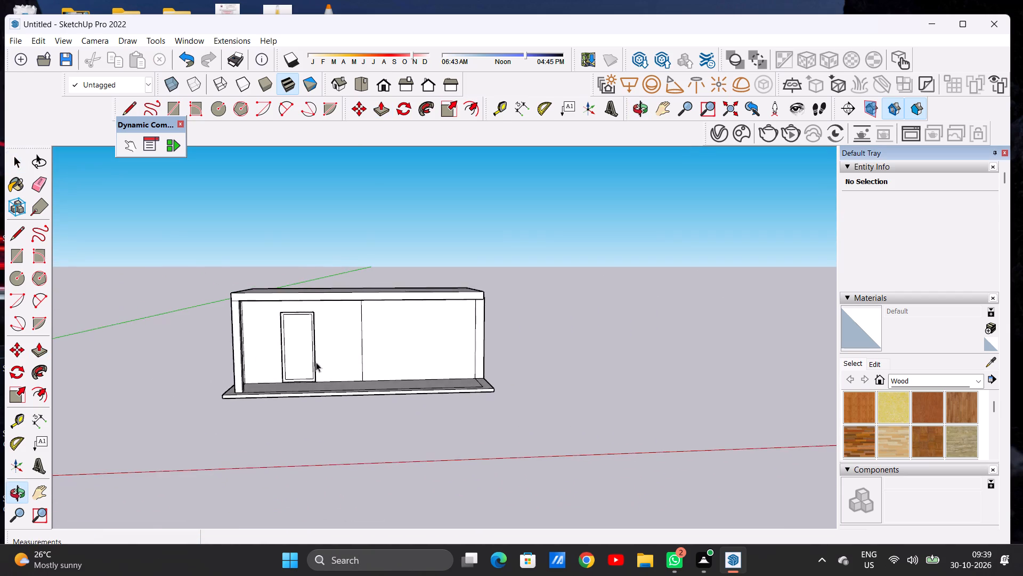
scroll(323, 370, down, 4)
middle_drag(259, 371, 446, 437)
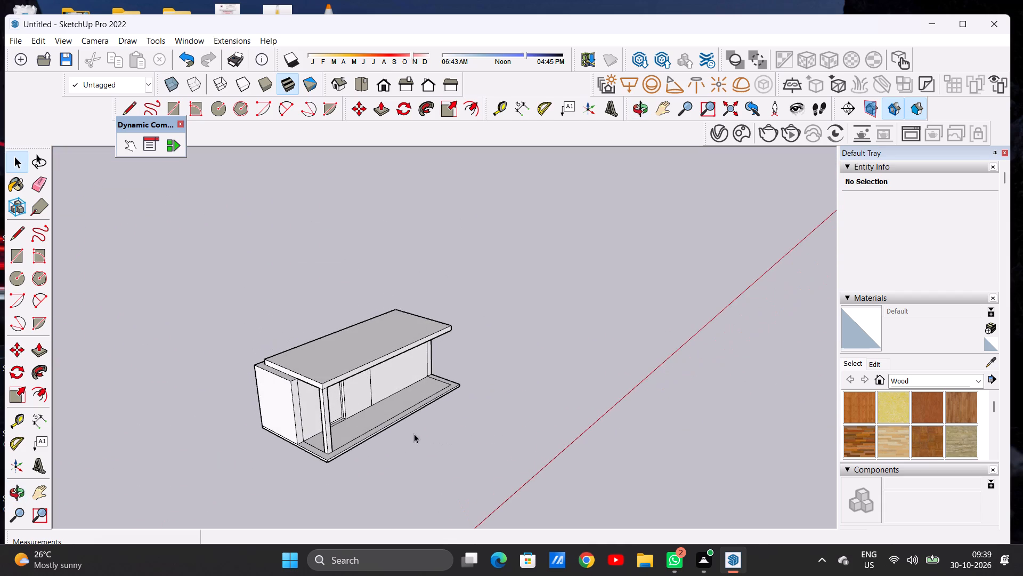
scroll(336, 384, up, 4)
scroll(322, 369, down, 4)
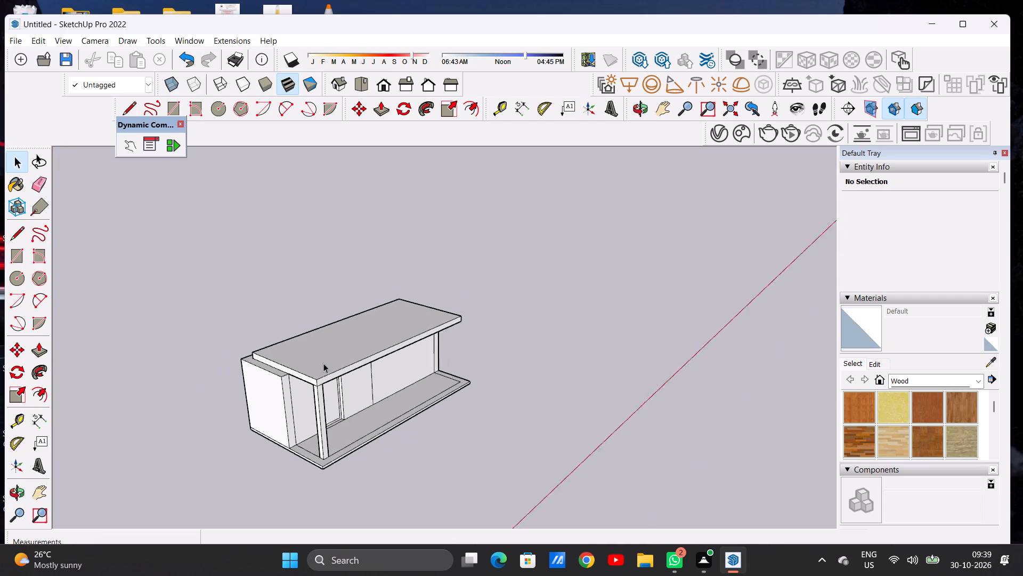
scroll(323, 363, down, 4)
middle_drag(322, 373, 332, 414)
scroll(320, 390, up, 18)
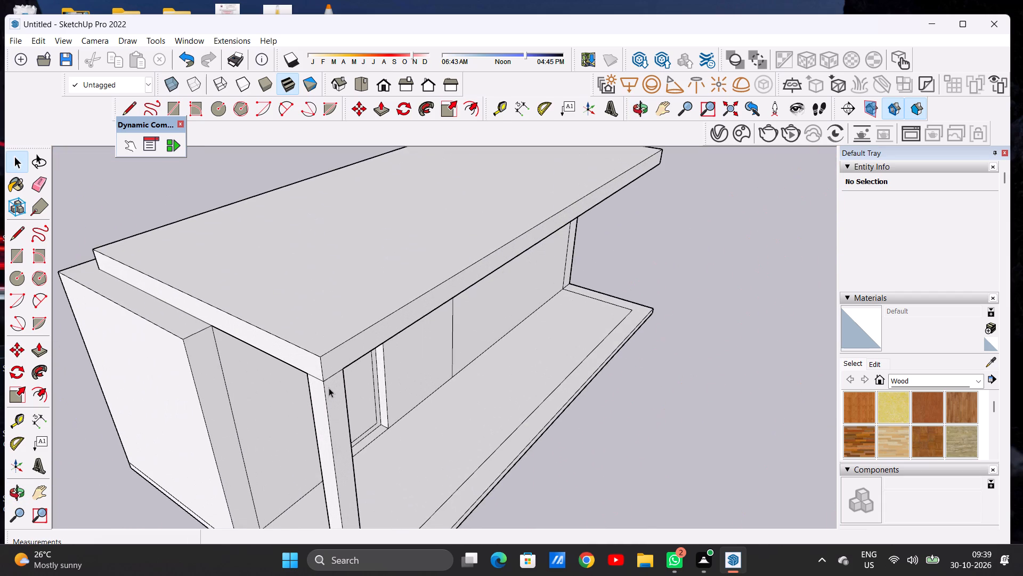
key(p)
click(330, 360)
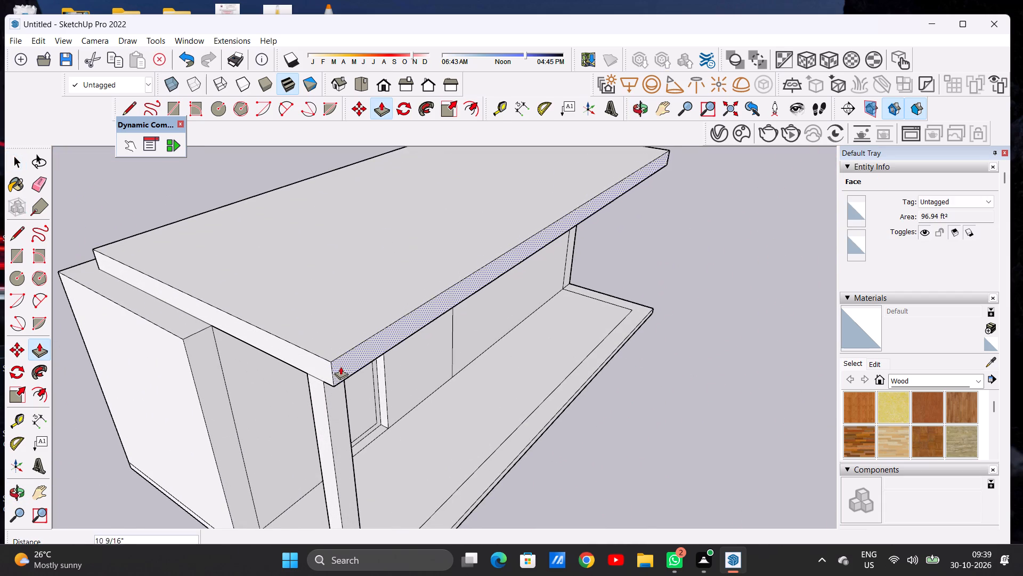
click(351, 370)
key(space)
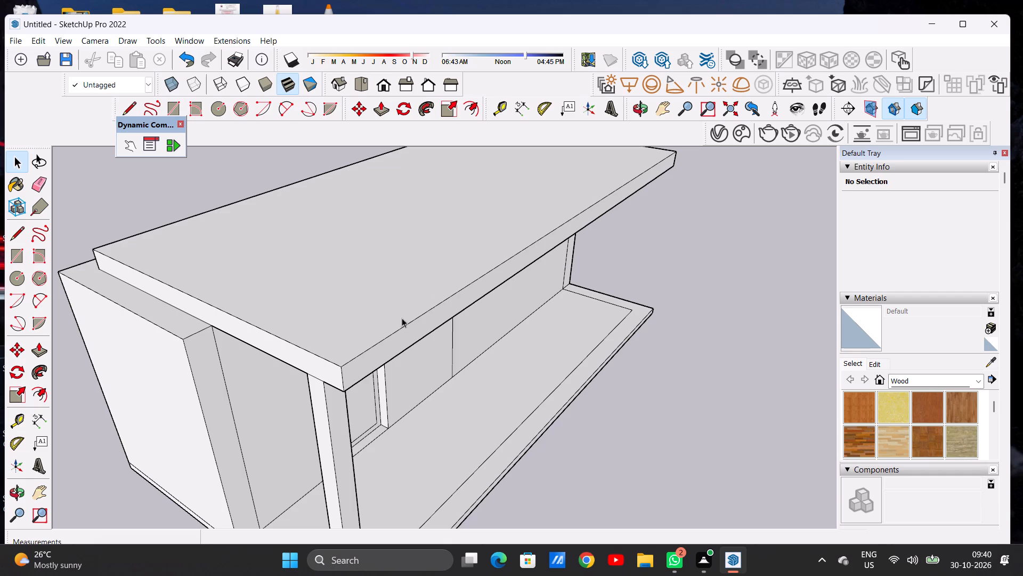
Push/Pull the roof slab's end side nearest the column outward to the end wall's outer face.
scroll(303, 336, down, 19)
scroll(302, 336, up, 14)
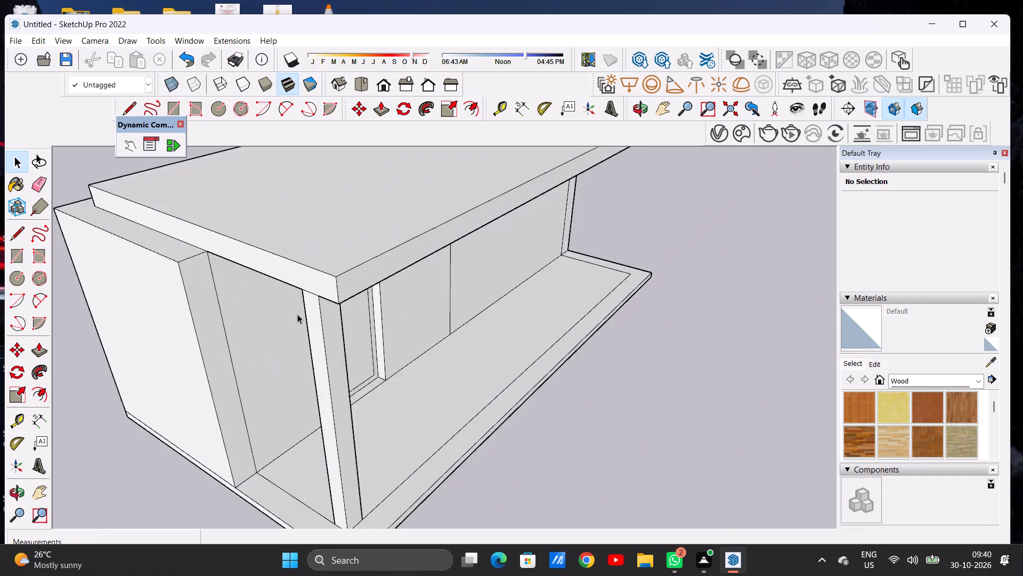
scroll(297, 314, up, 1)
middle_drag(300, 313, 308, 358)
scroll(314, 334, down, 1)
scroll(314, 334, up, 2)
scroll(314, 334, down, 4)
middle_drag(282, 358, 252, 346)
key(p)
scroll(283, 315, down, 8)
scroll(253, 286, up, 4)
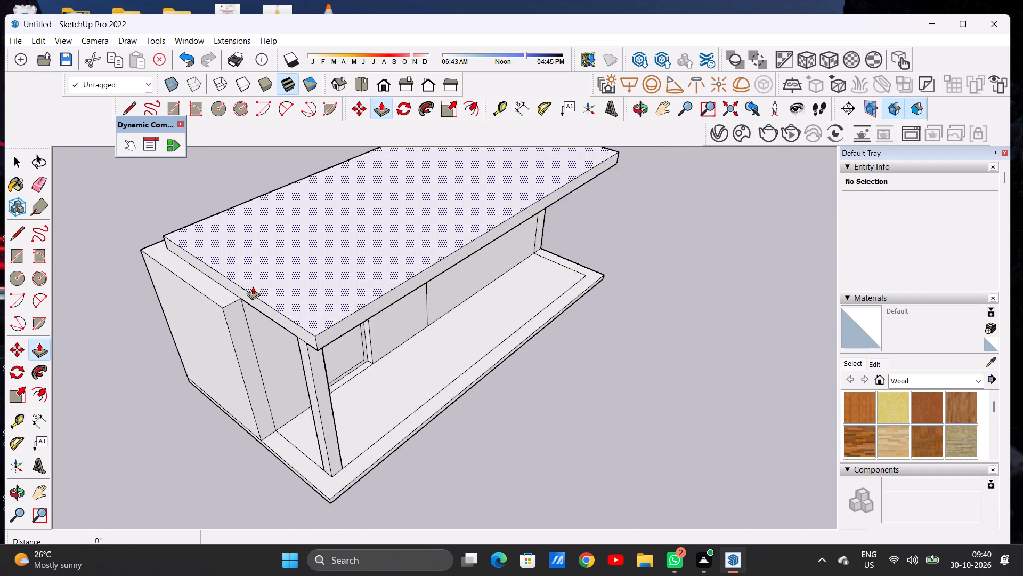
scroll(253, 286, up, 10)
click(250, 306)
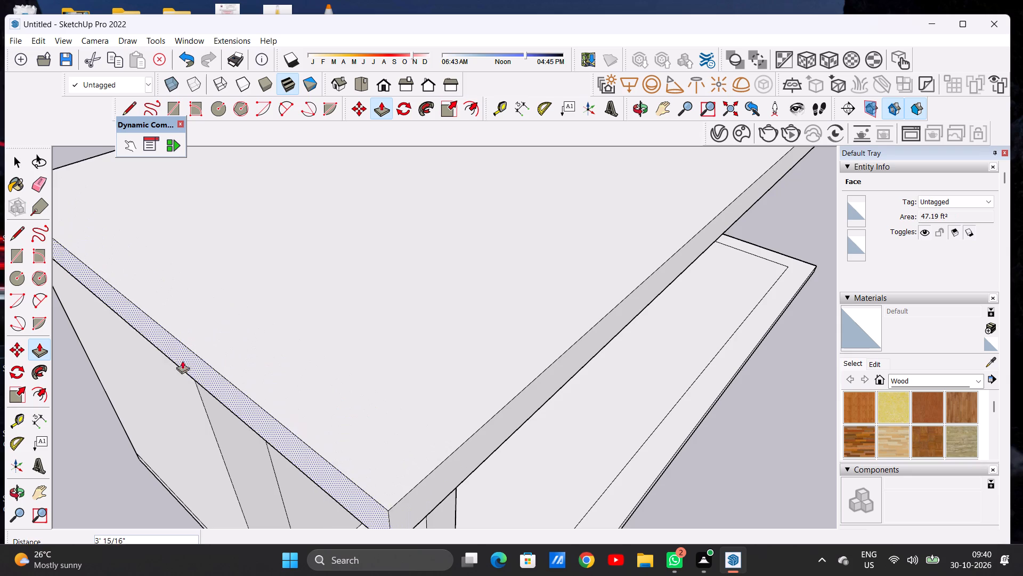
click(205, 430)
key(space)
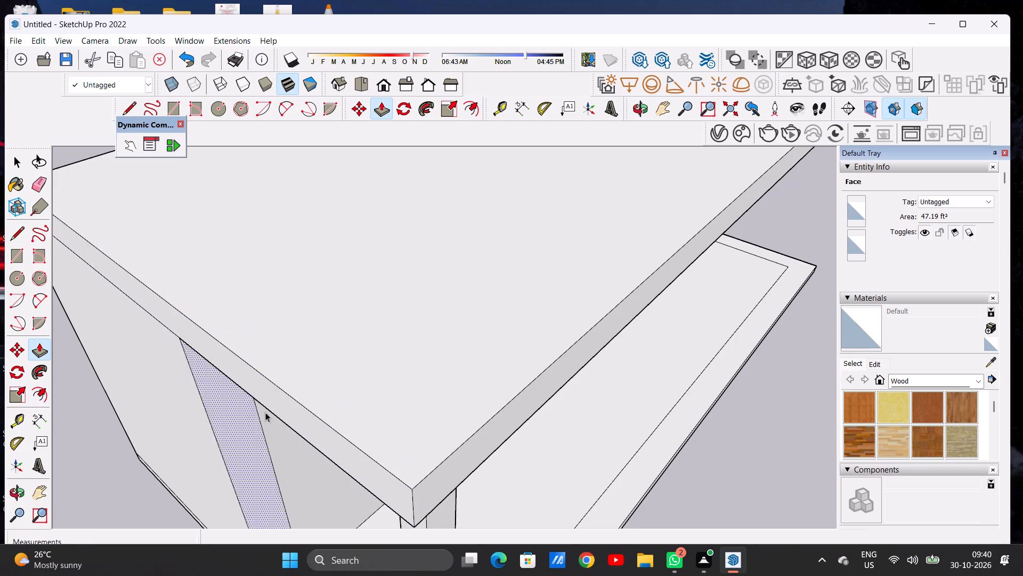
Examine the opposite end of the building where the roof slab meets the other end wall.
scroll(316, 394, down, 2)
scroll(316, 395, up, 1)
scroll(316, 395, down, 19)
middle_drag(340, 404, 104, 318)
scroll(277, 390, down, 4)
middle_drag(466, 375, 322, 387)
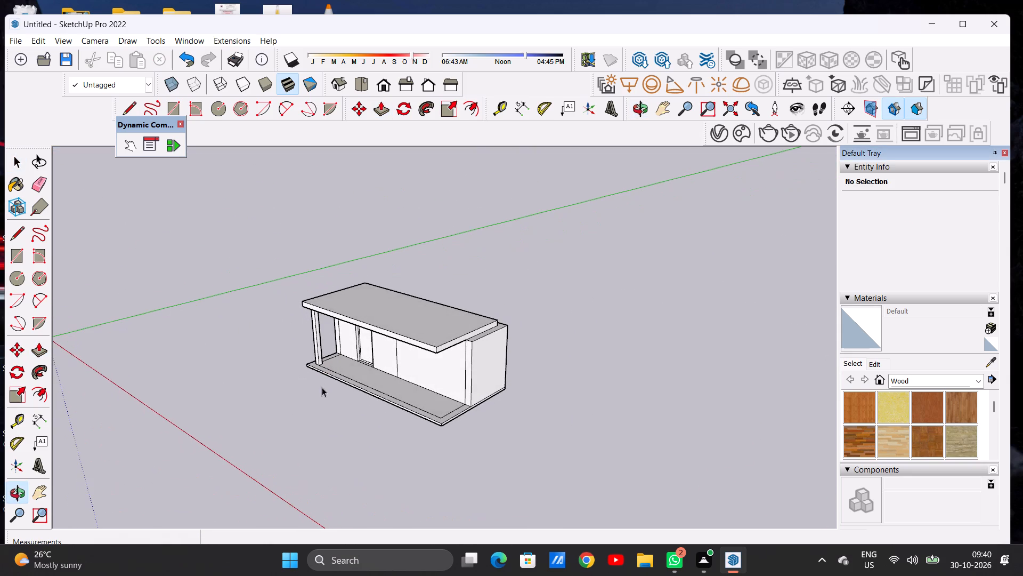
scroll(369, 439, down, 4)
scroll(418, 403, up, 13)
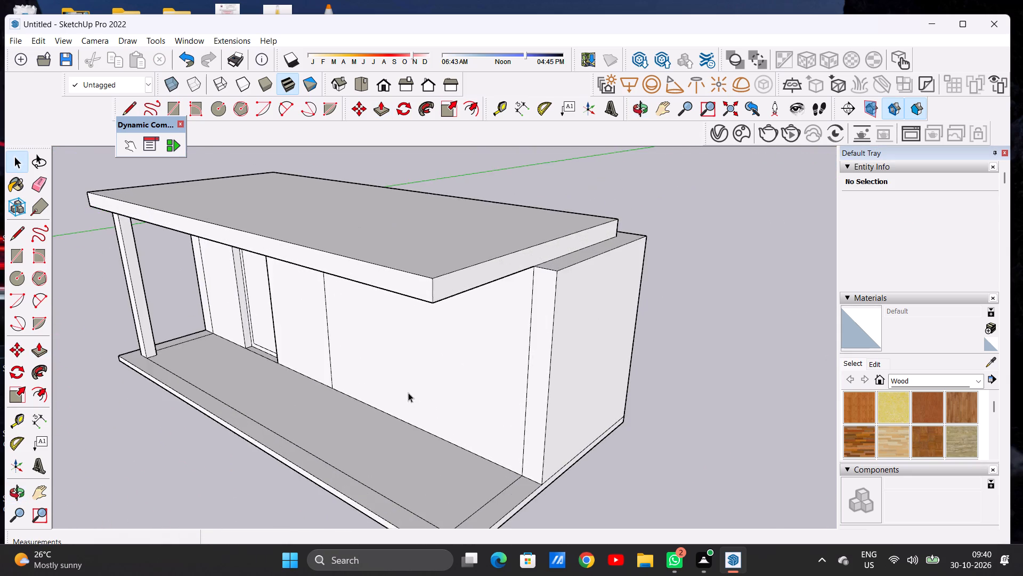
middle_drag(396, 387, 432, 445)
scroll(466, 373, down, 6)
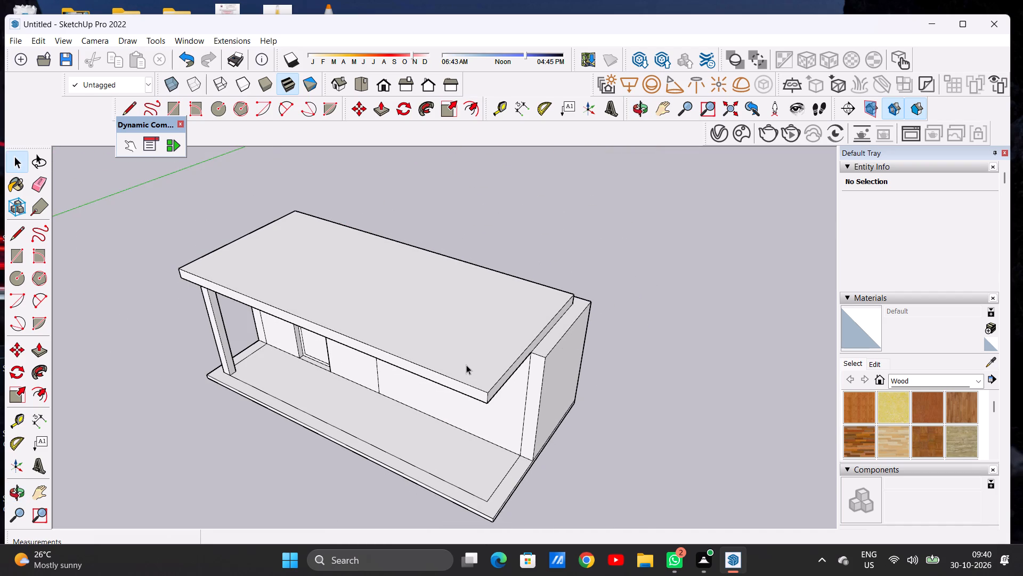
scroll(467, 364, down, 3)
middle_drag(484, 366, 487, 371)
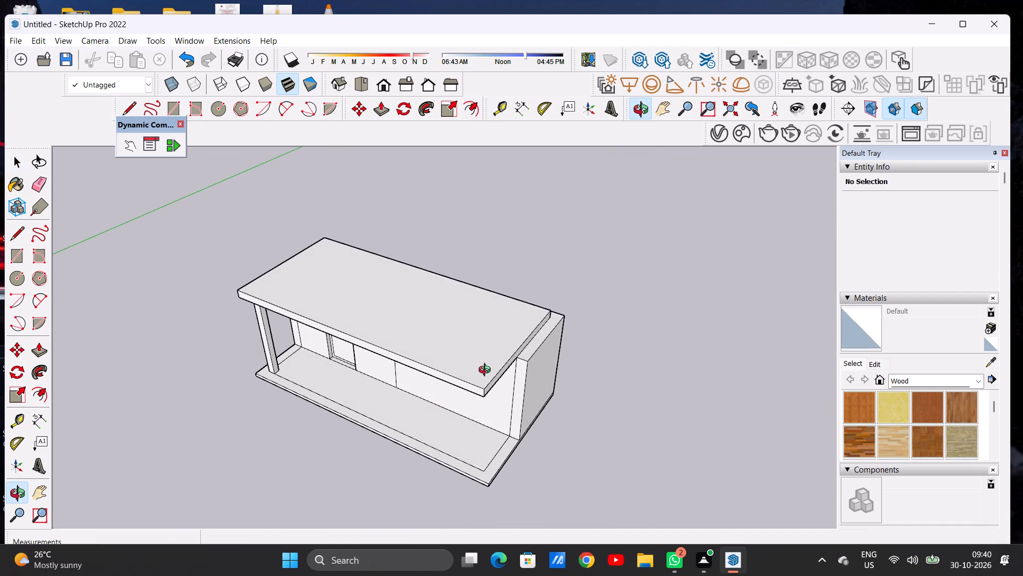
middle_drag(487, 371, 483, 377)
scroll(486, 399, up, 6)
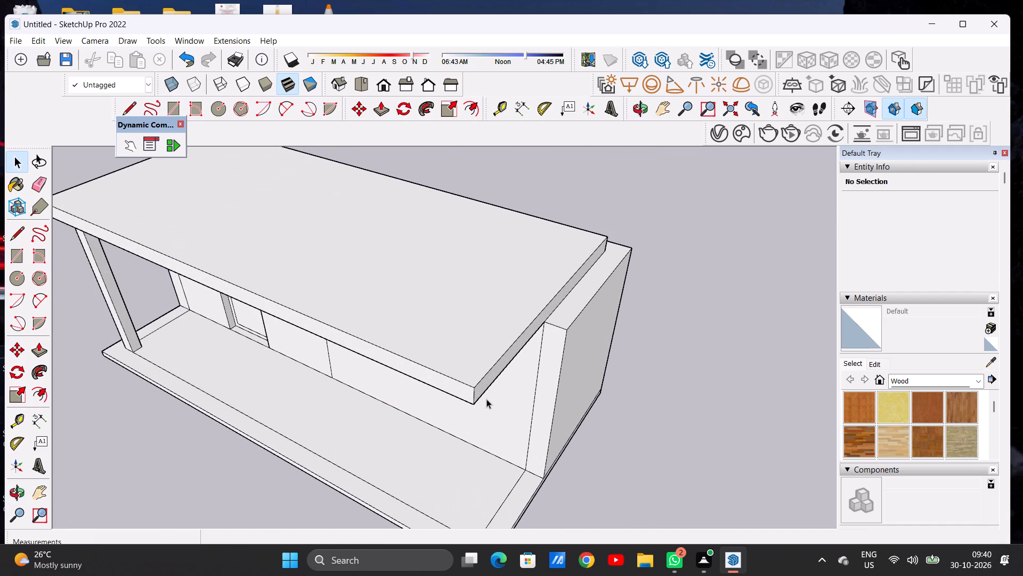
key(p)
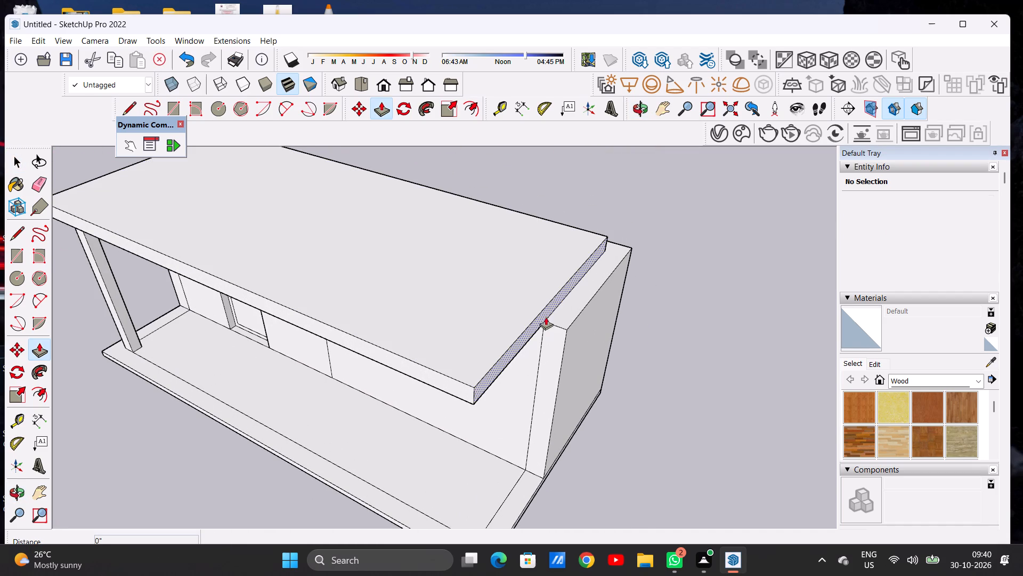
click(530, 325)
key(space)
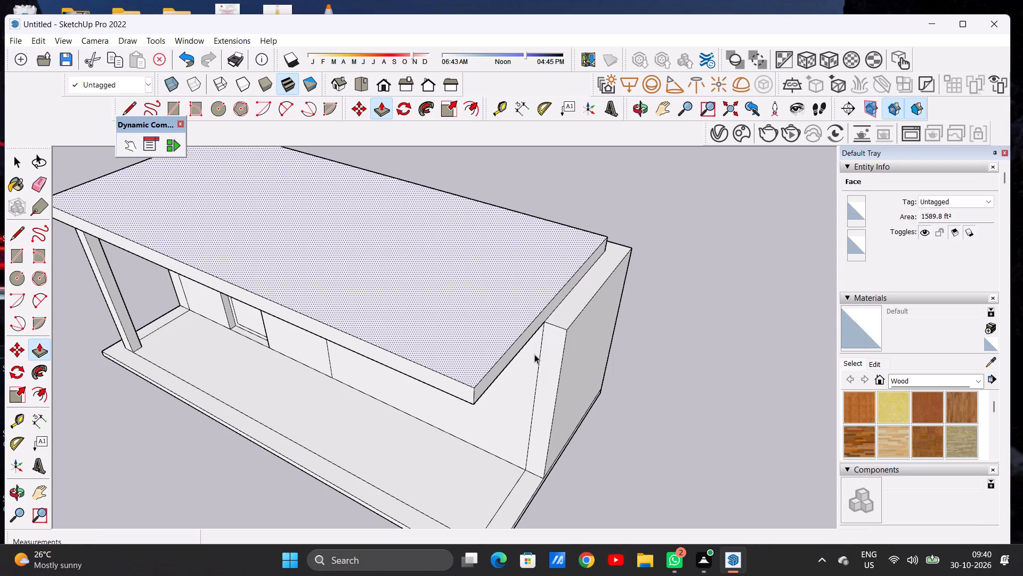
Push/Pull the roof slab's end side farthest from the column outward about 2' 2 5/16" to that end wall's outer face.
middle_drag(533, 356, 530, 297)
key(p)
scroll(532, 270, up, 9)
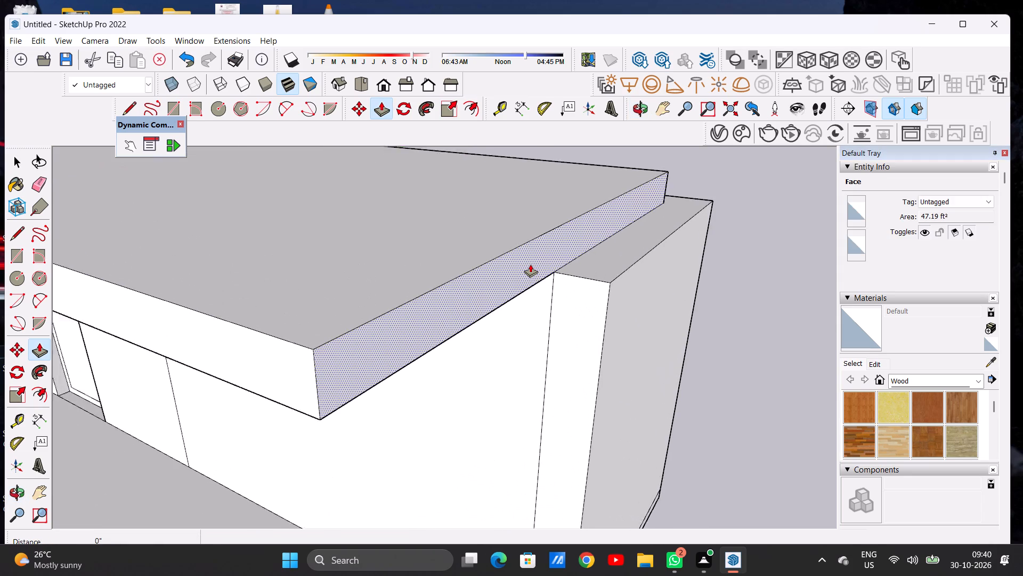
scroll(530, 264, up, 2)
click(530, 264)
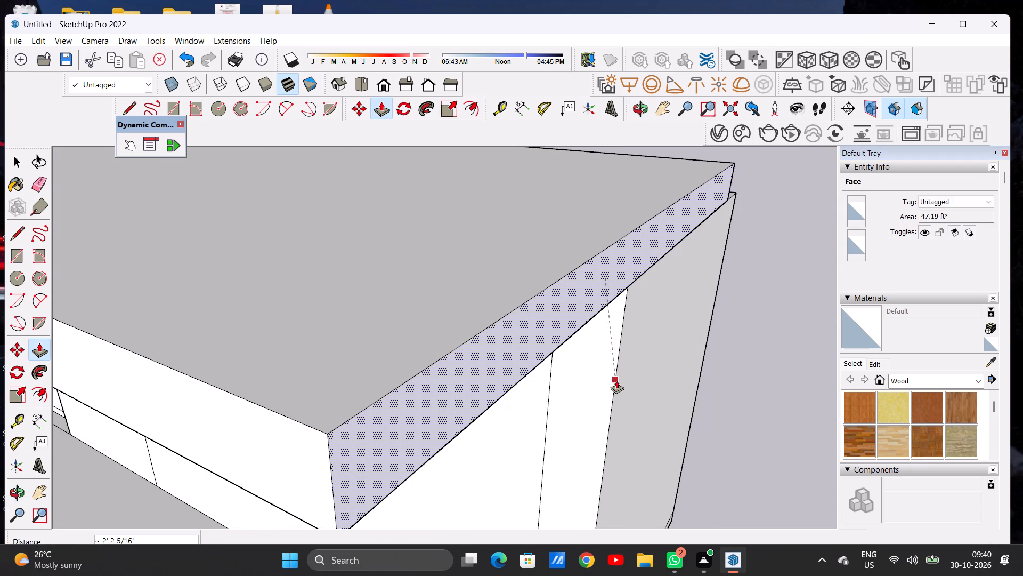
click(616, 380)
key(space)
Examine the whole building and its extended roof slab from the front.
scroll(573, 378, down, 9)
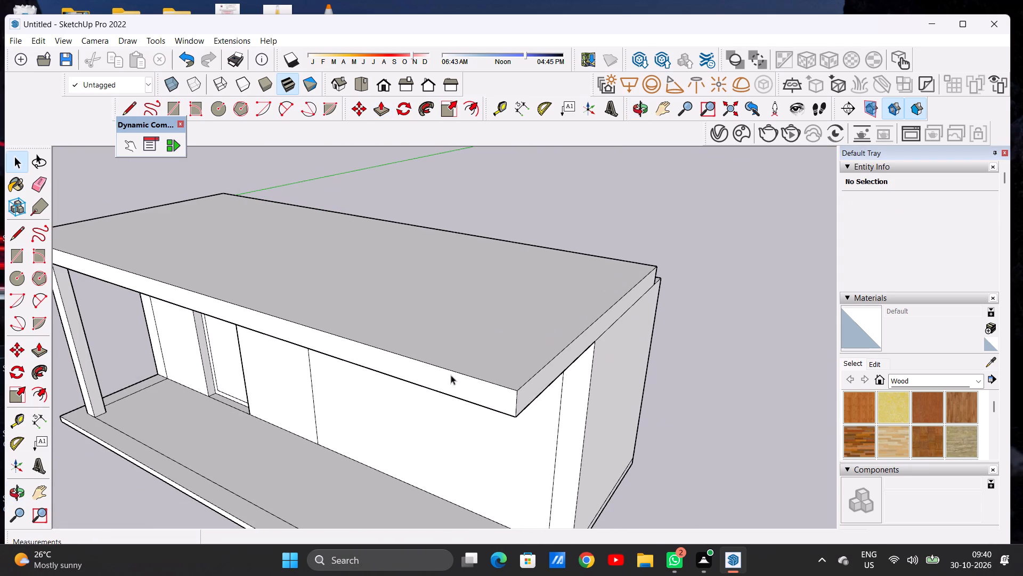
middle_drag(456, 374, 545, 350)
scroll(538, 362, down, 1)
scroll(538, 362, up, 1)
scroll(538, 362, down, 16)
middle_drag(406, 388, 441, 357)
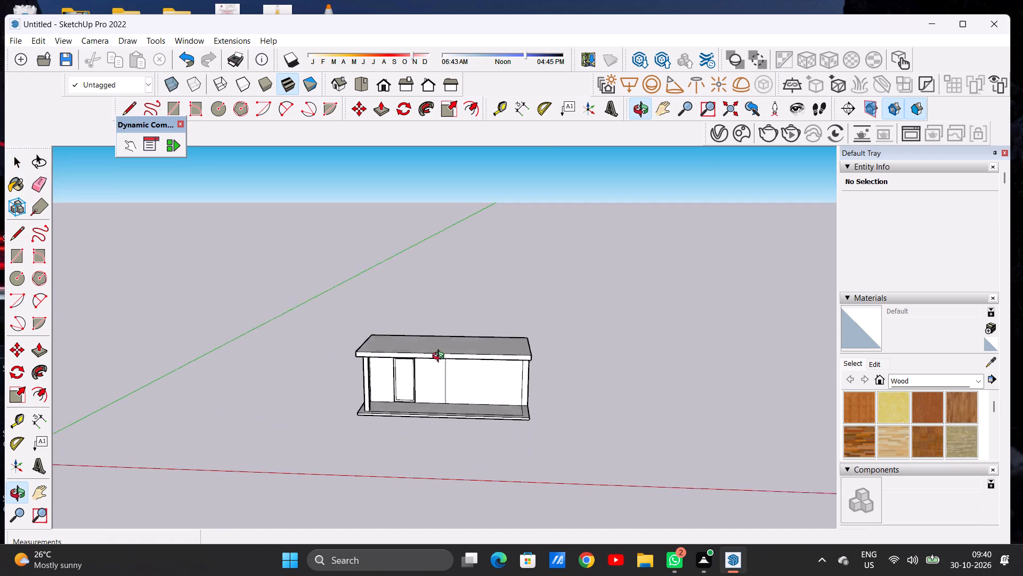
middle_drag(441, 357, 463, 342)
scroll(372, 397, down, 5)
scroll(415, 396, up, 3)
scroll(419, 396, down, 1)
scroll(419, 396, up, 2)
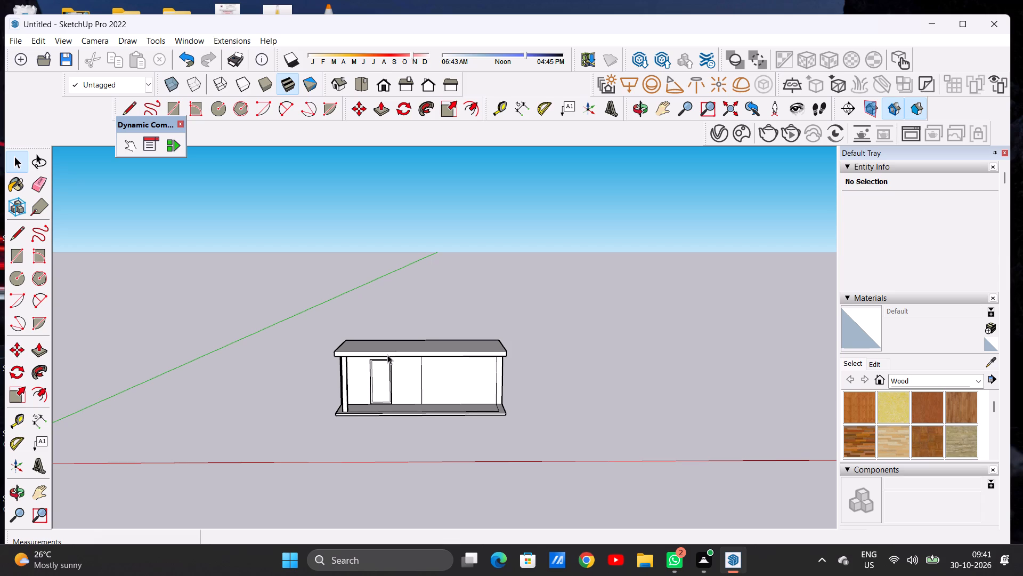
scroll(334, 379, down, 7)
scroll(370, 382, up, 14)
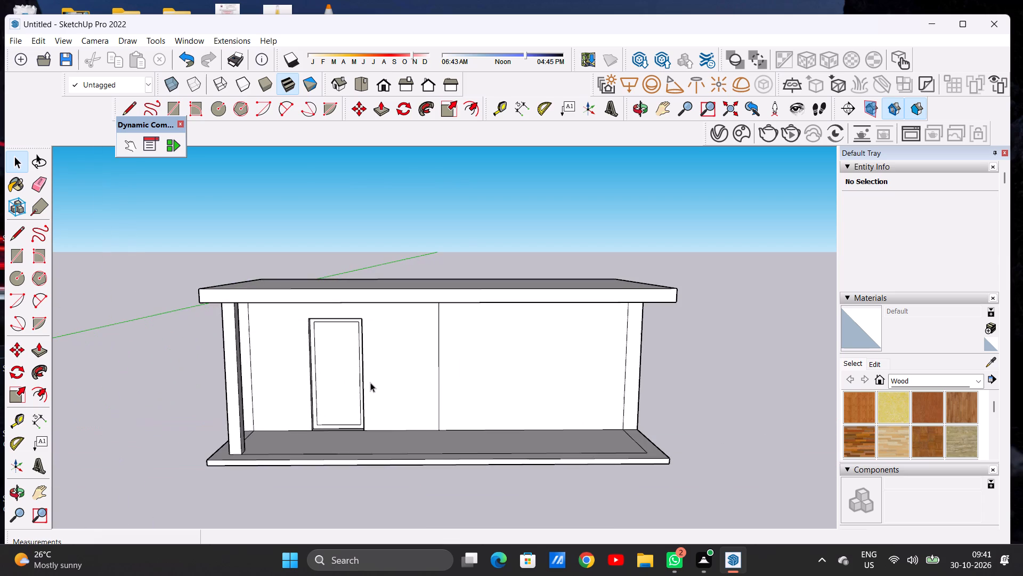
Erase the short line dividing the underside of the roof slab's front overhang above the porch.
middle_drag(362, 380, 247, 325)
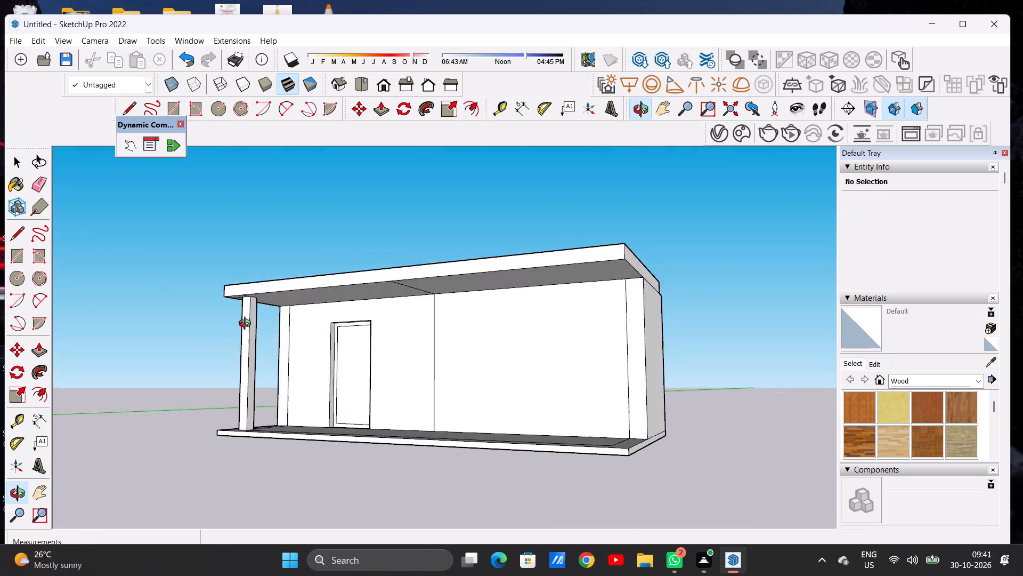
middle_drag(247, 325, 352, 298)
scroll(444, 279, up, 6)
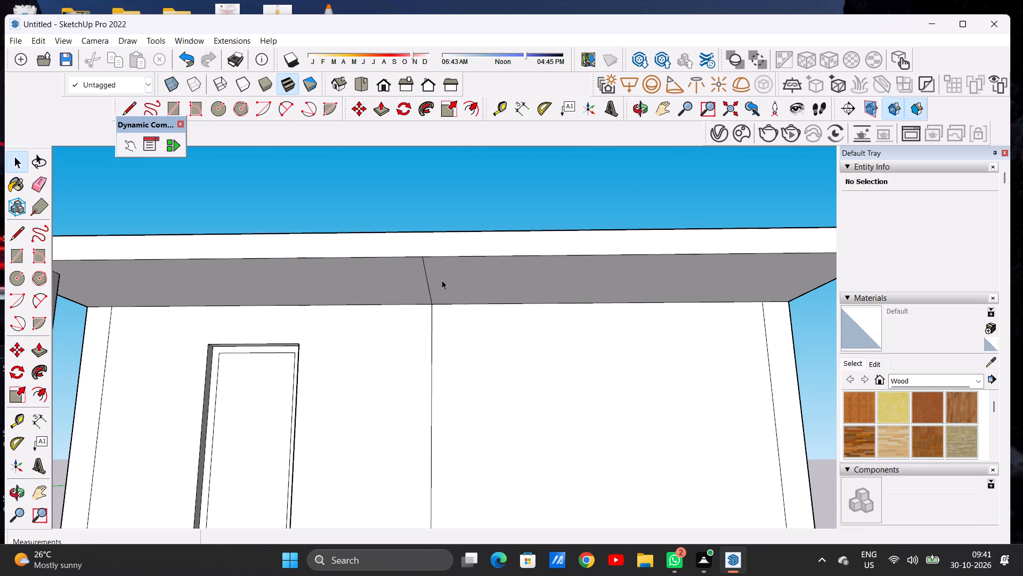
key(e)
drag(434, 279, 408, 285)
key(space)
scroll(413, 332, down, 15)
middle_drag(412, 372, 413, 492)
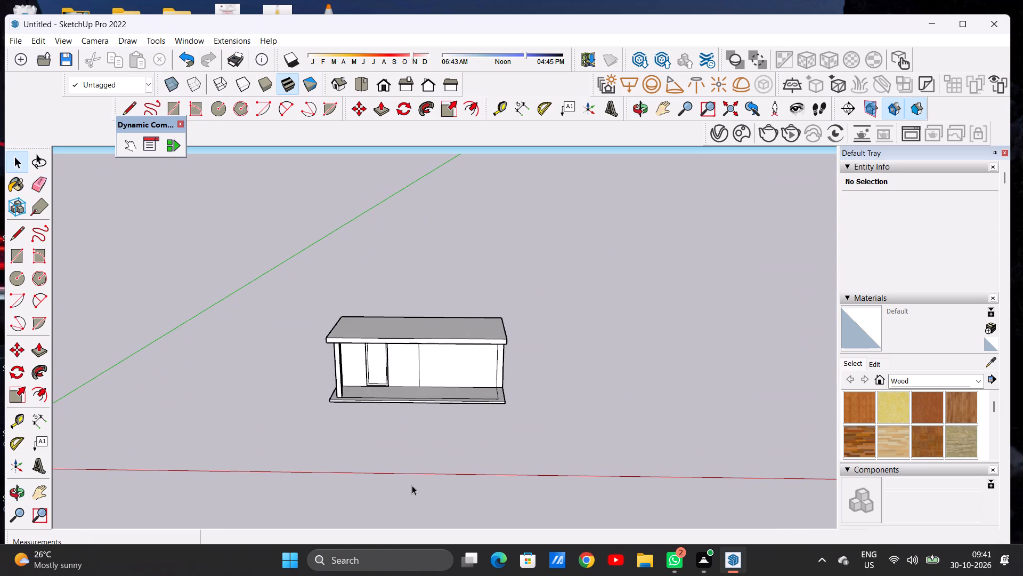
Examine the building's front elevation, roof slab and porch floor from the front and from above.
scroll(403, 435, up, 13)
middle_drag(410, 424, 425, 387)
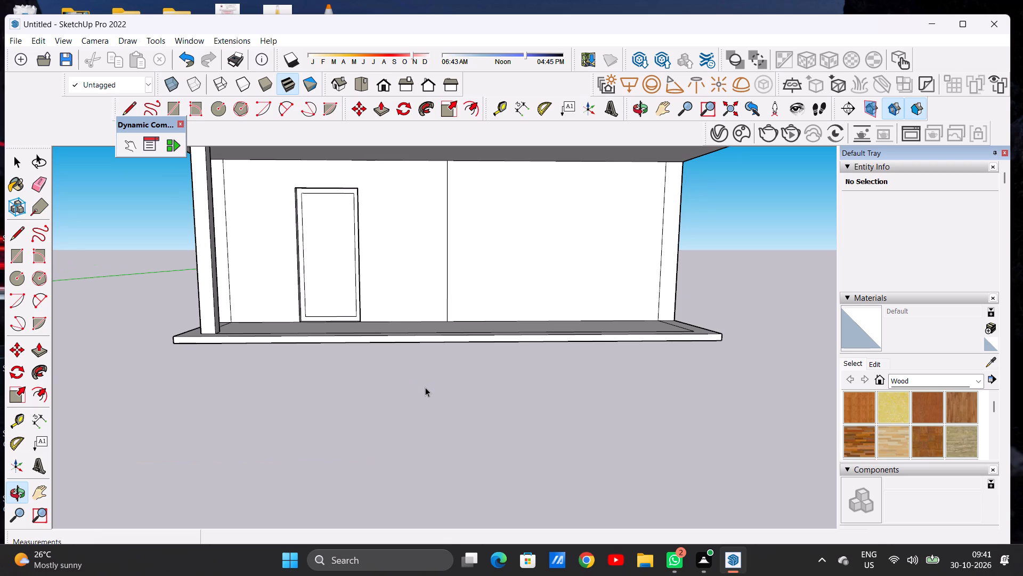
scroll(383, 387, down, 5)
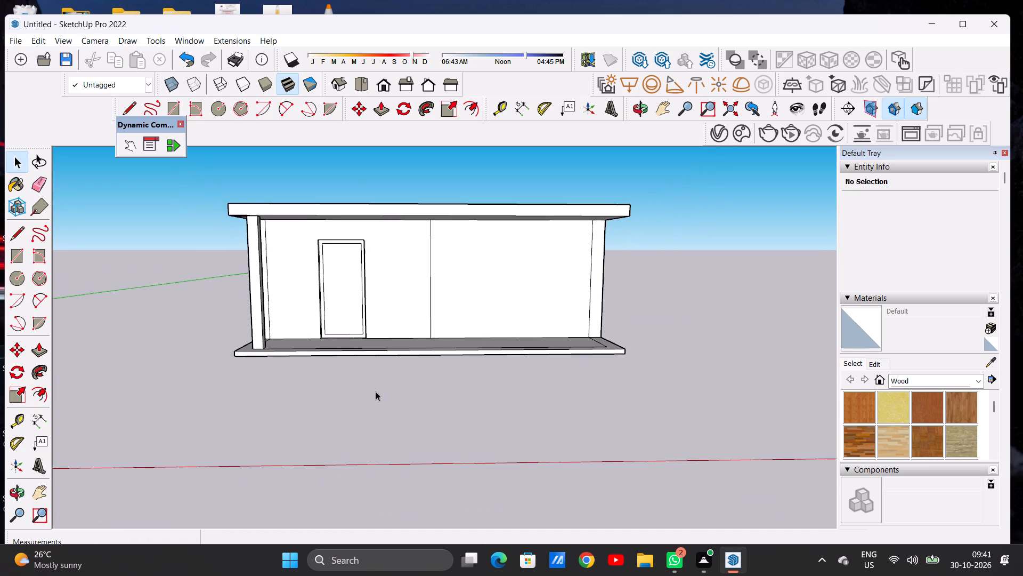
scroll(337, 412, down, 11)
middle_drag(350, 389, 366, 374)
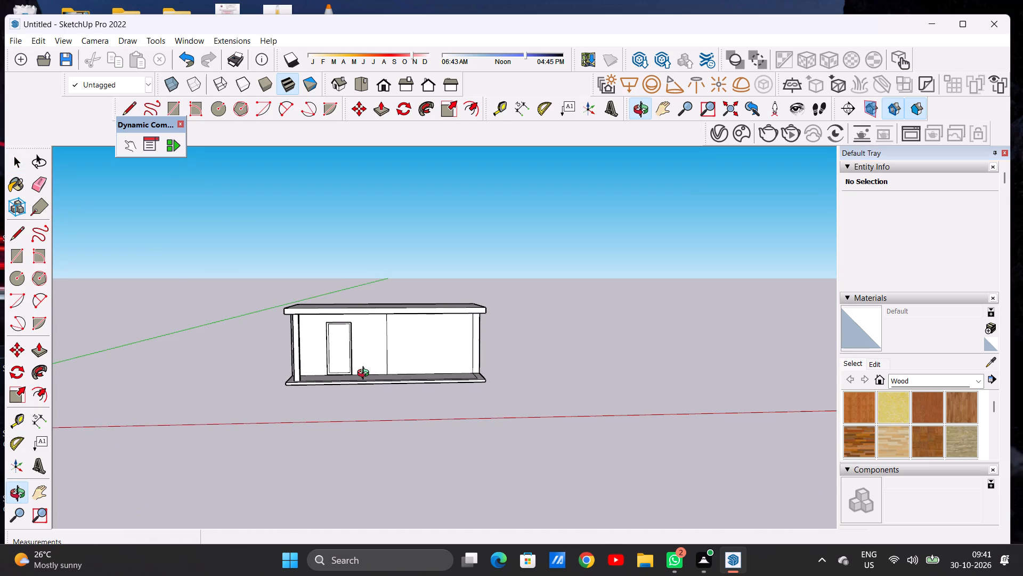
middle_drag(366, 374, 371, 370)
scroll(373, 346, up, 6)
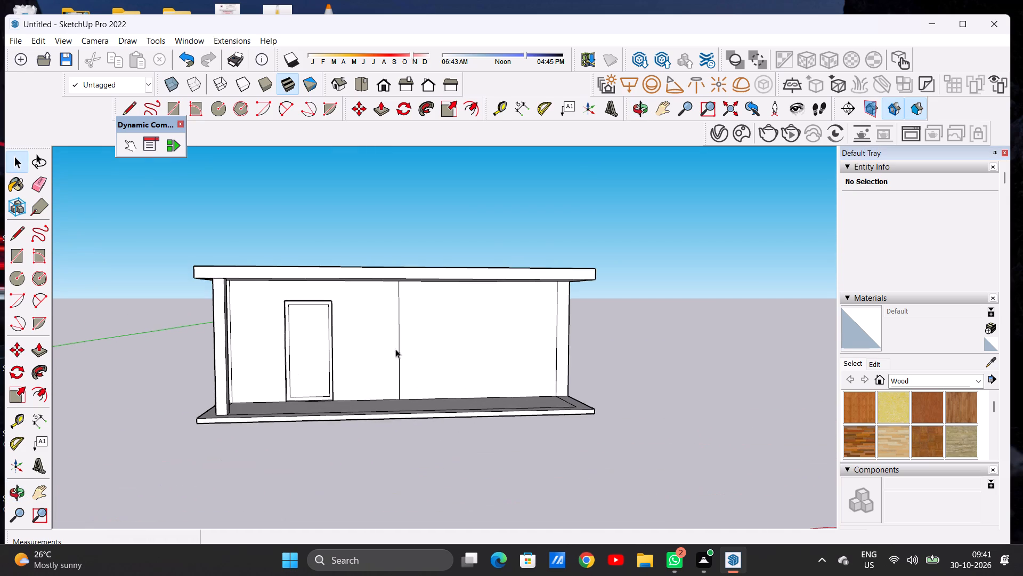
scroll(429, 347, up, 3)
scroll(408, 362, down, 4)
middle_drag(395, 369, 386, 425)
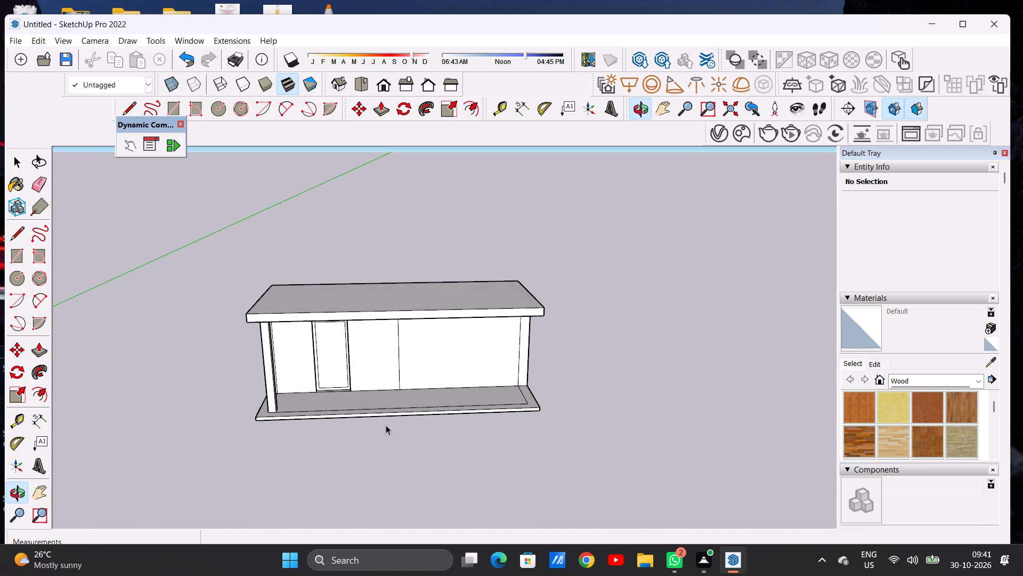
scroll(379, 388, down, 4)
middle_drag(416, 402, 407, 480)
scroll(442, 410, up, 4)
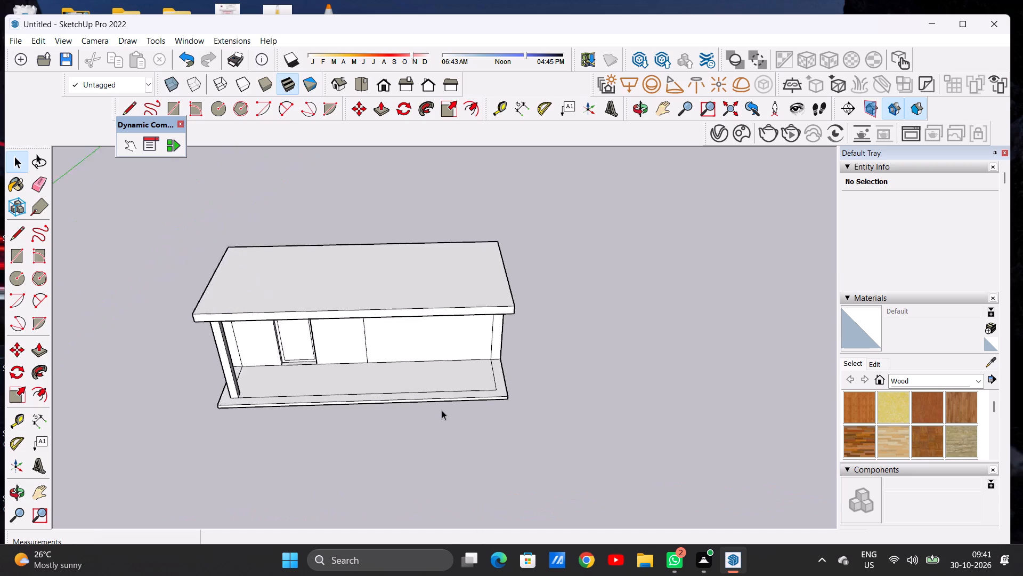
scroll(442, 410, up, 3)
middle_drag(365, 381, 368, 413)
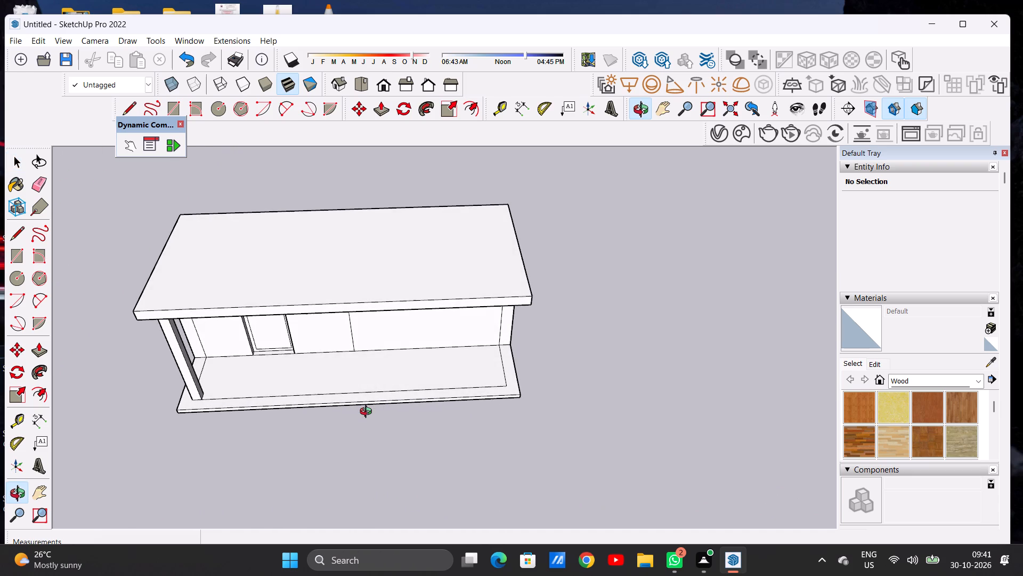
middle_drag(368, 413, 367, 401)
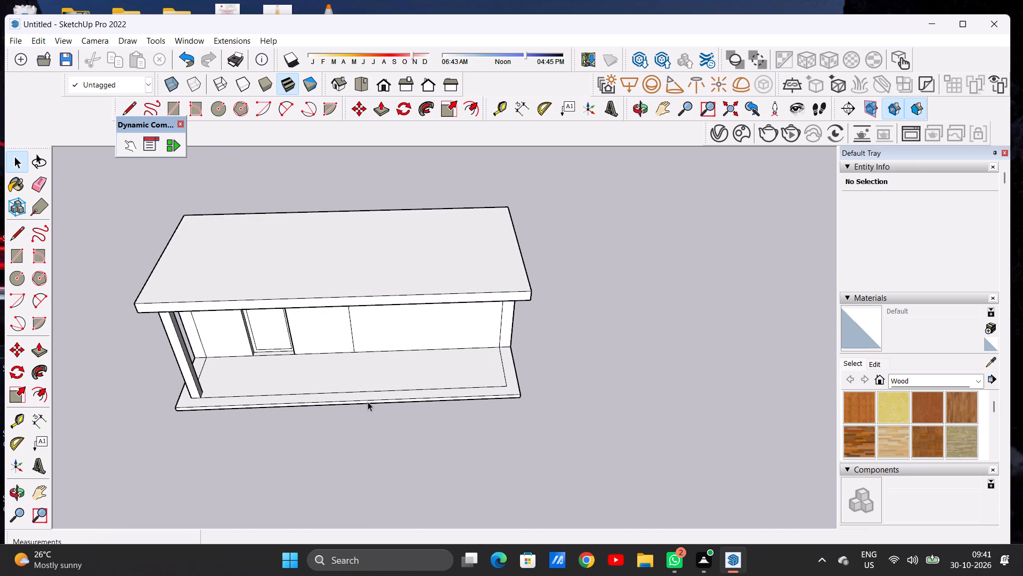
Draw a line about 2' 2 5/16" long across the slab's front border strip, from the inner line's midpoint to the front edge.
key(l)
scroll(375, 393, up, 5)
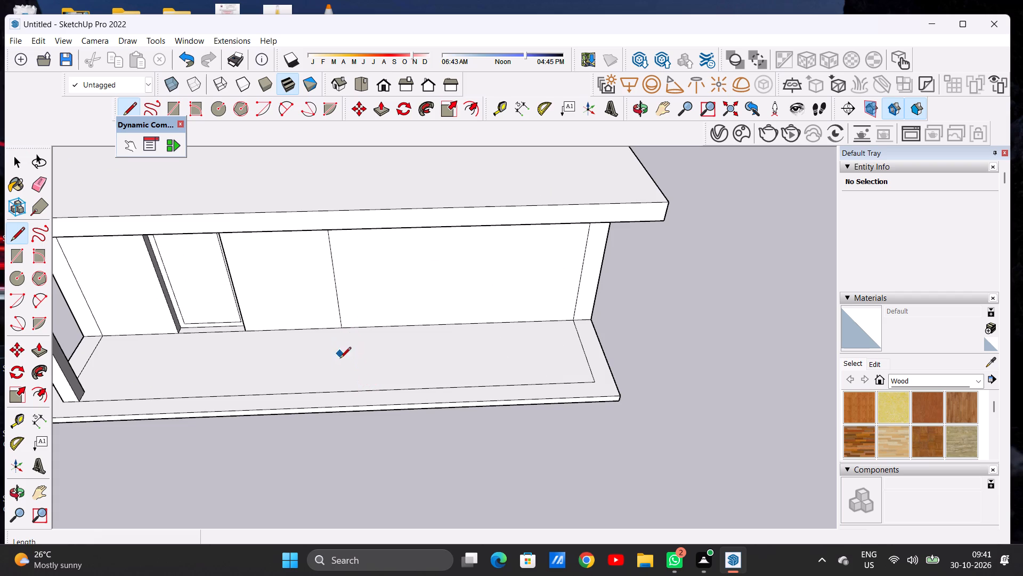
click(343, 388)
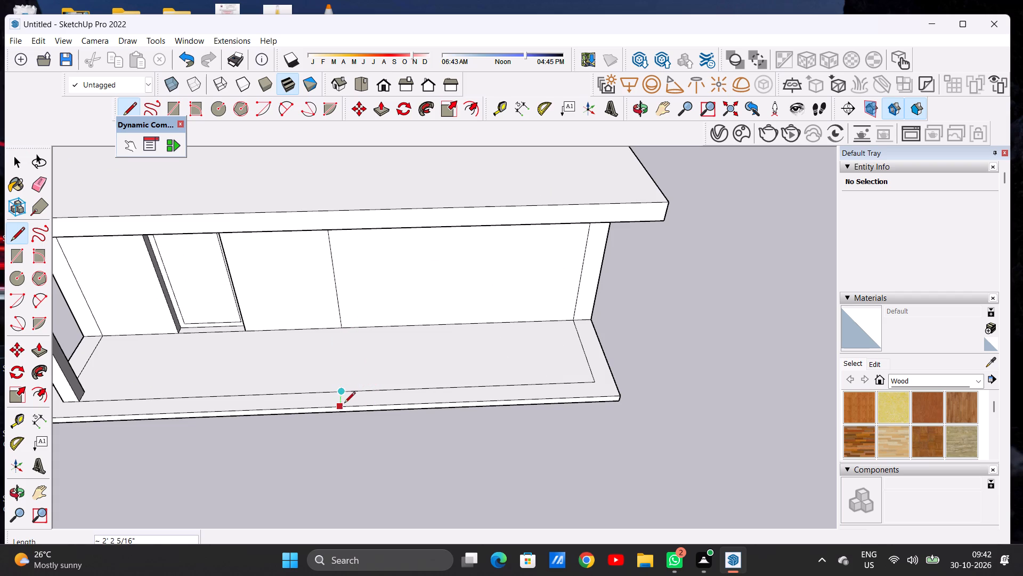
click(344, 404)
key(space)
Examine the whole building and the roof slab's corner above the end wall farthest from the column.
scroll(375, 383, down, 6)
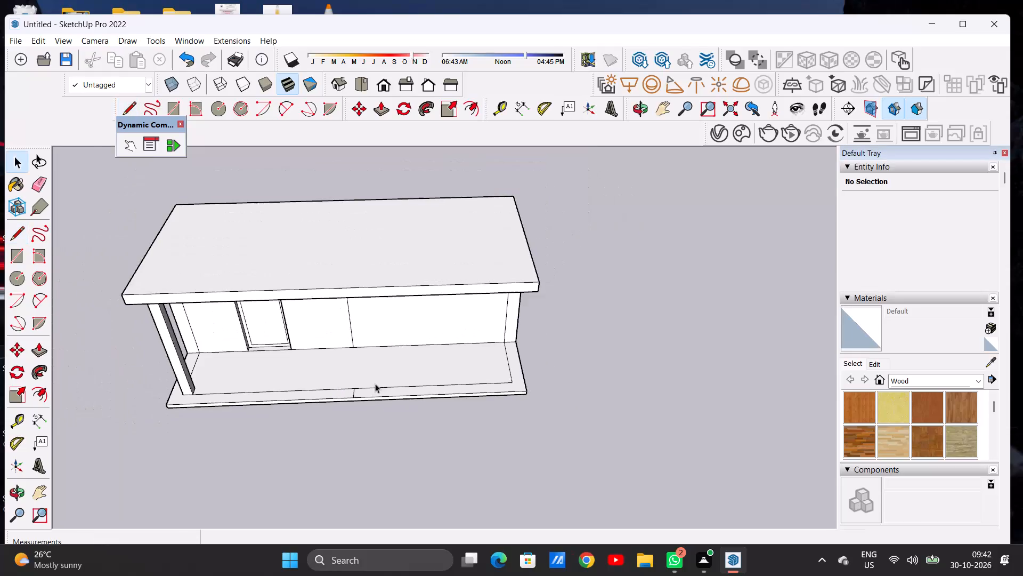
scroll(375, 383, down, 4)
scroll(446, 389, up, 5)
scroll(449, 390, down, 4)
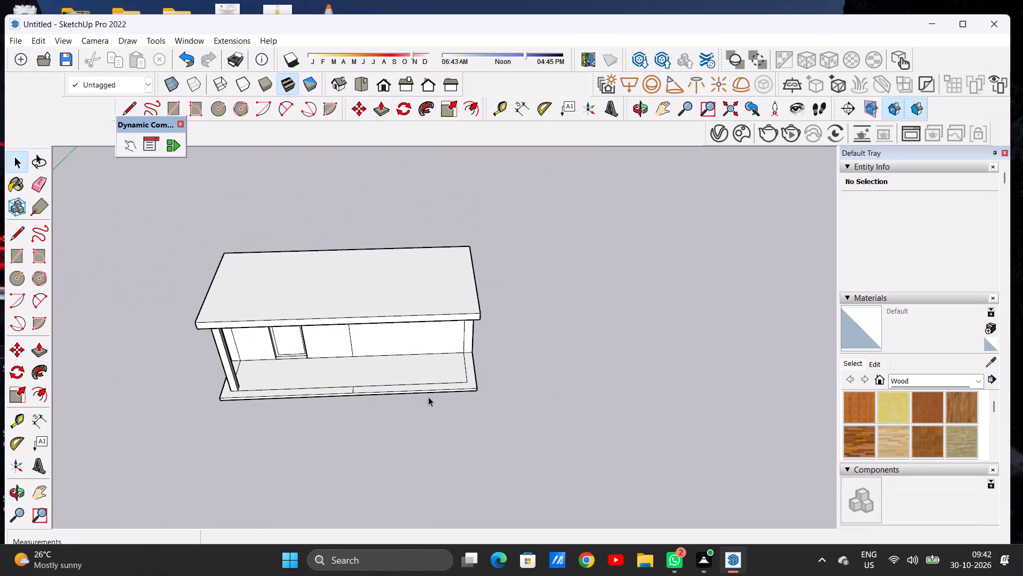
scroll(428, 397, down, 3)
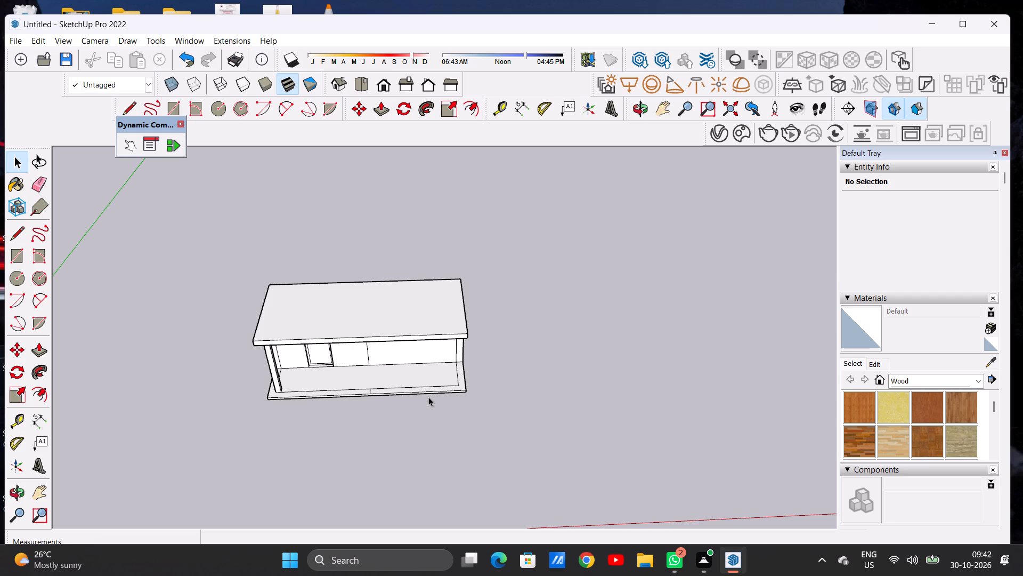
scroll(415, 424, down, 2)
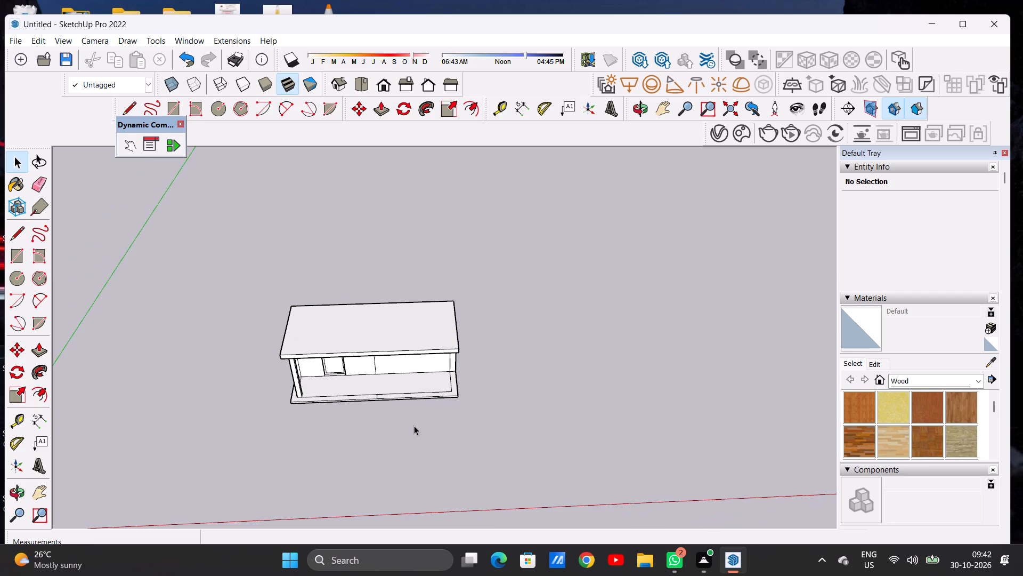
middle_drag(440, 412, 437, 366)
scroll(469, 418, down, 5)
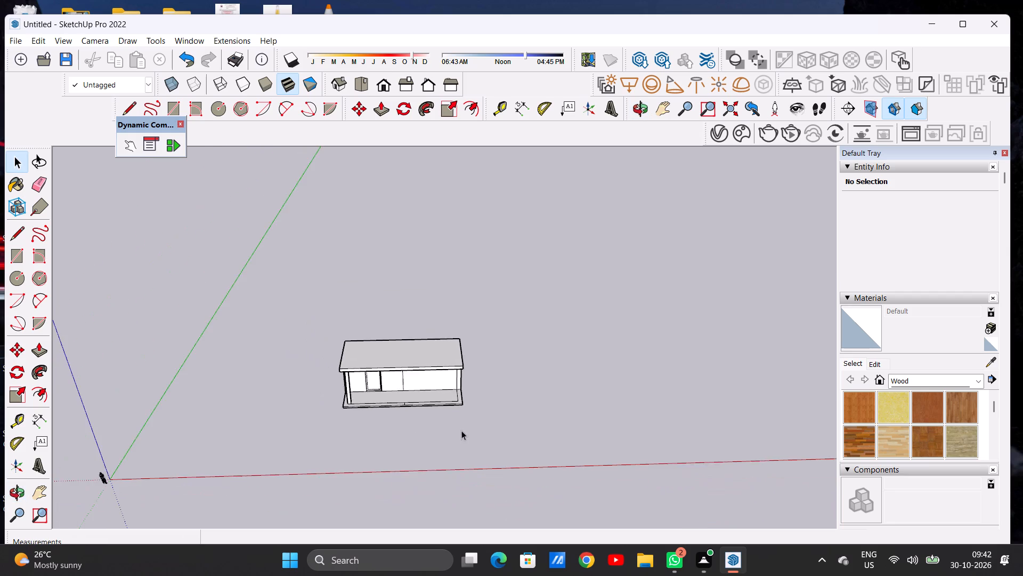
middle_drag(457, 430, 370, 407)
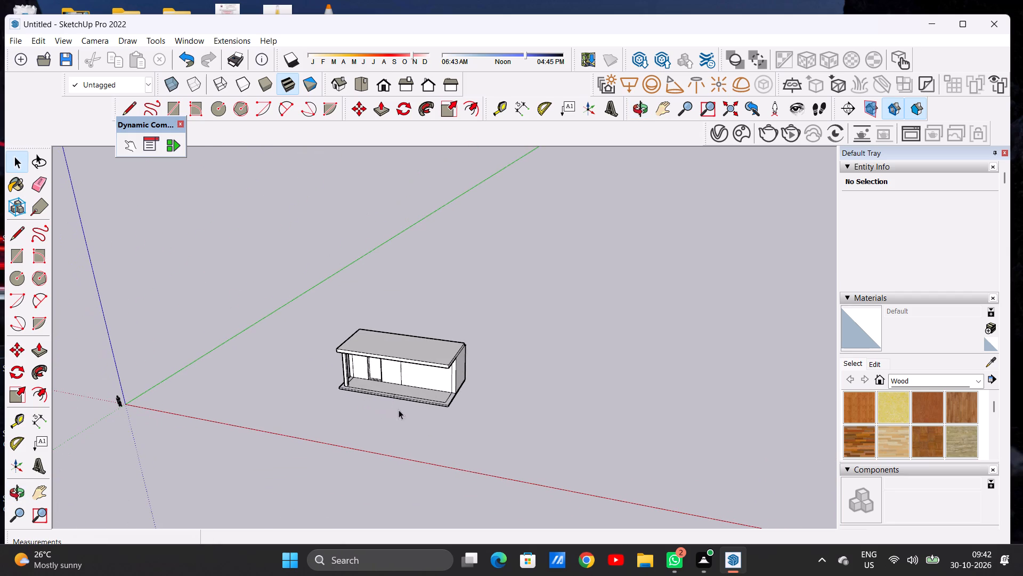
scroll(444, 443, down, 3)
scroll(407, 373, up, 7)
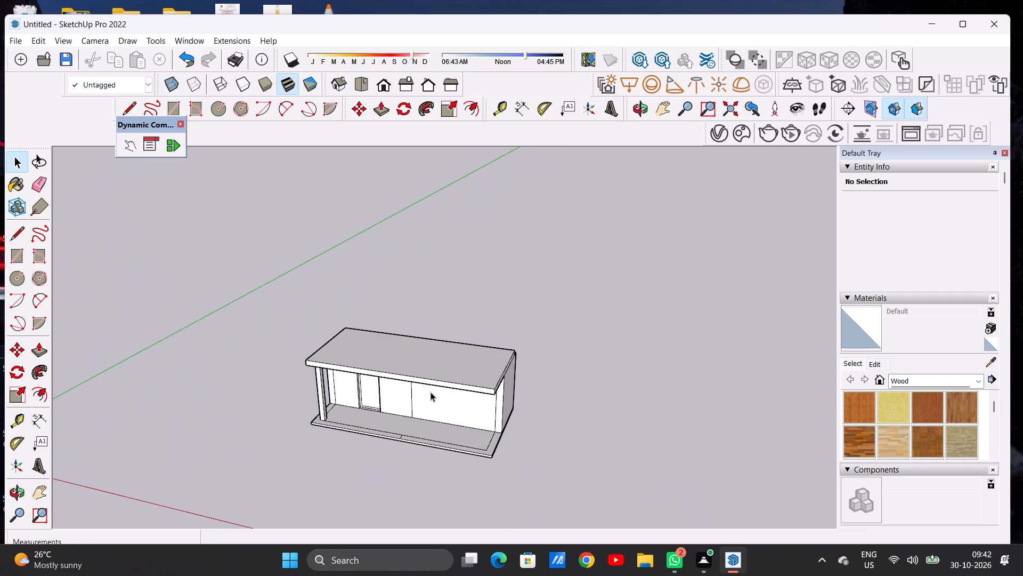
scroll(431, 392, up, 7)
scroll(432, 394, down, 6)
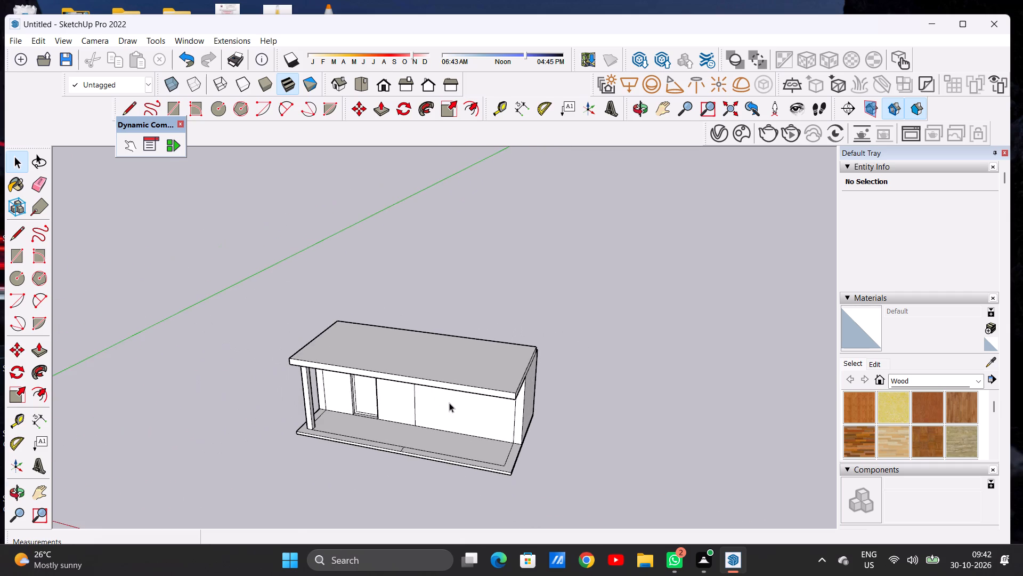
middle_drag(449, 402, 442, 331)
scroll(537, 326, up, 10)
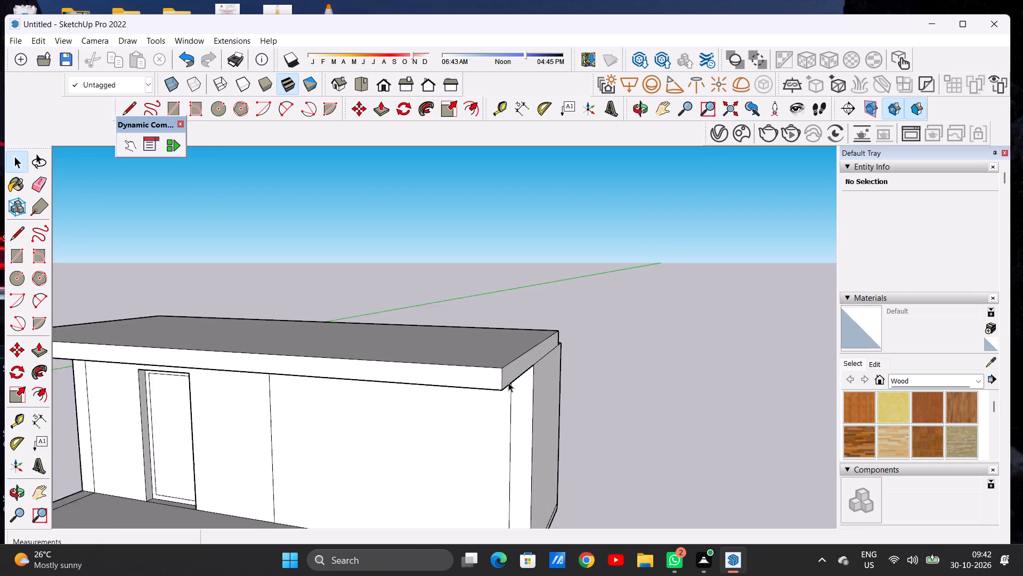
scroll(508, 382, up, 2)
middle_drag(509, 373, 504, 454)
scroll(511, 449, up, 1)
scroll(540, 427, down, 1)
scroll(541, 427, up, 1)
scroll(541, 427, down, 2)
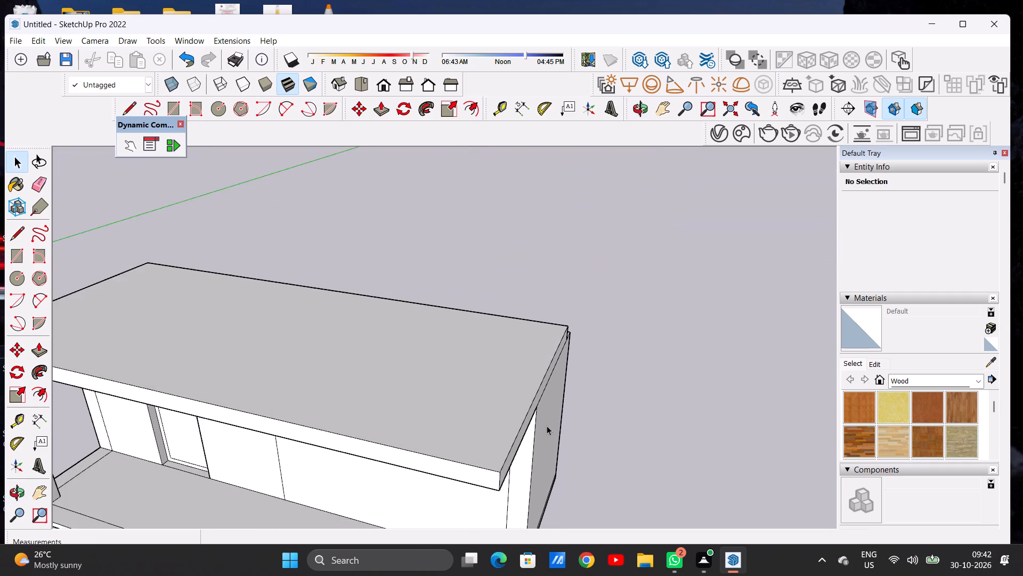
scroll(547, 426, down, 5)
Push/Pull the roof slab's rear side outward about 2' 2 5/16" to the rear wall's outer face.
middle_drag(570, 409, 297, 412)
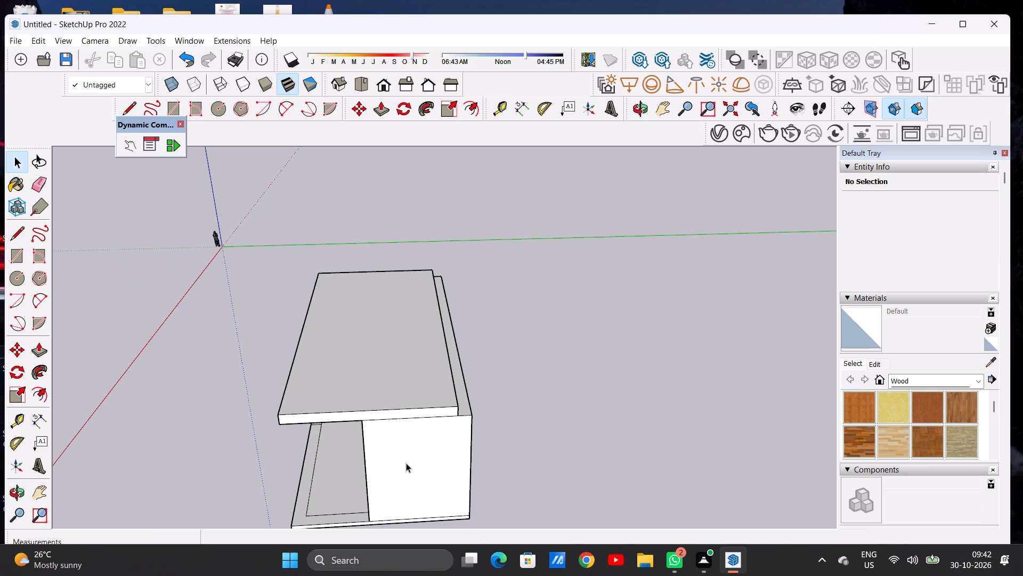
scroll(406, 463, down, 5)
scroll(368, 409, up, 6)
middle_drag(427, 429, 377, 377)
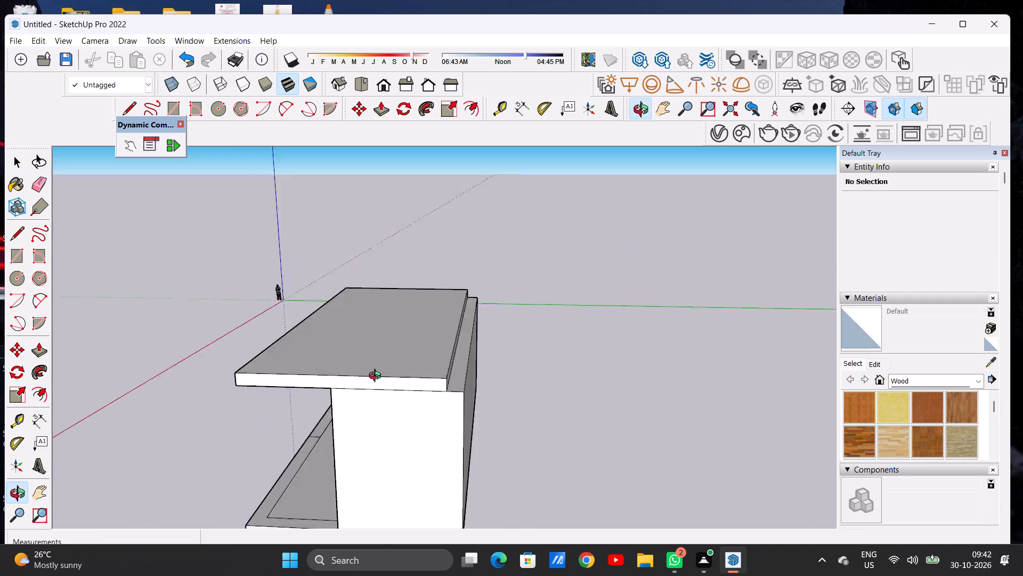
middle_drag(377, 377, 350, 388)
scroll(415, 392, up, 6)
scroll(392, 396, down, 1)
scroll(392, 396, up, 4)
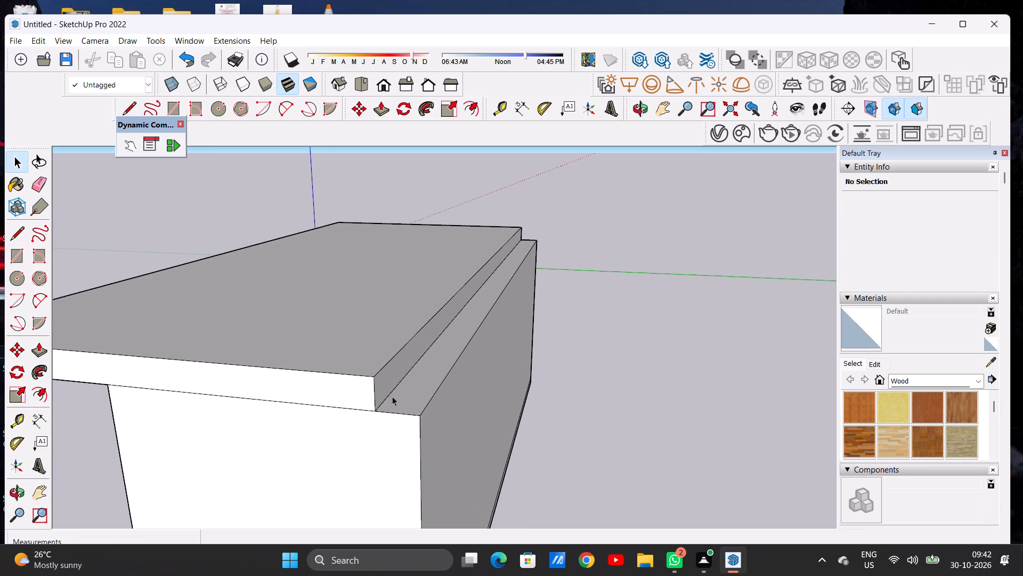
key(p)
click(380, 394)
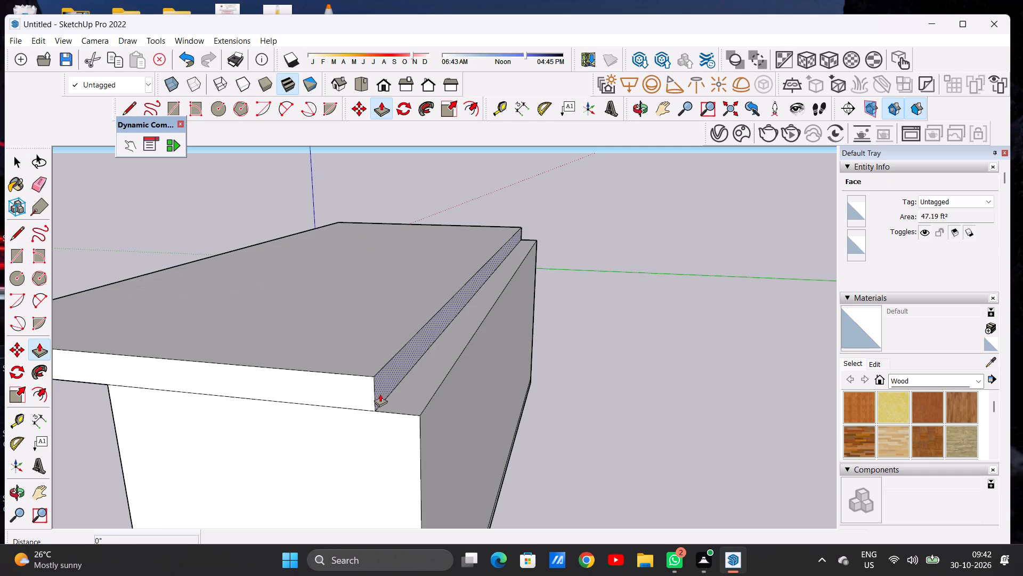
click(420, 415)
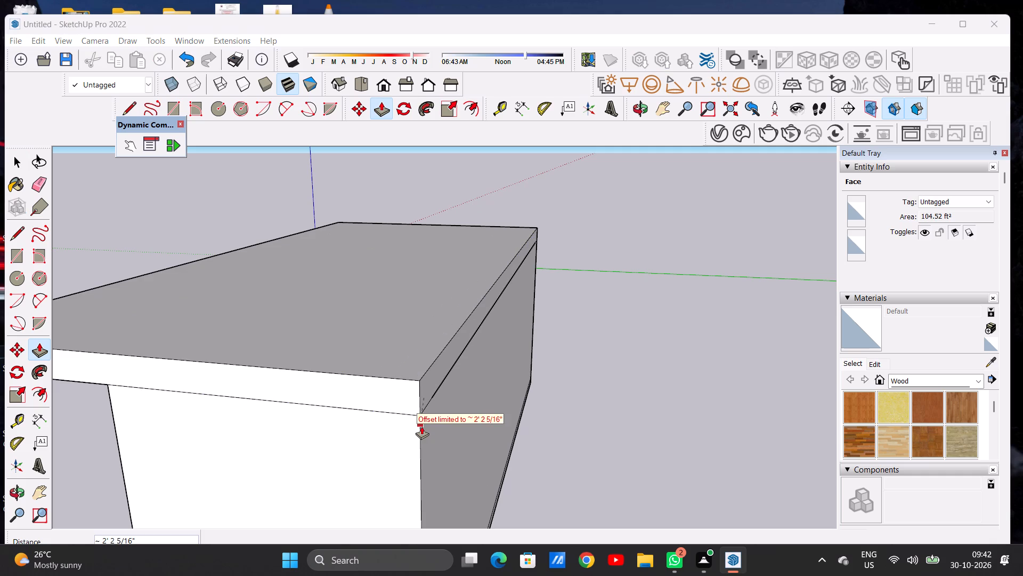
click(421, 426)
key(space)
Examine the extended roof slab and the building's whole front elevation with its door, column and porch.
scroll(435, 431, down, 10)
scroll(437, 429, up, 1)
scroll(437, 429, down, 4)
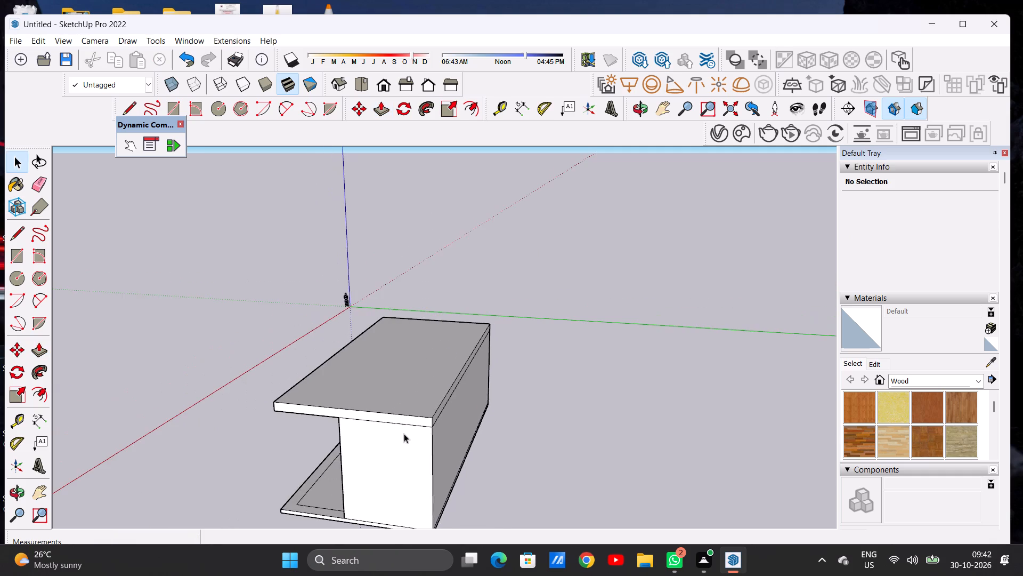
middle_drag(403, 434, 558, 401)
scroll(396, 441, down, 5)
middle_drag(394, 443, 575, 423)
middle_drag(396, 434, 507, 430)
scroll(355, 451, down, 5)
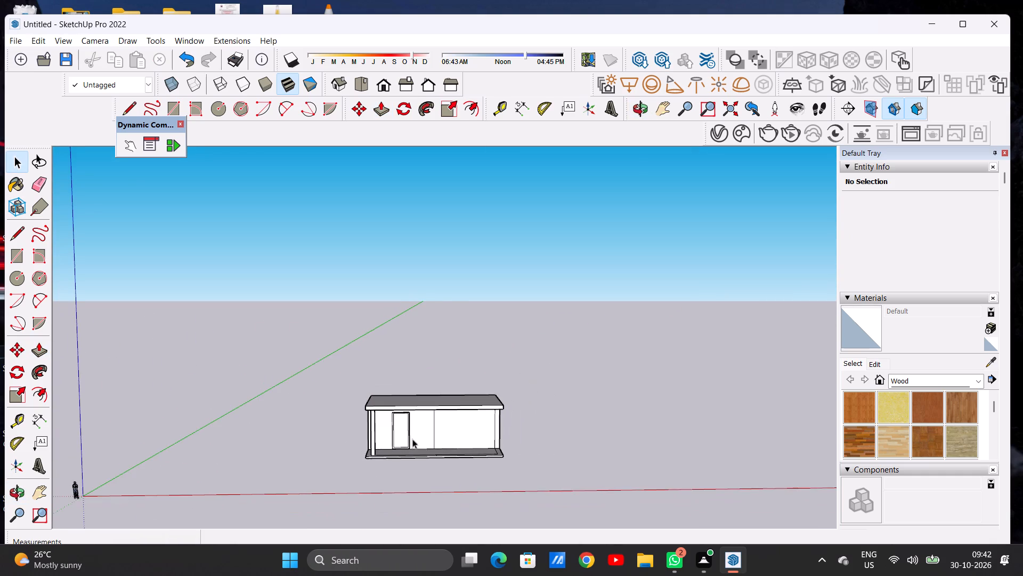
scroll(445, 426, up, 2)
scroll(445, 426, down, 1)
scroll(445, 426, up, 8)
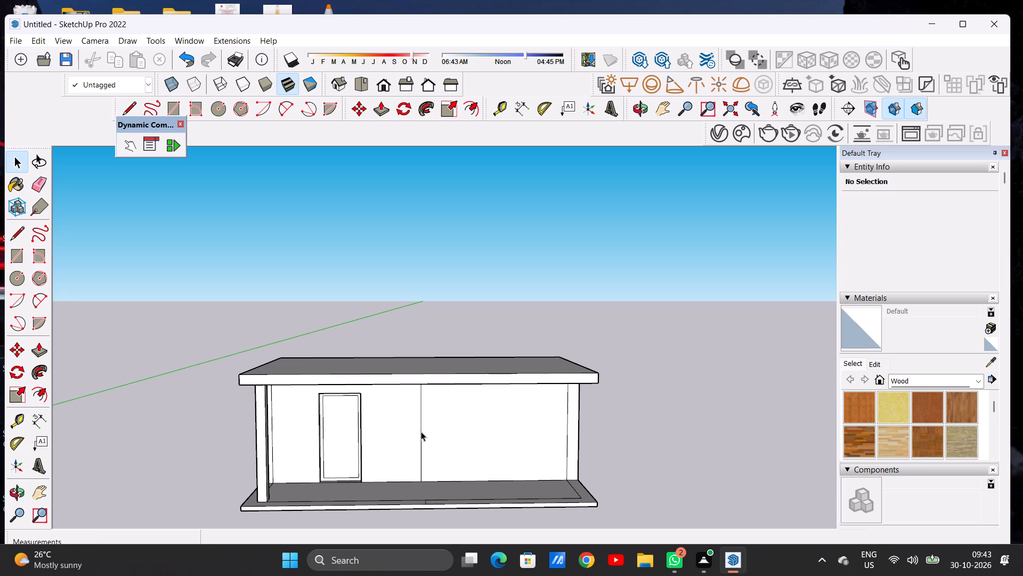
scroll(394, 421, down, 9)
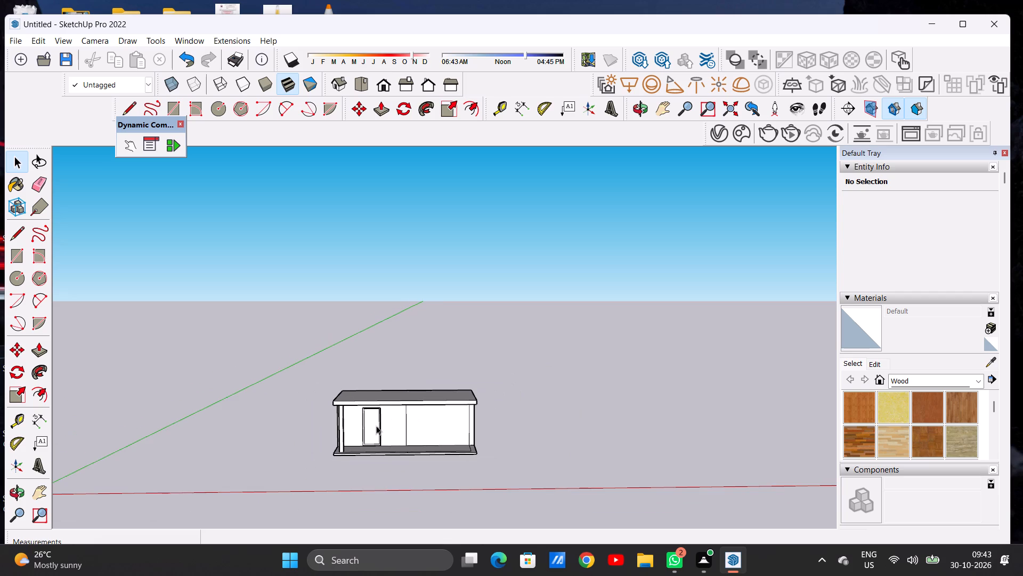
scroll(384, 432, up, 9)
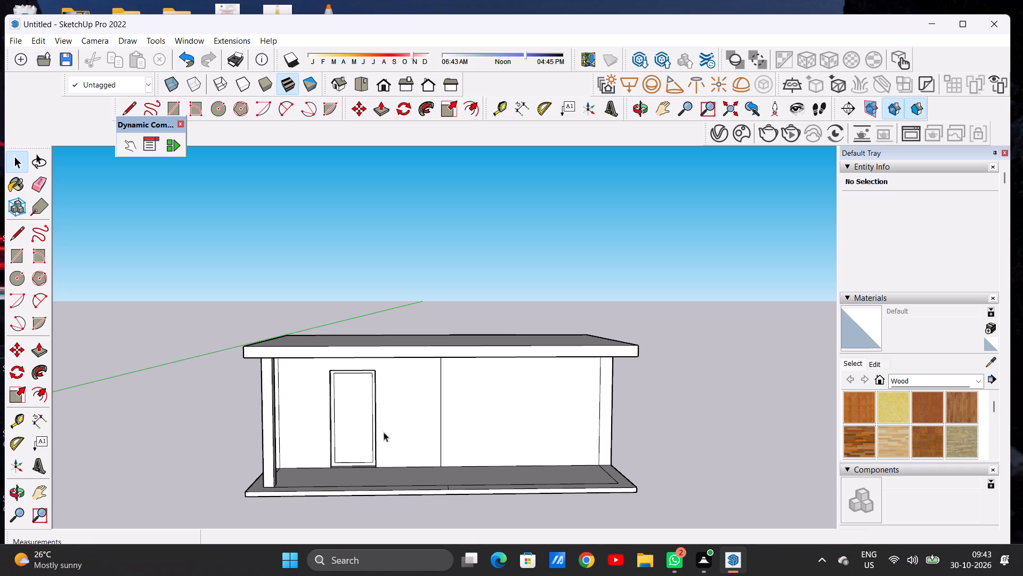
scroll(384, 432, down, 8)
scroll(332, 404, down, 4)
scroll(358, 419, up, 10)
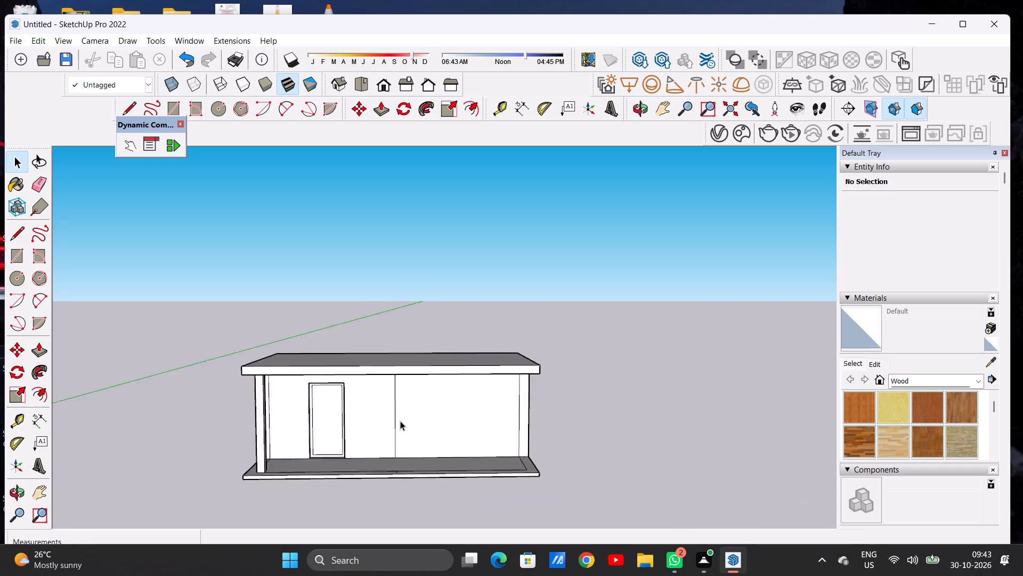
scroll(400, 421, up, 9)
Examine the plain half of the front wall and the whole building from its front corner.
middle_drag(431, 437, 418, 437)
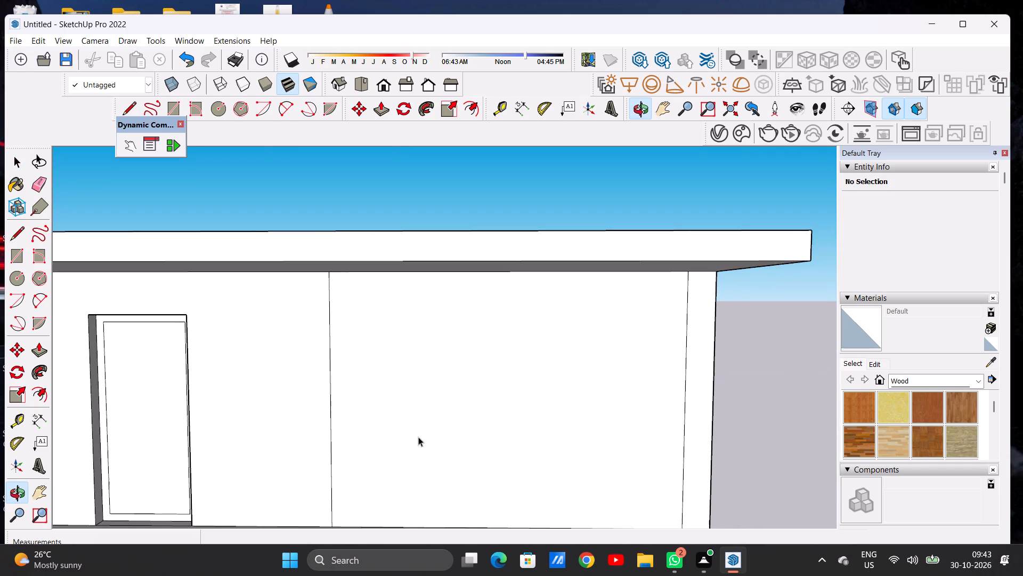
scroll(426, 422, down, 1)
scroll(426, 422, up, 1)
scroll(426, 422, down, 15)
middle_drag(419, 430, 293, 422)
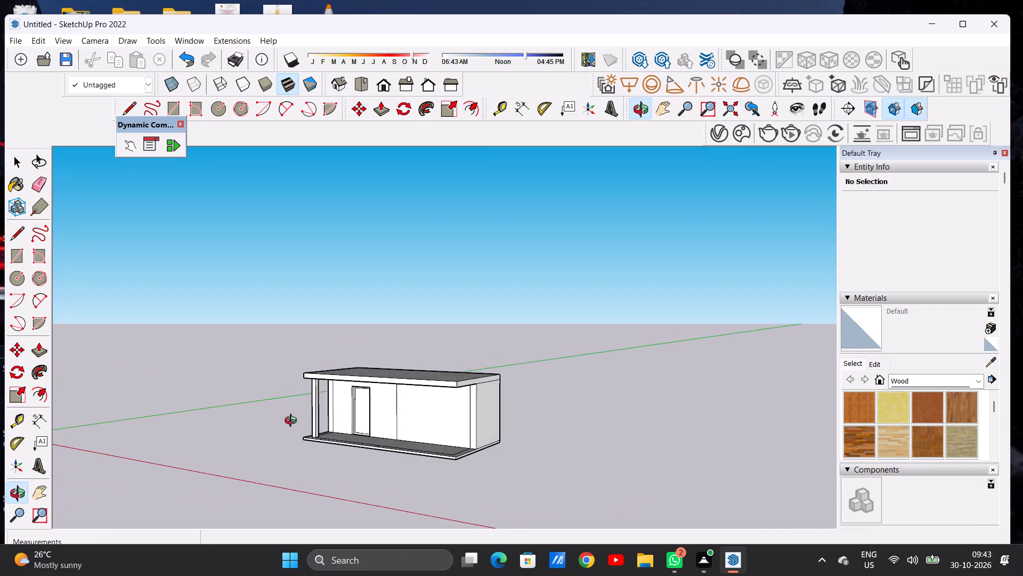
middle_drag(293, 422, 358, 494)
scroll(460, 465, up, 4)
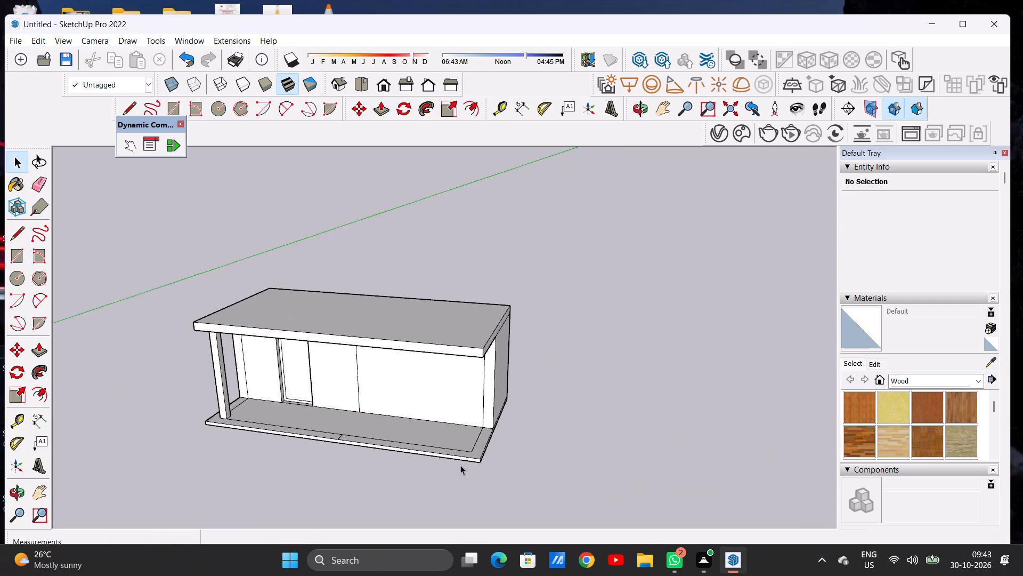
scroll(460, 465, up, 2)
scroll(441, 437, down, 7)
middle_drag(380, 441, 433, 381)
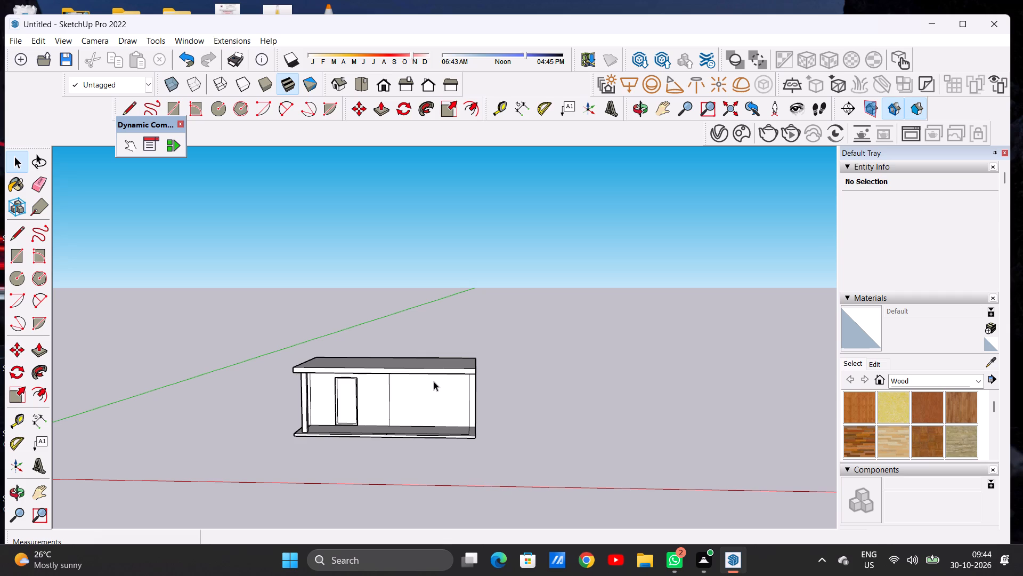
Examine the whole building from the front, from above and from the end farthest from the column.
scroll(428, 383, down, 3)
scroll(427, 388, up, 1)
scroll(426, 389, down, 2)
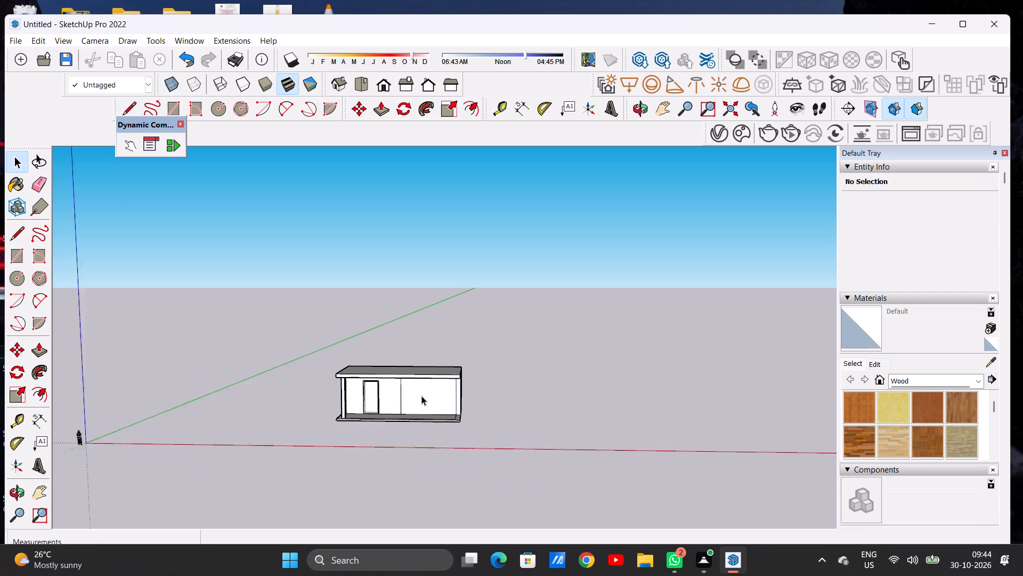
scroll(421, 396, down, 2)
middle_drag(415, 405, 423, 389)
scroll(410, 397, up, 13)
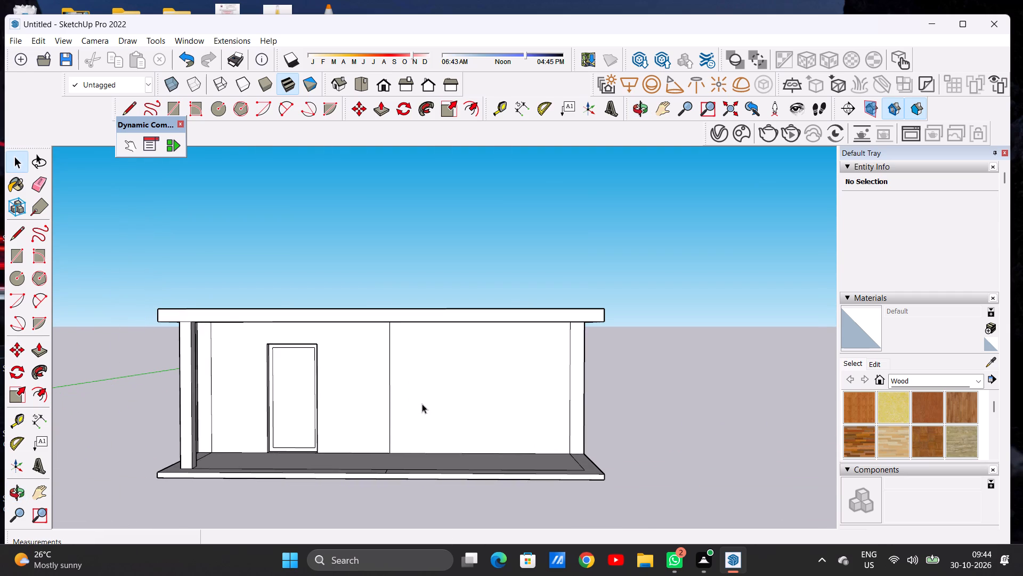
scroll(383, 407, down, 5)
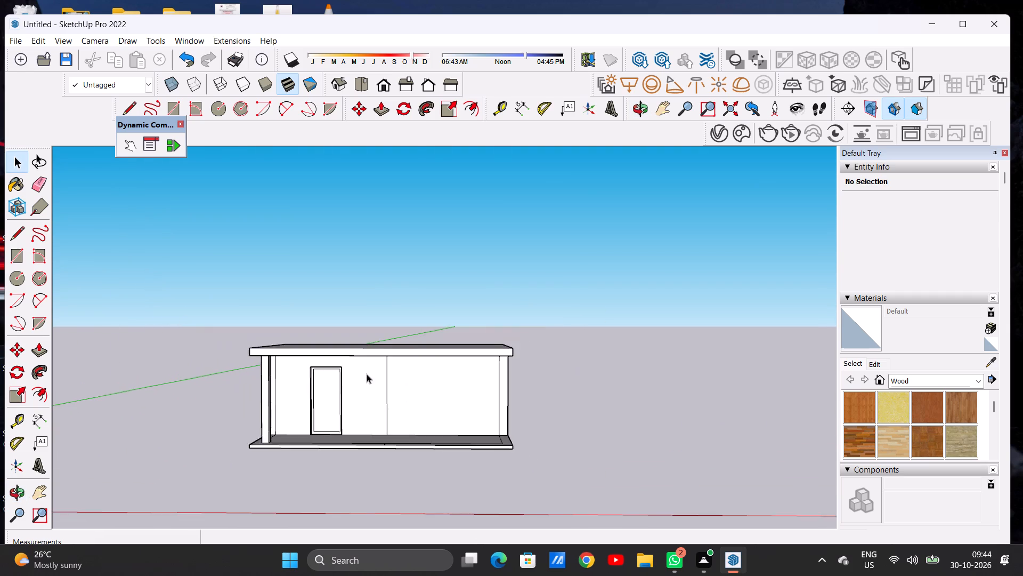
middle_drag(363, 387, 355, 475)
scroll(432, 384, down, 4)
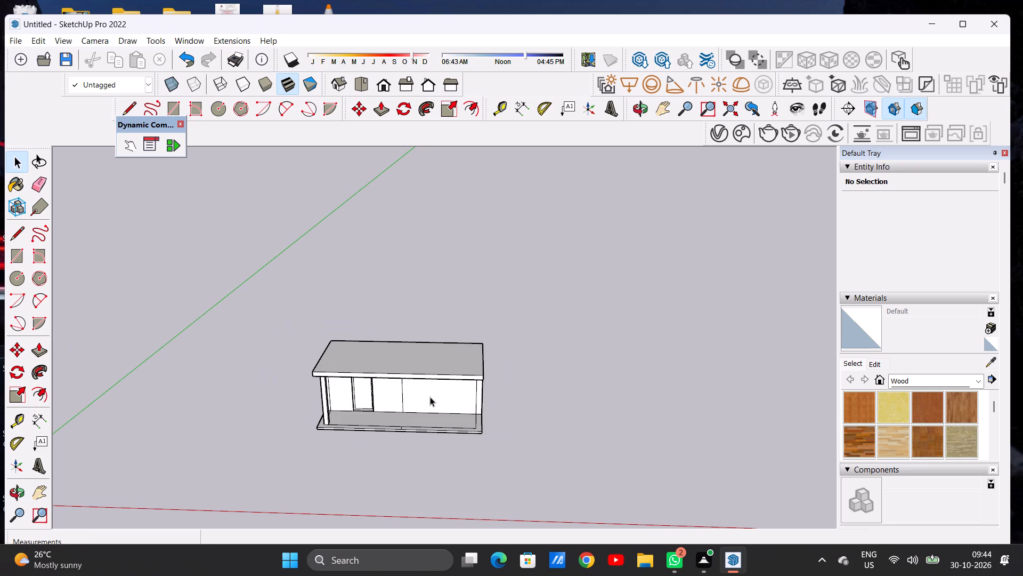
middle_drag(466, 415, 446, 457)
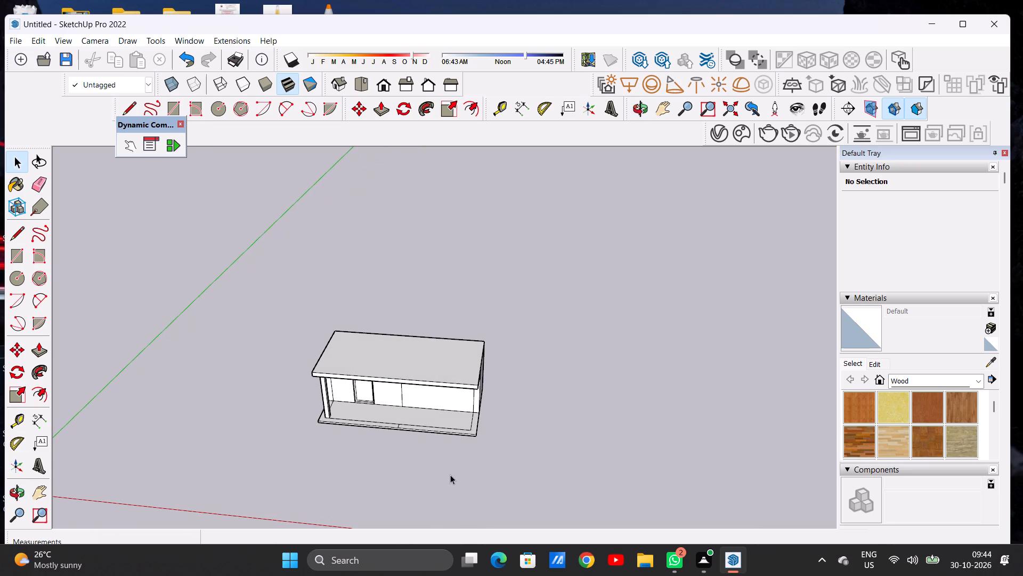
scroll(473, 482, down, 5)
scroll(473, 442, up, 9)
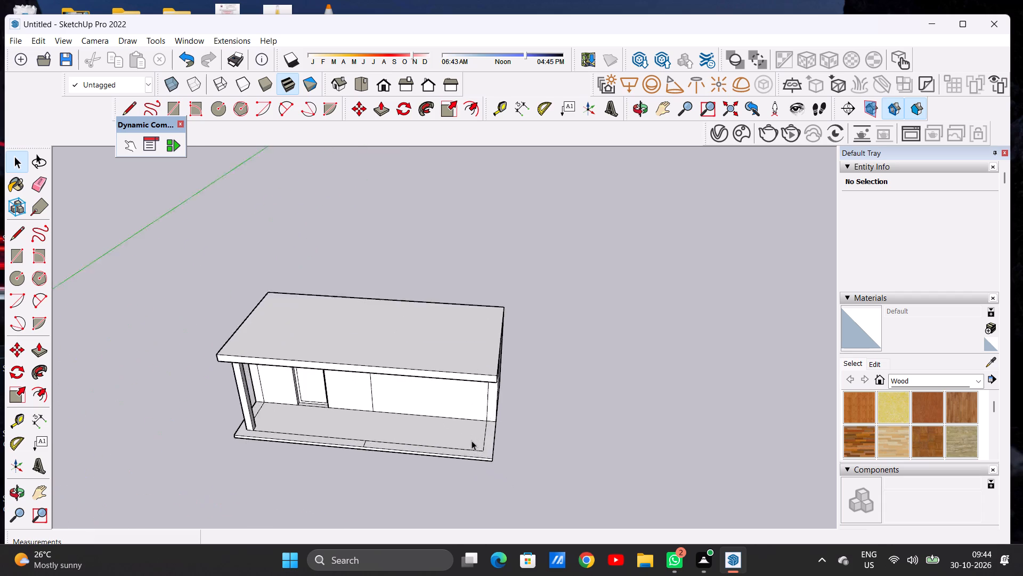
scroll(472, 441, up, 3)
middle_drag(494, 446, 393, 451)
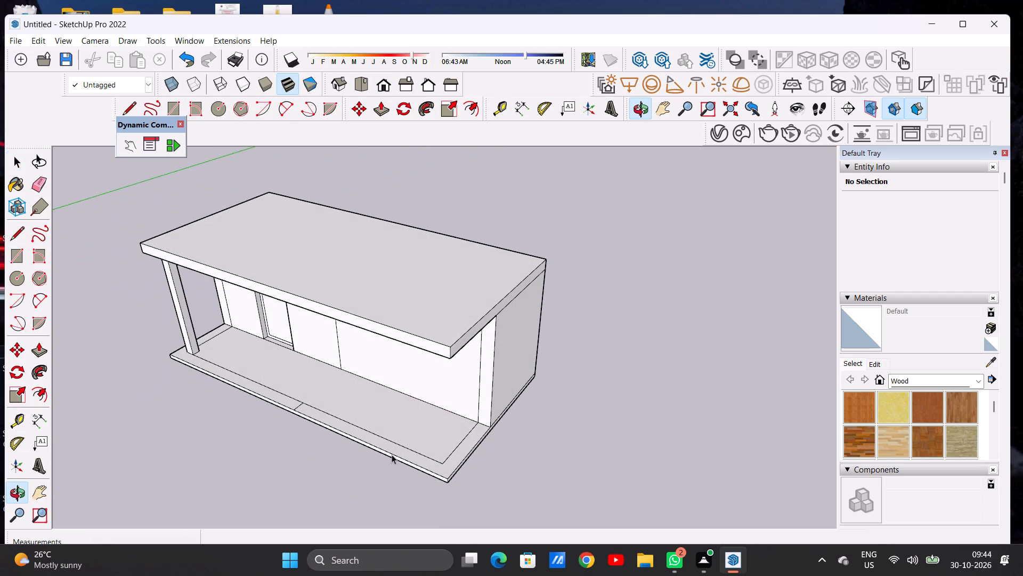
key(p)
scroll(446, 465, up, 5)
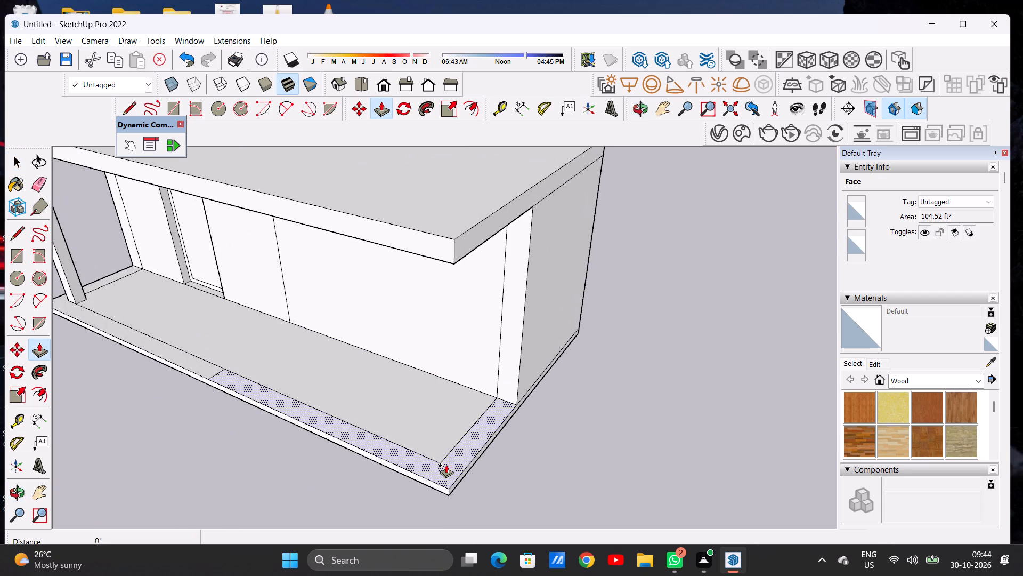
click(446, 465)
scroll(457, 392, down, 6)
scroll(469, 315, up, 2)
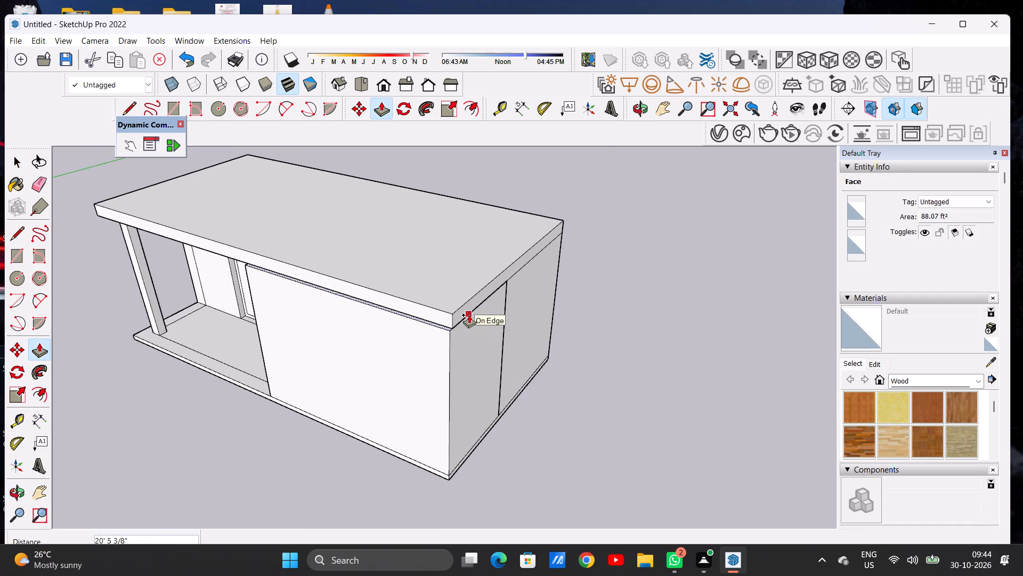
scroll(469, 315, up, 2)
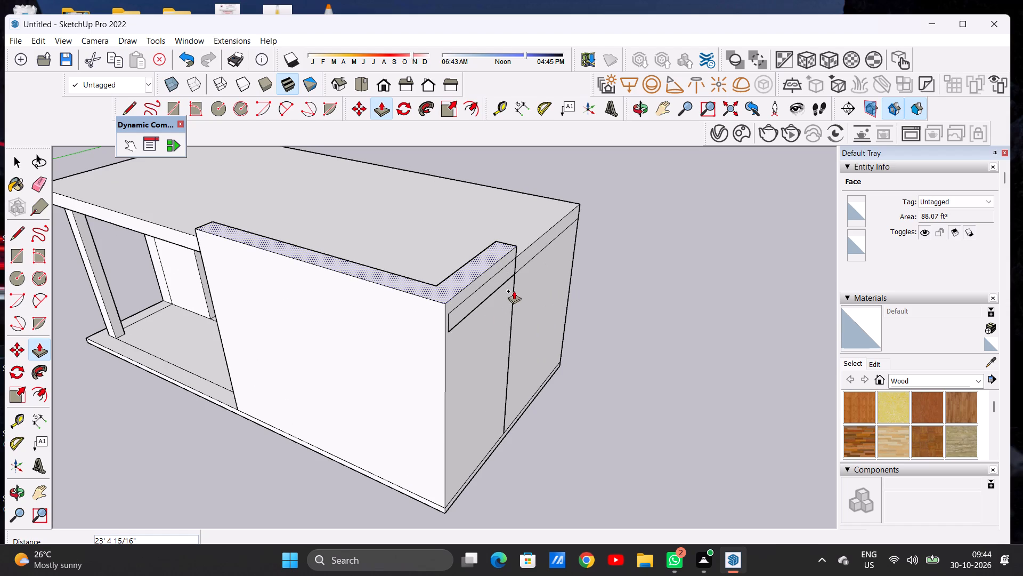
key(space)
Examine the front with its door, column and porch, and the end wall nearest the column.
scroll(447, 339, down, 13)
middle_drag(403, 363, 514, 305)
scroll(361, 330, up, 12)
scroll(335, 323, down, 1)
scroll(335, 323, up, 2)
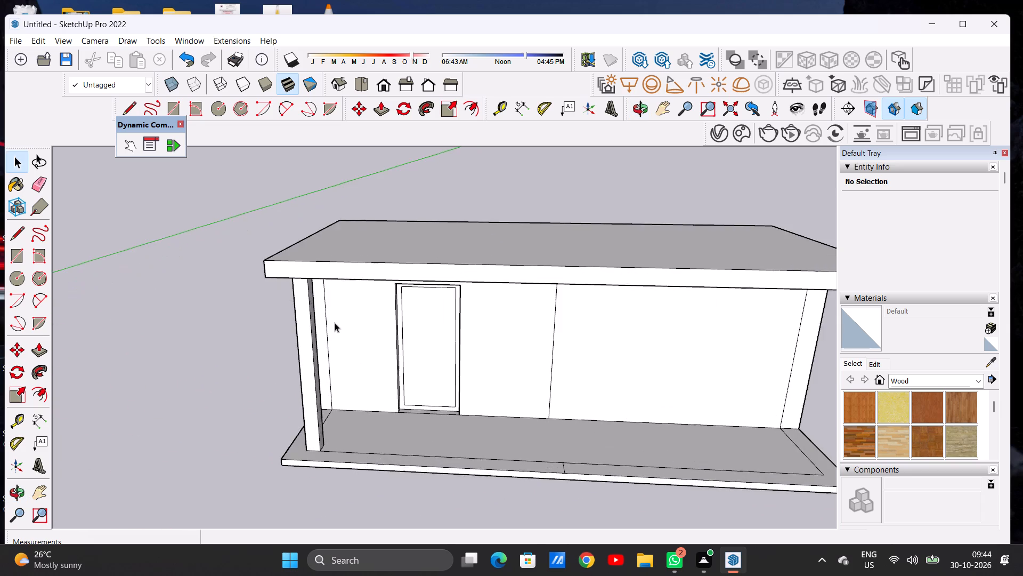
middle_drag(348, 312, 494, 246)
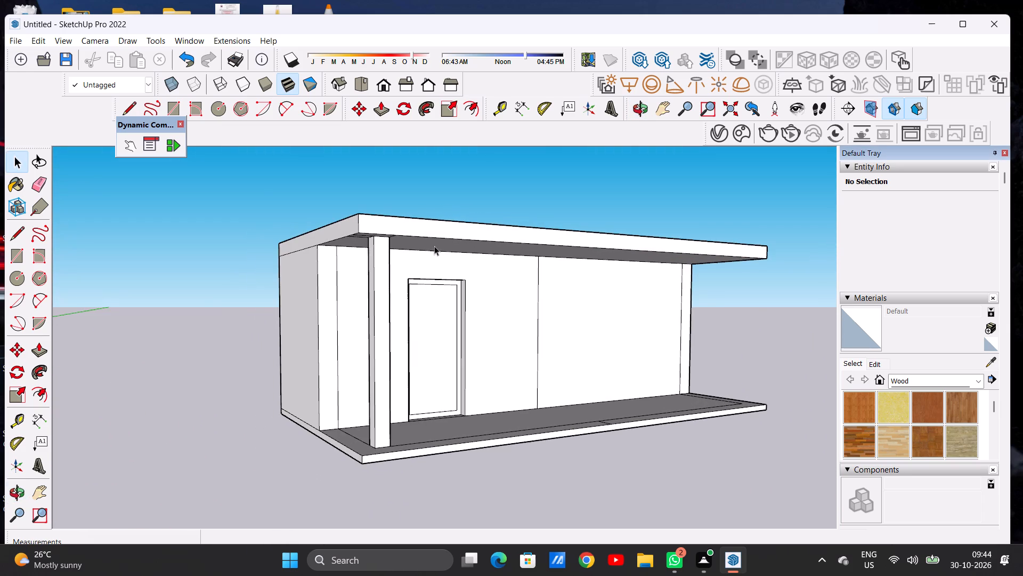
middle_drag(426, 293, 276, 394)
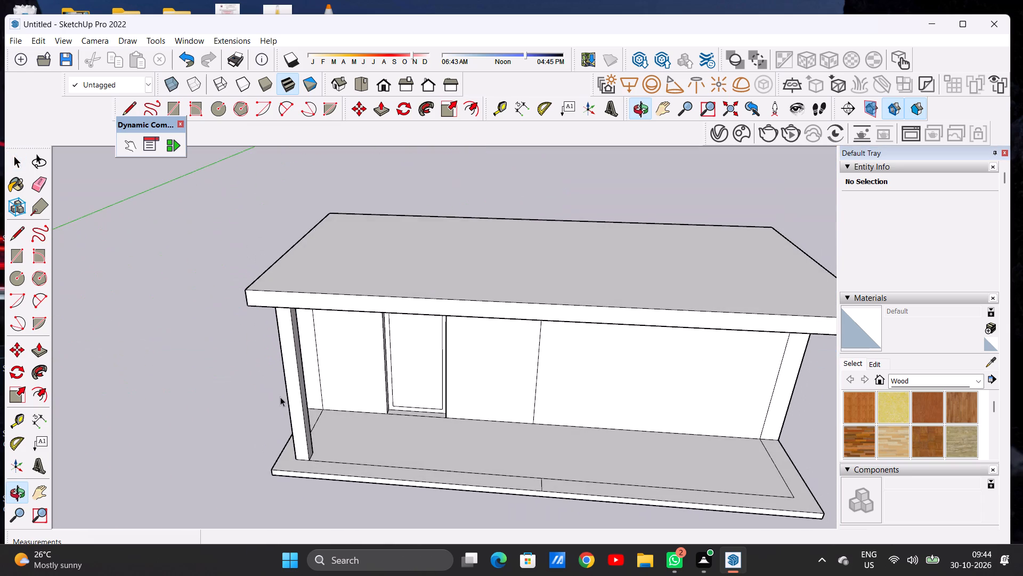
scroll(315, 371, down, 5)
middle_drag(307, 373, 319, 407)
scroll(317, 417, up, 5)
scroll(314, 420, down, 2)
scroll(305, 419, up, 1)
scroll(306, 419, down, 5)
middle_drag(294, 413, 456, 346)
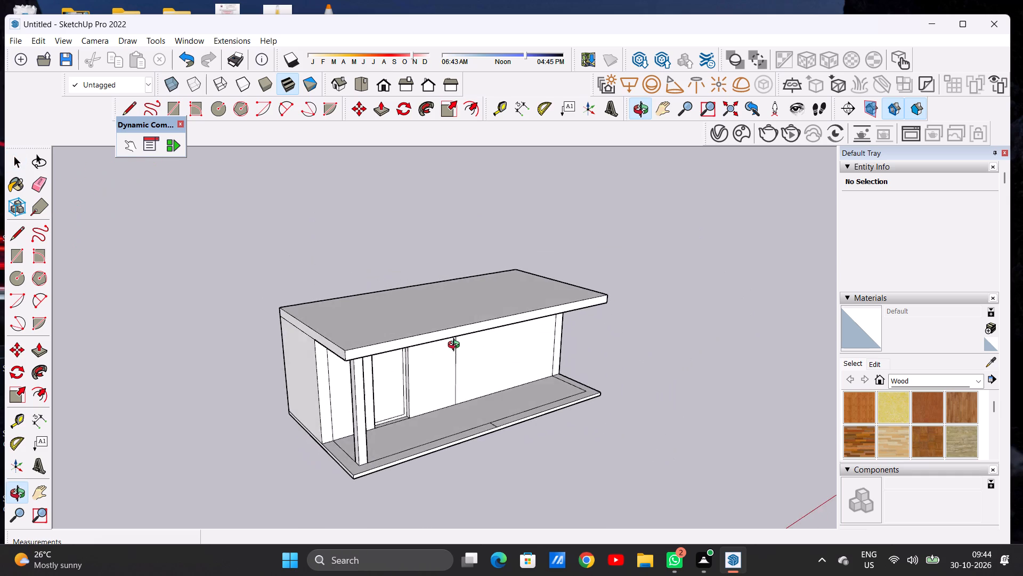
middle_drag(456, 346, 454, 348)
middle_drag(349, 390, 464, 381)
middle_drag(379, 396, 501, 380)
middle_drag(412, 388, 465, 382)
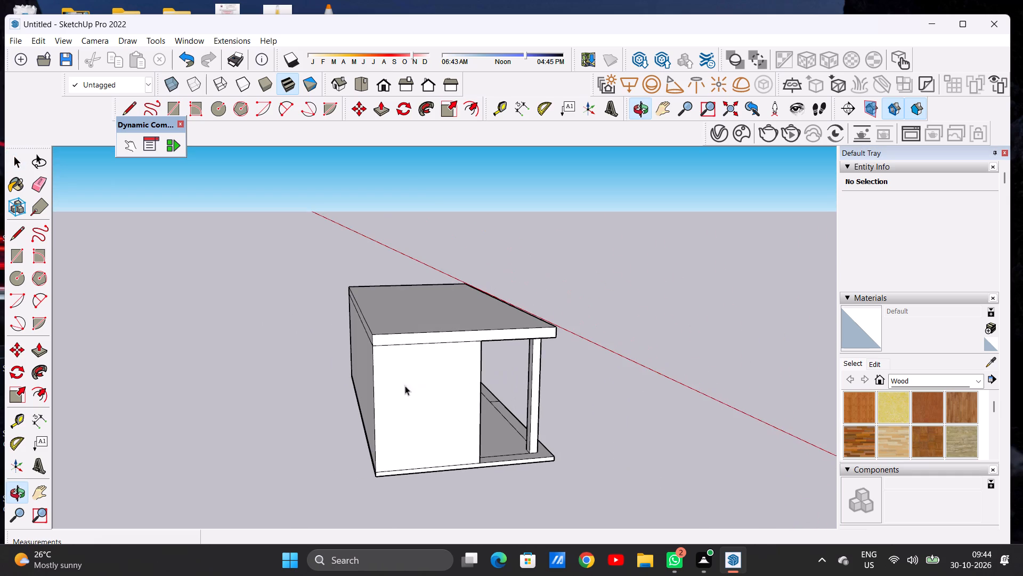
Push/Pull the corner column's rear face about 2' 2" toward the front wall.
scroll(312, 398, down, 5)
middle_drag(399, 412, 446, 411)
scroll(474, 413, up, 11)
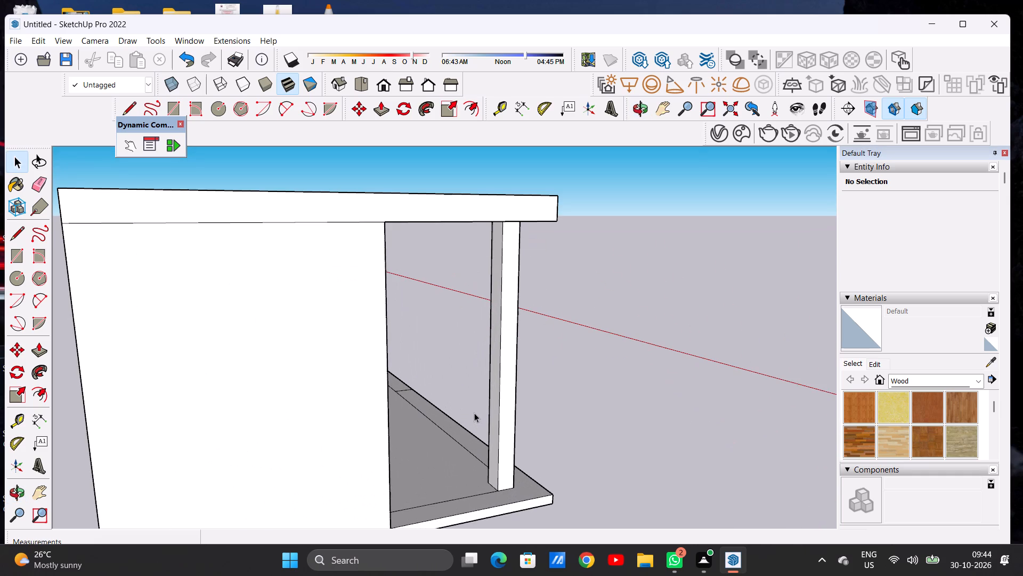
key(o)
key(space)
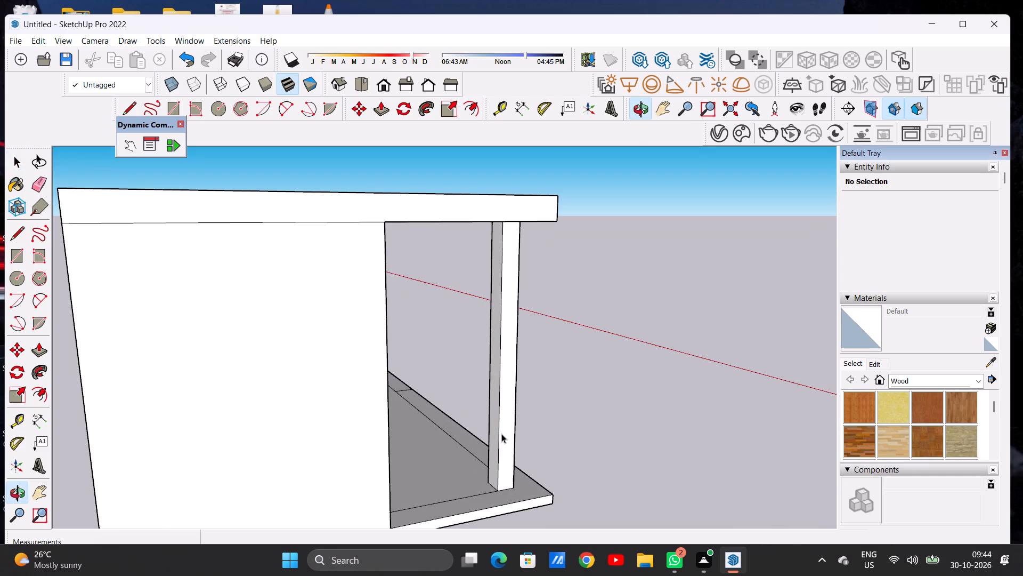
key(p)
scroll(486, 455, up, 5)
scroll(486, 455, down, 1)
scroll(486, 455, up, 1)
click(501, 465)
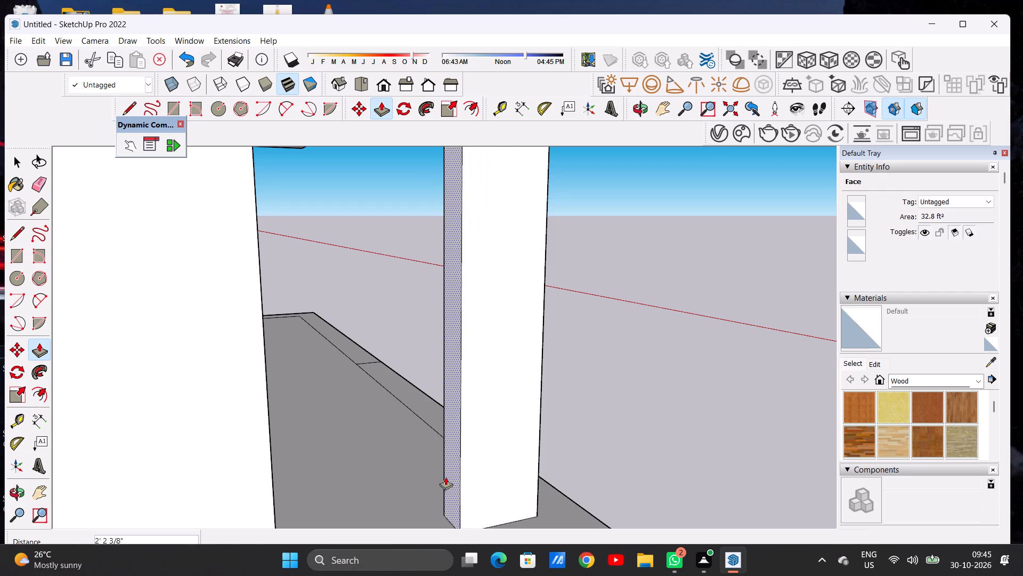
click(434, 481)
Push/Pull the corner column's front face back about 2' 5", away from the slab's front edge.
scroll(455, 462, down, 13)
middle_drag(505, 437, 300, 450)
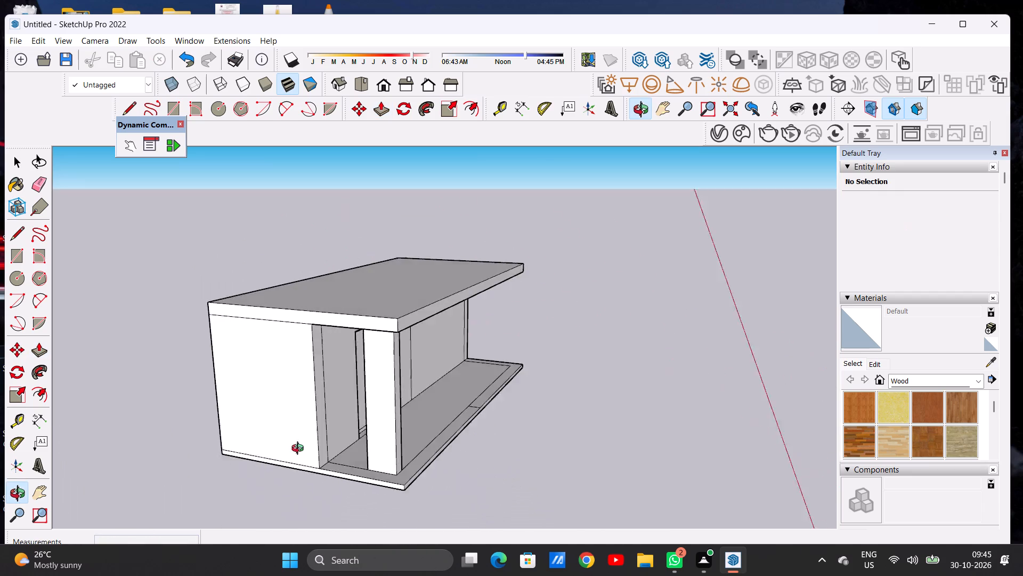
middle_drag(300, 450, 246, 457)
scroll(364, 463, up, 12)
click(387, 458)
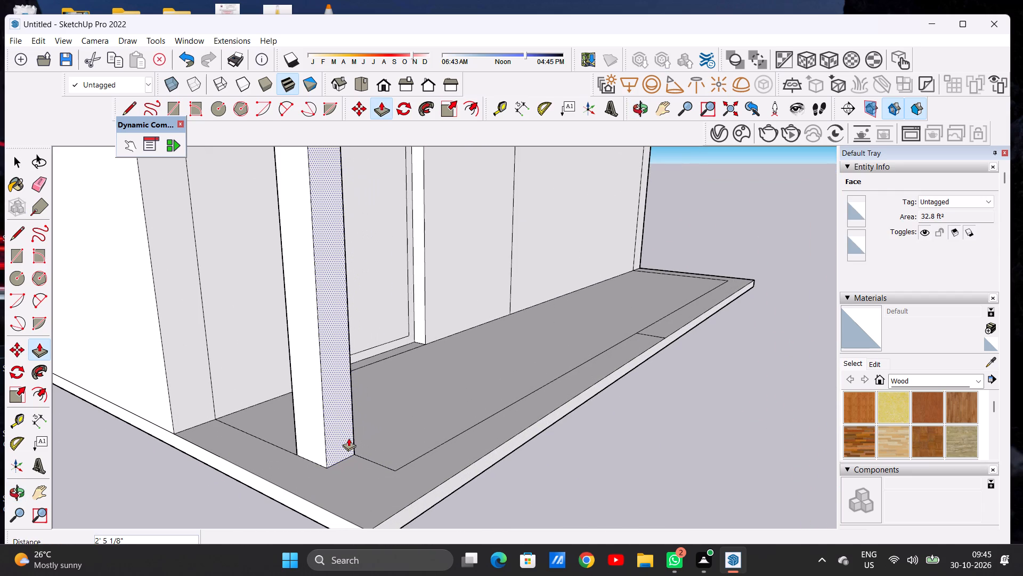
click(348, 438)
key(space)
Draw two lines on the floor slab from the column's outer front base corner forward, then across to the border outline's corner.
scroll(370, 462, down, 3)
scroll(371, 470, up, 1)
scroll(371, 470, down, 10)
middle_drag(401, 422, 188, 497)
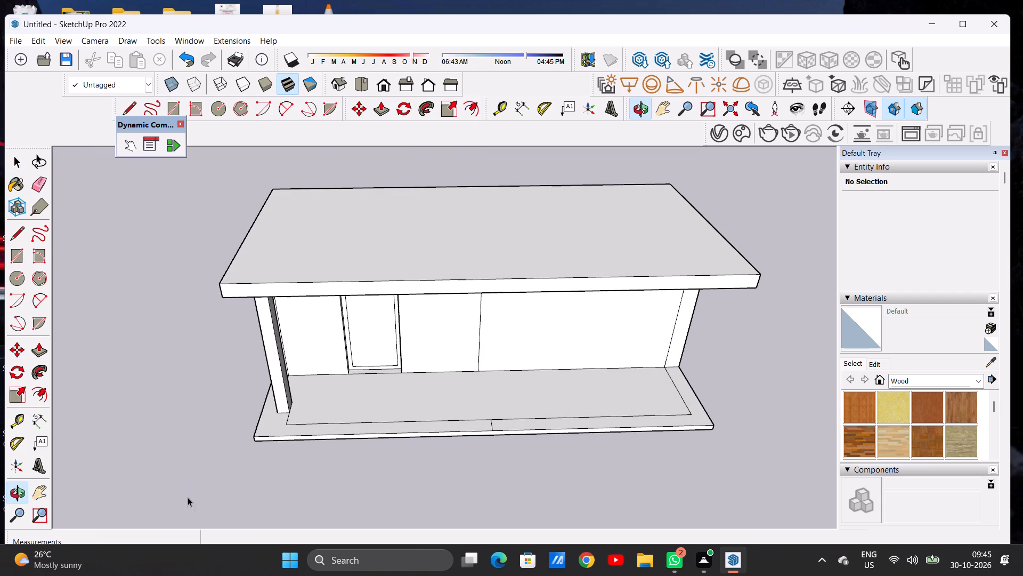
middle_drag(188, 497, 189, 498)
scroll(275, 420, up, 6)
key(l)
scroll(297, 411, up, 2)
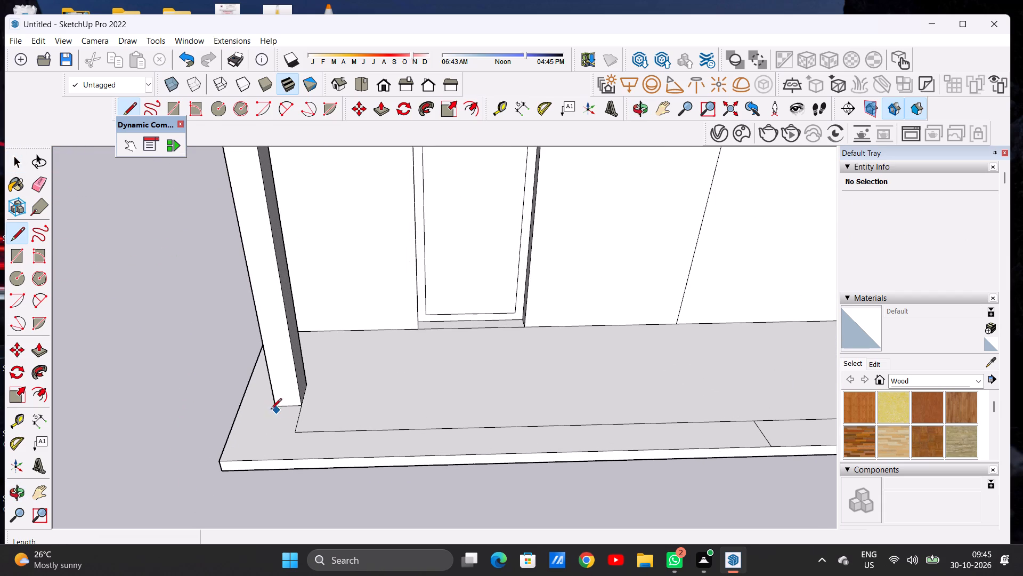
click(275, 409)
scroll(263, 434, up, 8)
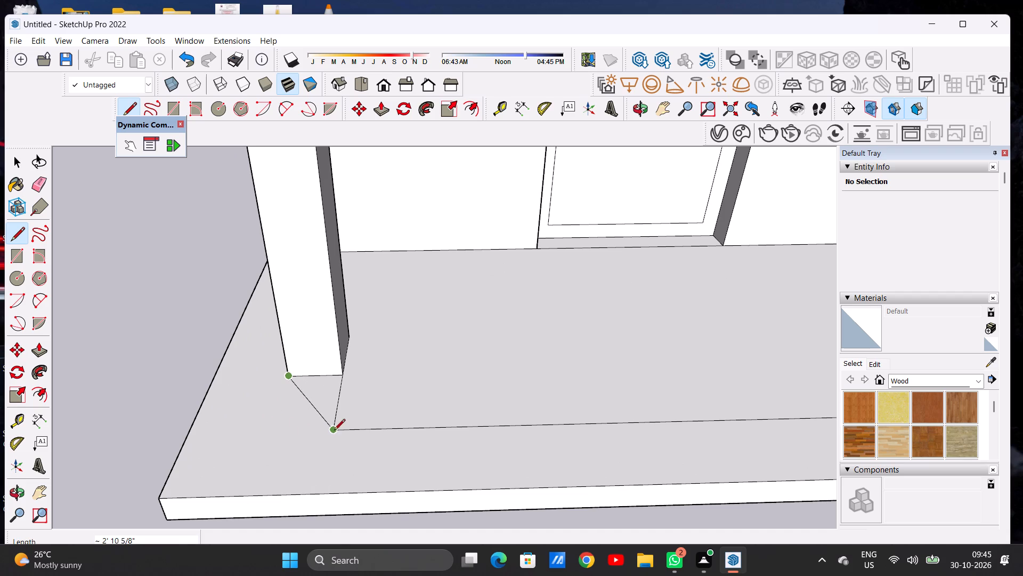
click(271, 431)
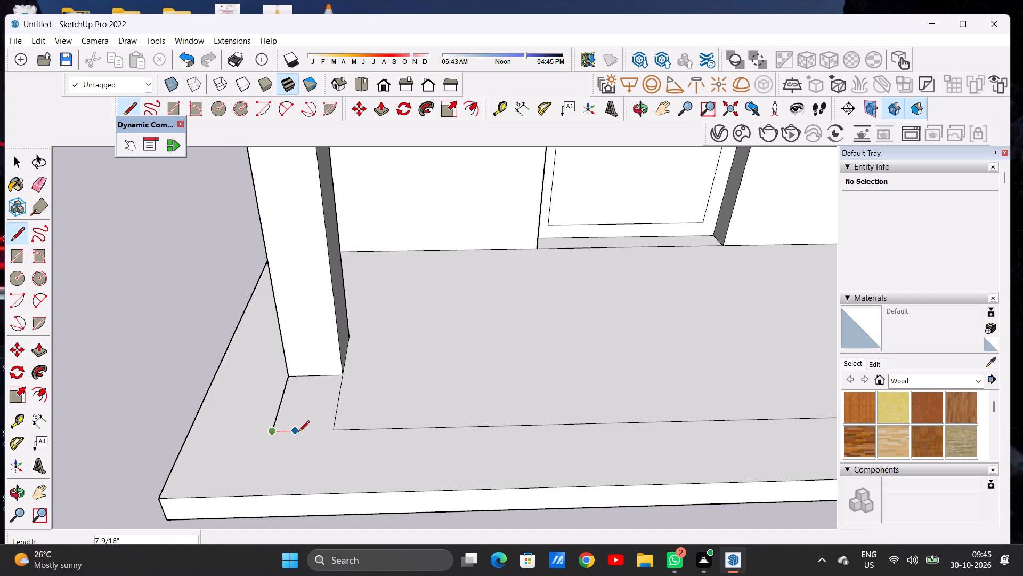
click(331, 428)
key(space)
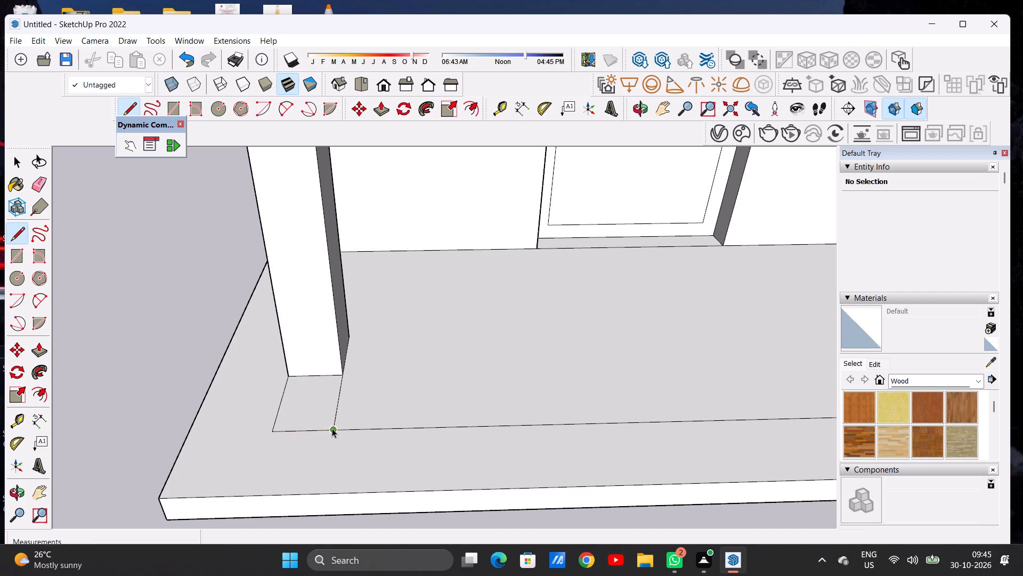
Erase the short inner edge on the slab between the column's base and the front border line.
scroll(296, 449, down, 16)
scroll(308, 428, up, 4)
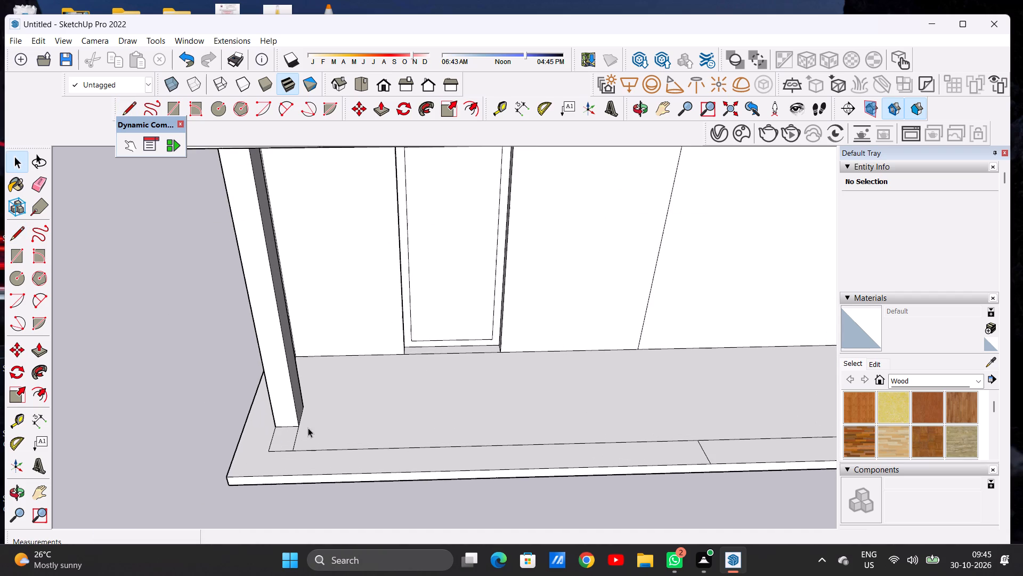
scroll(308, 428, up, 1)
key(e)
drag(294, 431, 302, 437)
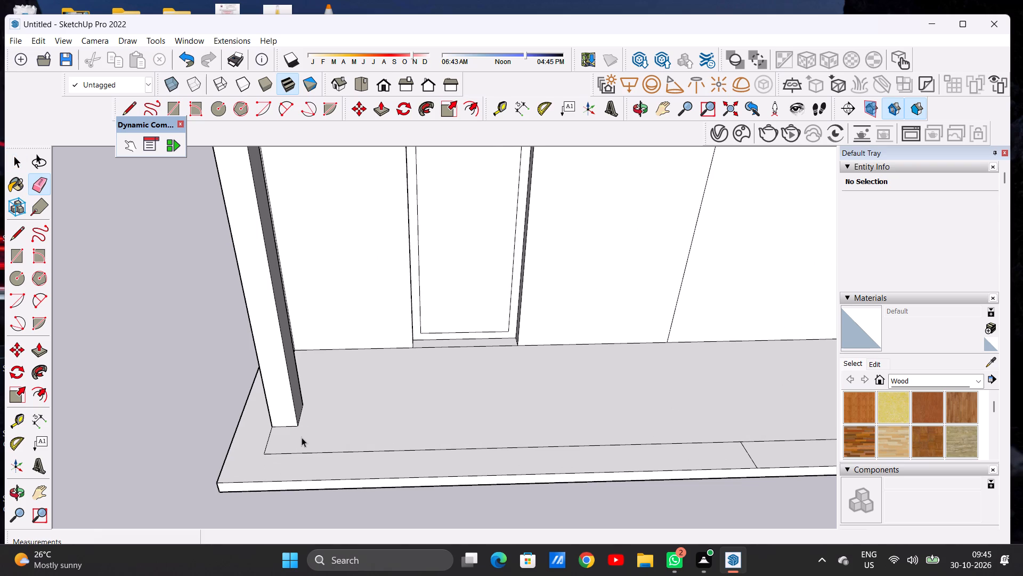
key(space)
Push/Pull the roof slab's front side inward about 1' 8" to shorten the porch overhang.
scroll(273, 465, down, 16)
middle_drag(322, 419, 319, 357)
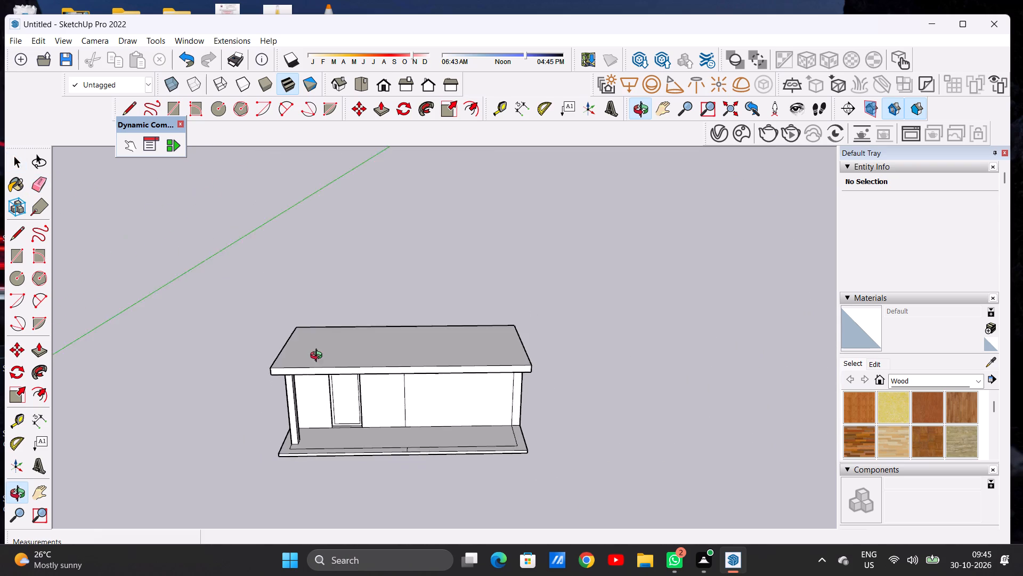
middle_drag(319, 357, 323, 341)
middle_drag(279, 376, 465, 348)
scroll(382, 371, up, 8)
middle_drag(340, 400, 339, 327)
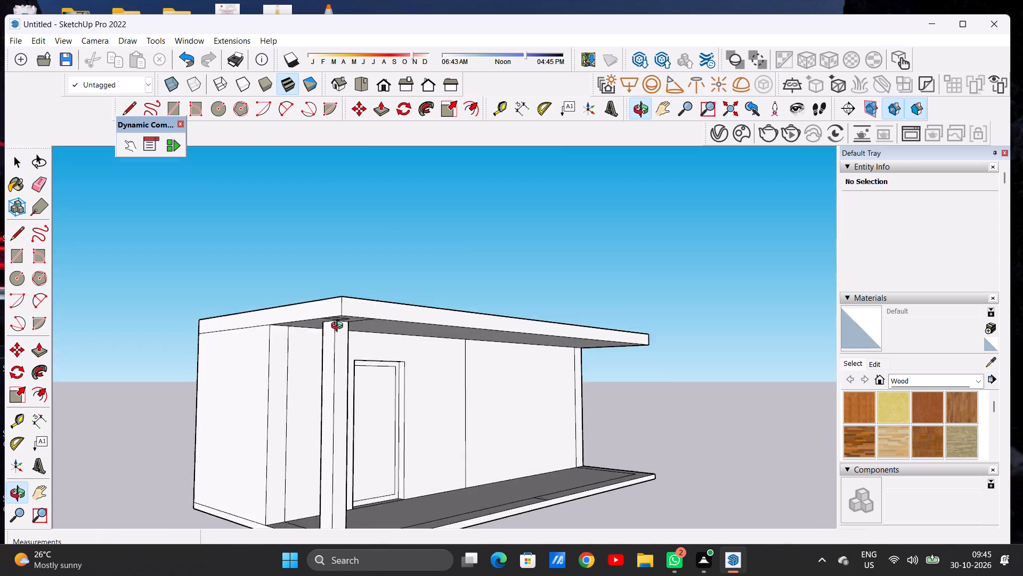
middle_drag(339, 327, 378, 318)
key(p)
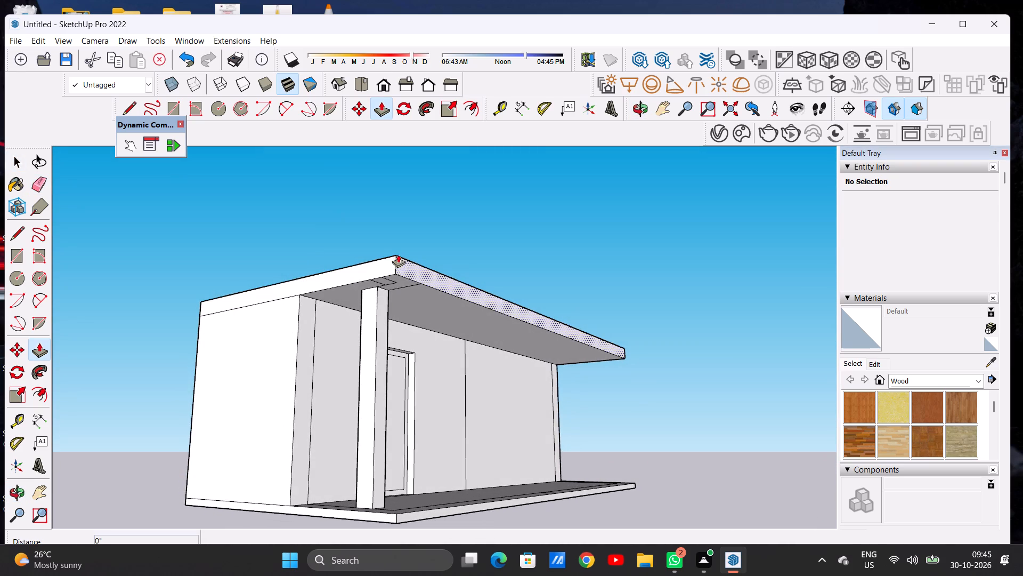
click(404, 261)
click(377, 268)
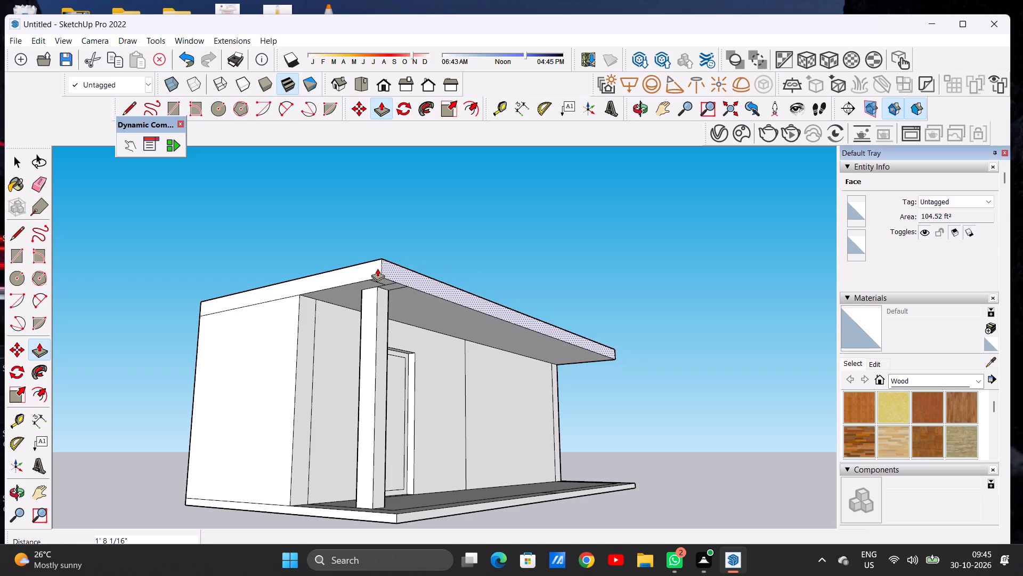
key(space)
Examine the shortened roof slab, the column and the floor slab's border from above.
middle_drag(417, 264, 391, 388)
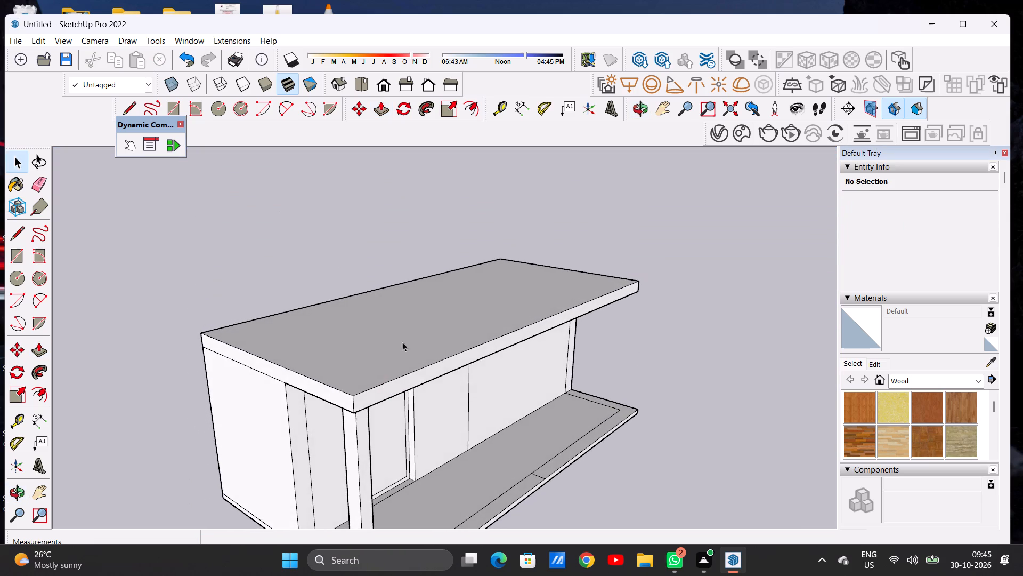
scroll(410, 318, down, 5)
scroll(410, 318, up, 1)
scroll(413, 318, down, 1)
middle_drag(451, 327, 236, 394)
scroll(254, 390, down, 4)
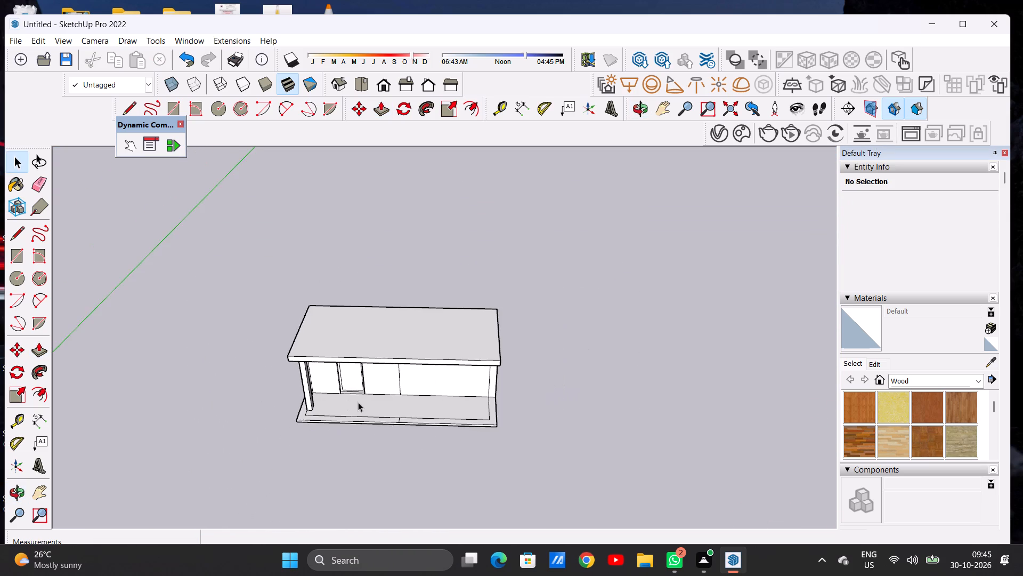
middle_drag(361, 417, 364, 467)
scroll(451, 434, up, 4)
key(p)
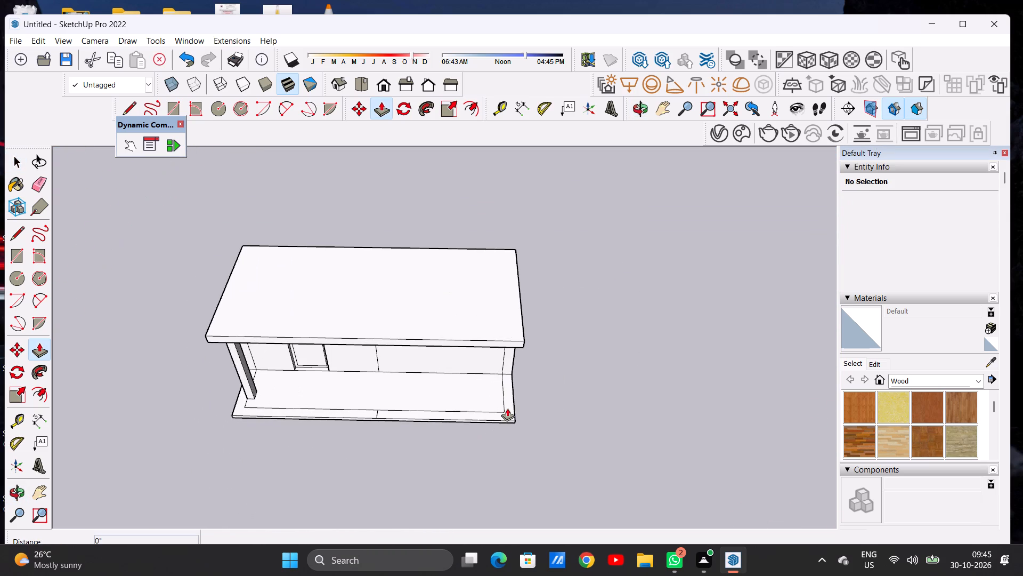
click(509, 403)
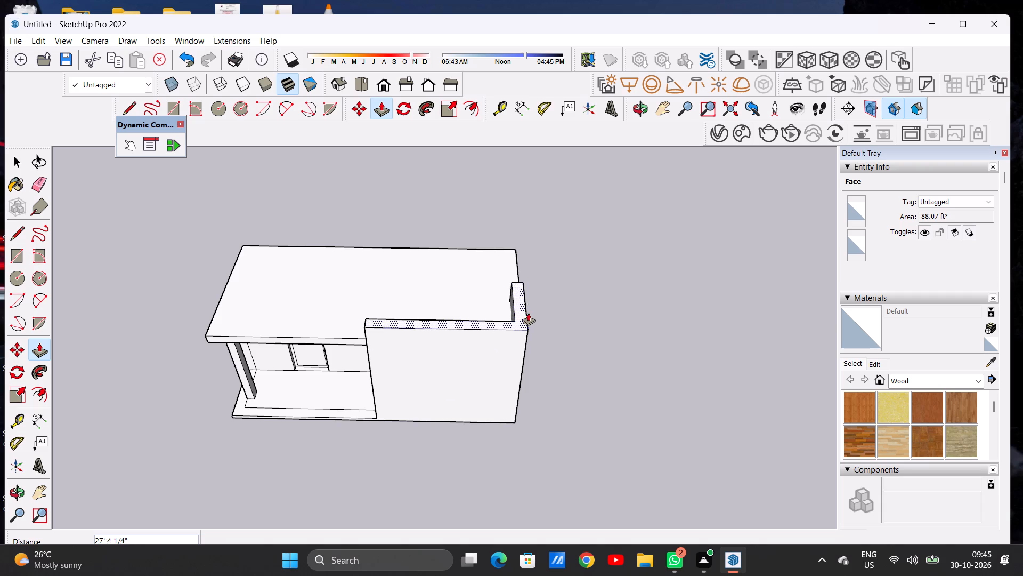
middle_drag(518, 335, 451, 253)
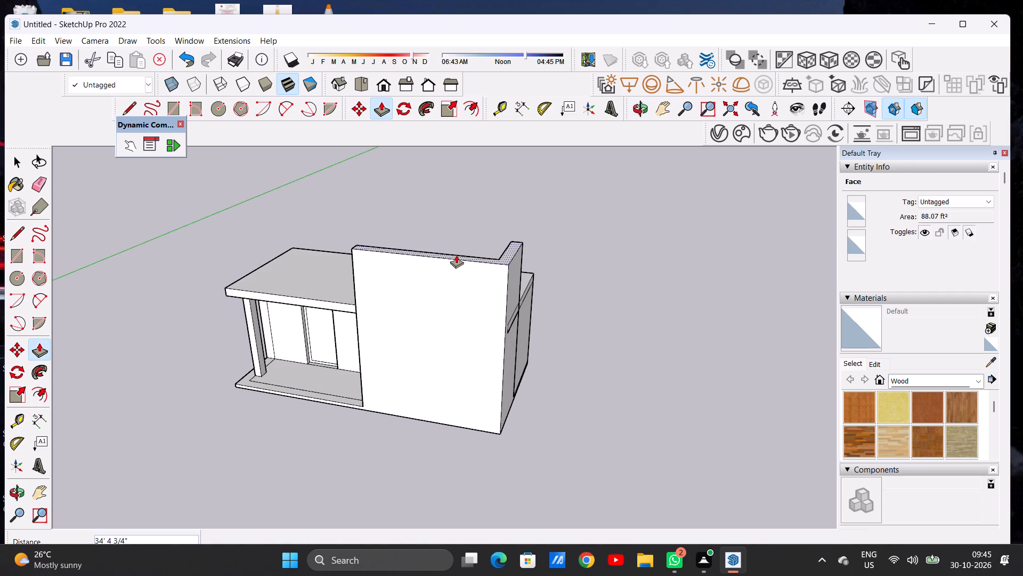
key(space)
Examine the porch, corner column, roof underside and floor border from several angles.
scroll(439, 302, down, 5)
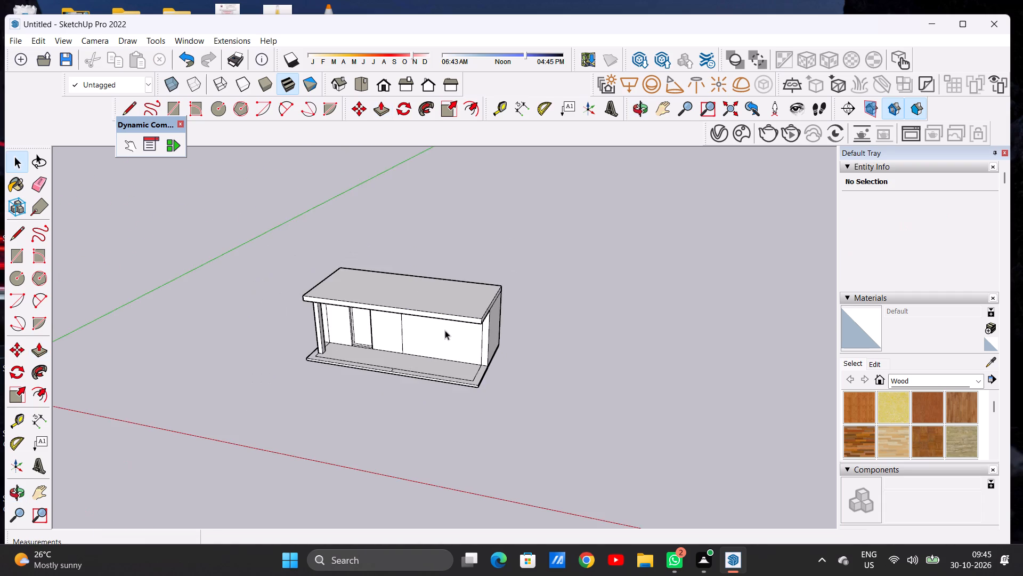
middle_drag(439, 330, 534, 246)
scroll(324, 307, up, 4)
middle_drag(317, 312, 532, 277)
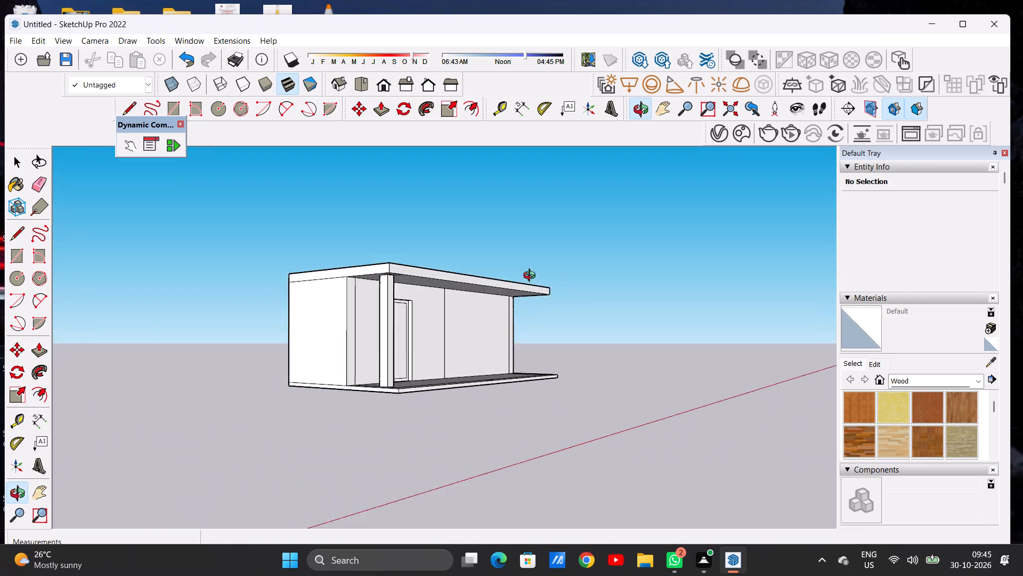
middle_drag(532, 277, 387, 213)
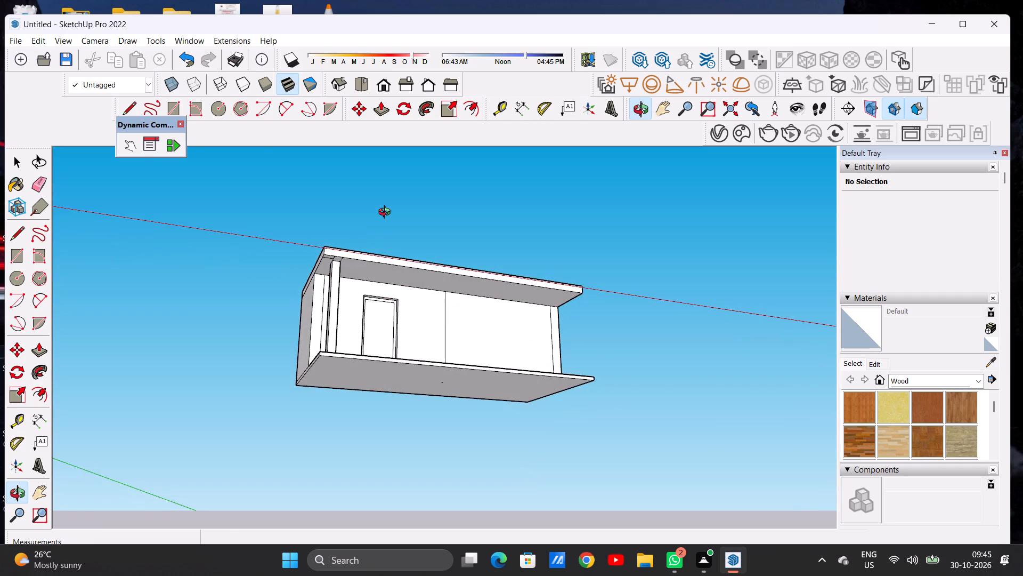
middle_drag(387, 213, 318, 398)
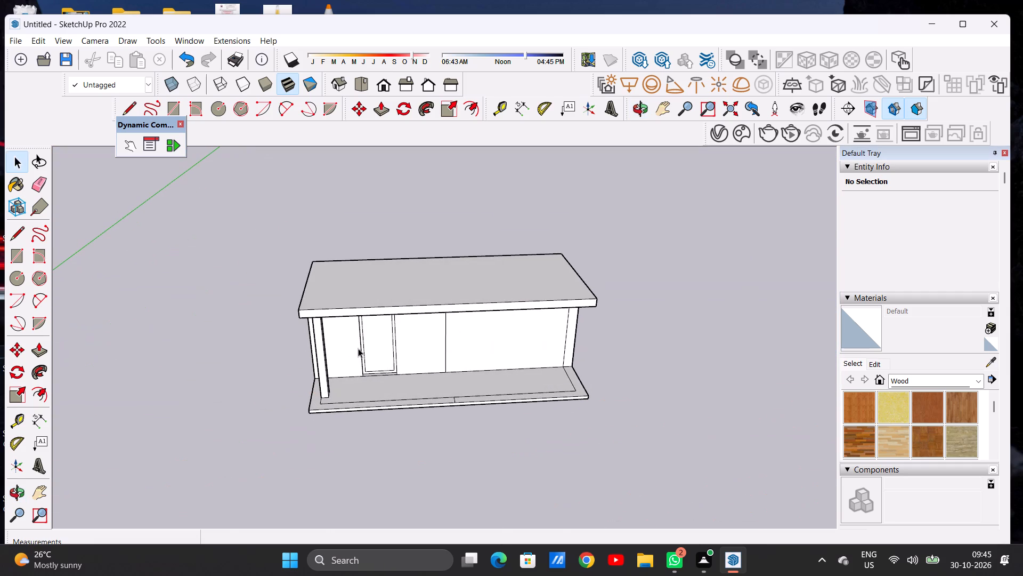
scroll(311, 420, down, 6)
middle_drag(444, 401, 277, 340)
scroll(458, 338, up, 15)
scroll(504, 334, down, 15)
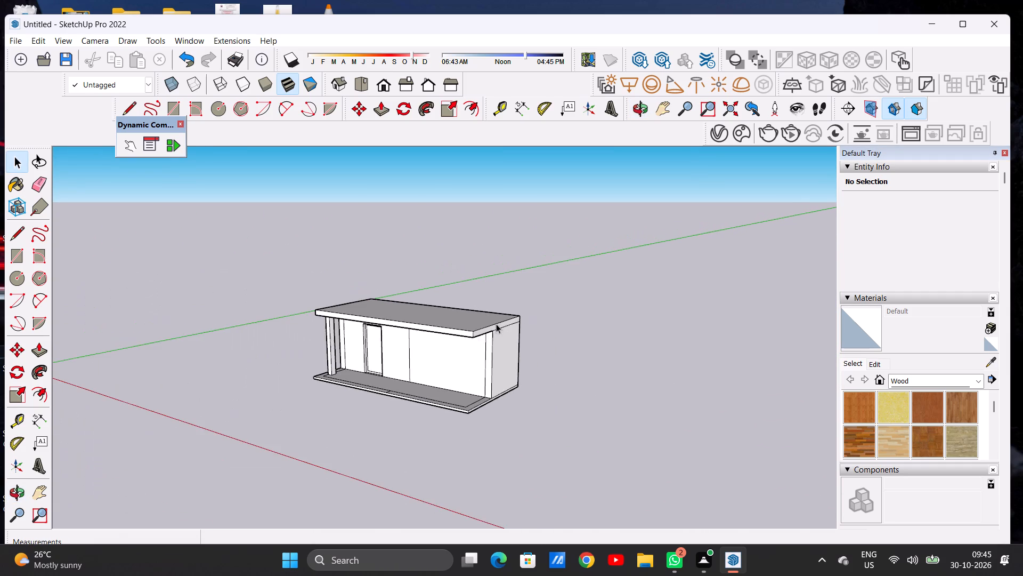
middle_drag(472, 365, 476, 465)
scroll(484, 412, up, 7)
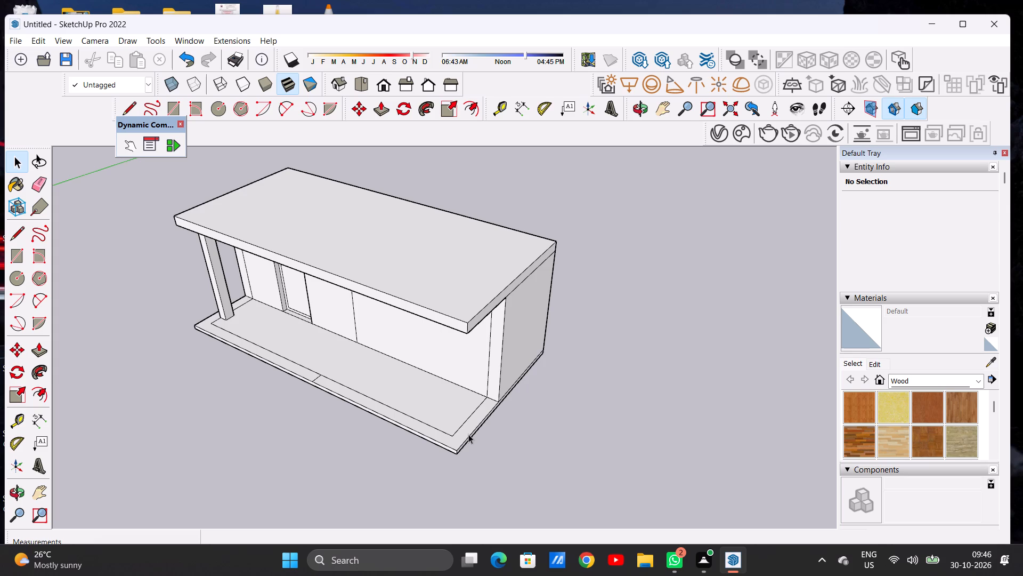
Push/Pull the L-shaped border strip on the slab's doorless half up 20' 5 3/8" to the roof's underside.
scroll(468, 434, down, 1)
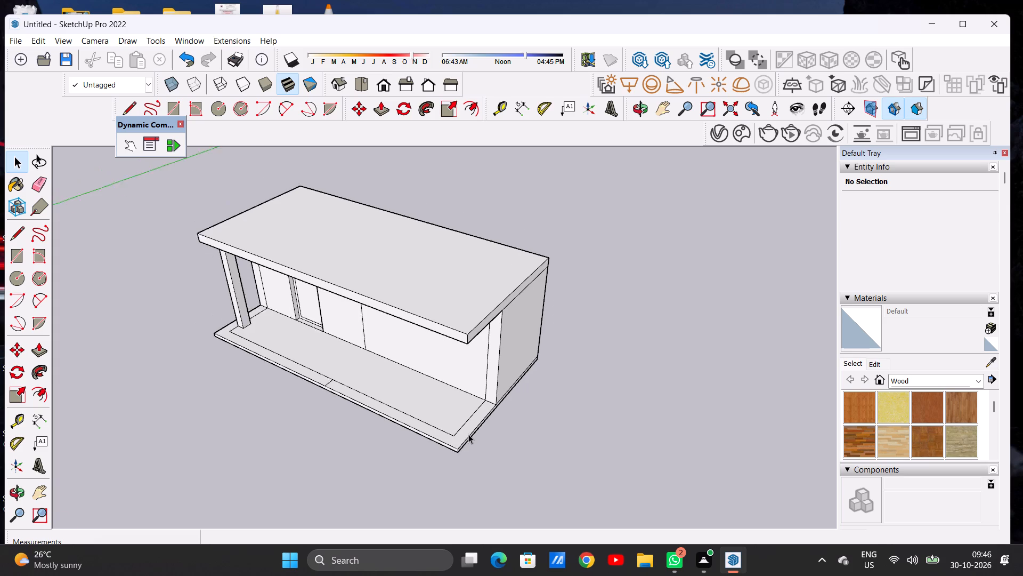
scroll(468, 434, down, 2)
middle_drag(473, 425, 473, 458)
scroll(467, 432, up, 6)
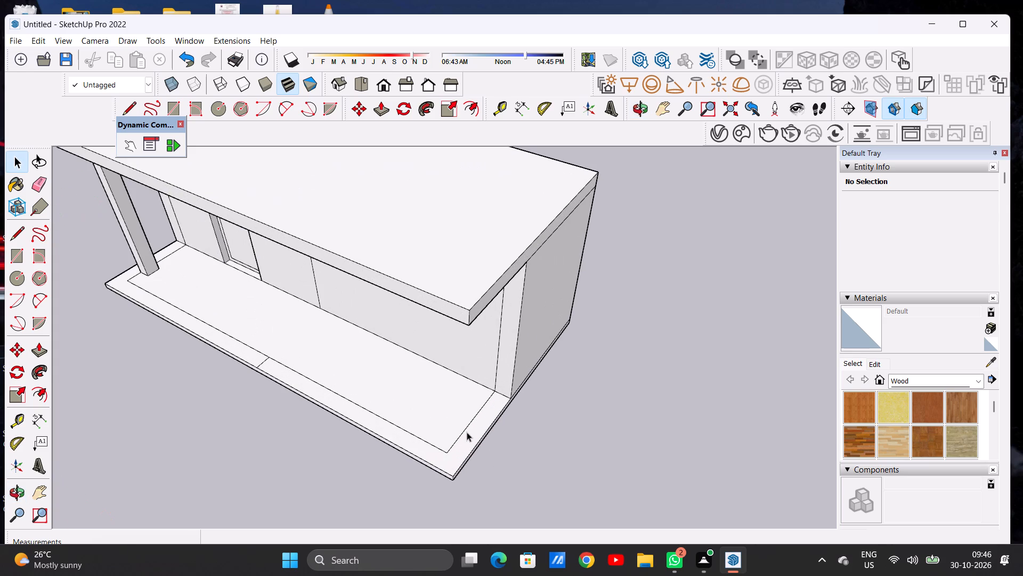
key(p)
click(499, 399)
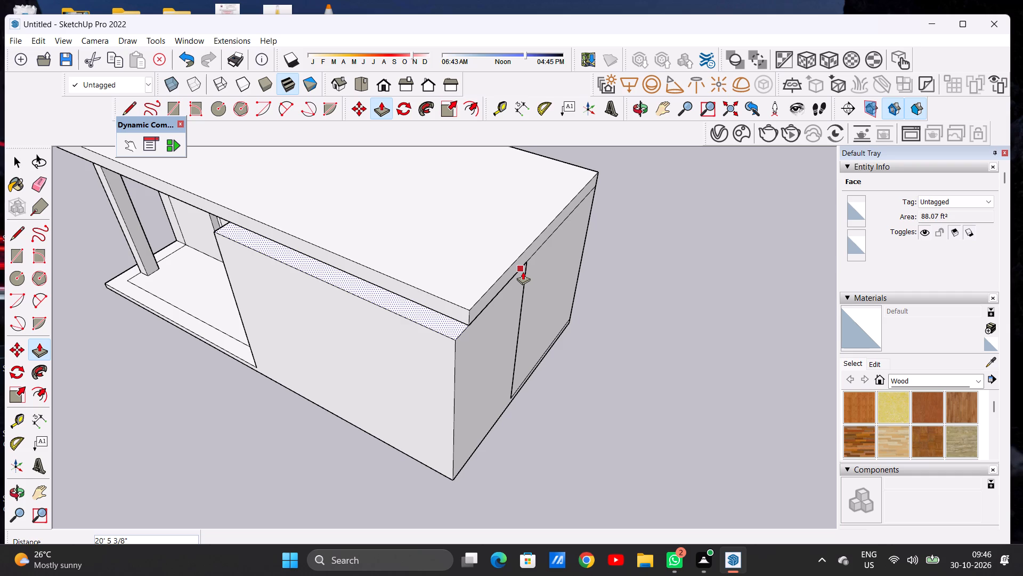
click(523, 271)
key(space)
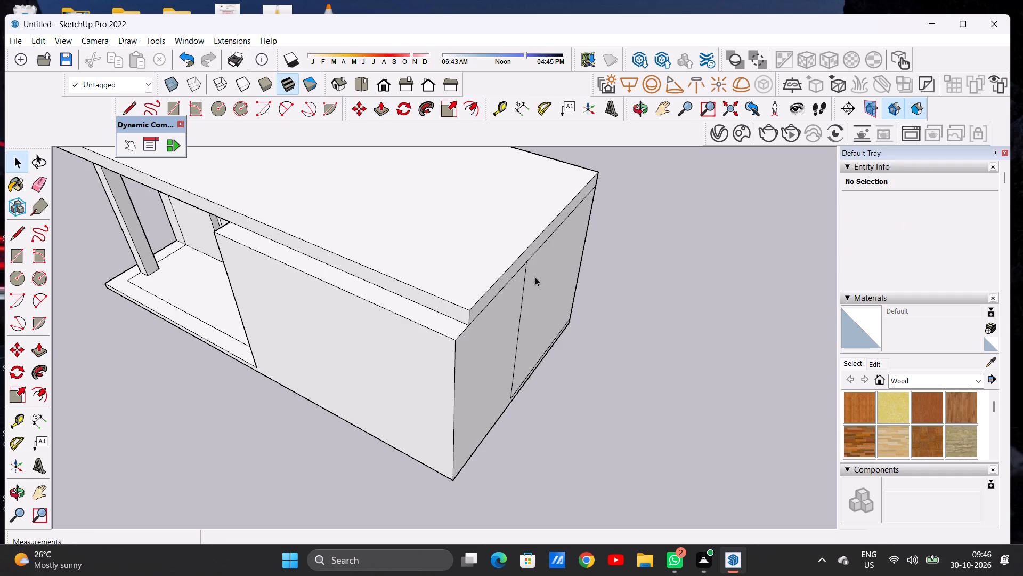
Examine the raised front and side wall against the roof and the open porch from several angles.
scroll(515, 356, down, 10)
scroll(441, 386, up, 1)
scroll(440, 387, down, 5)
middle_drag(431, 388, 440, 383)
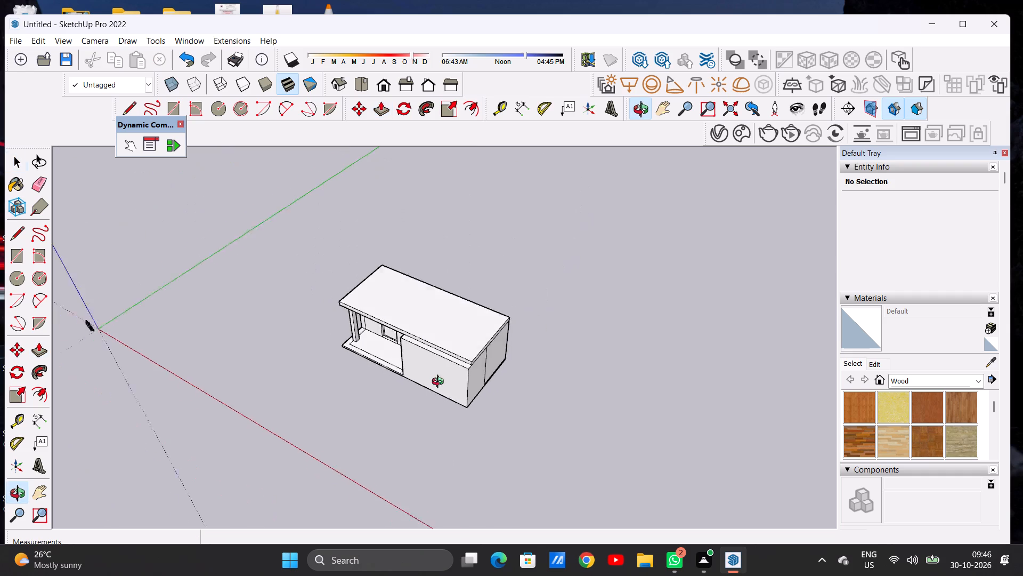
middle_drag(440, 383, 551, 316)
scroll(489, 327, up, 8)
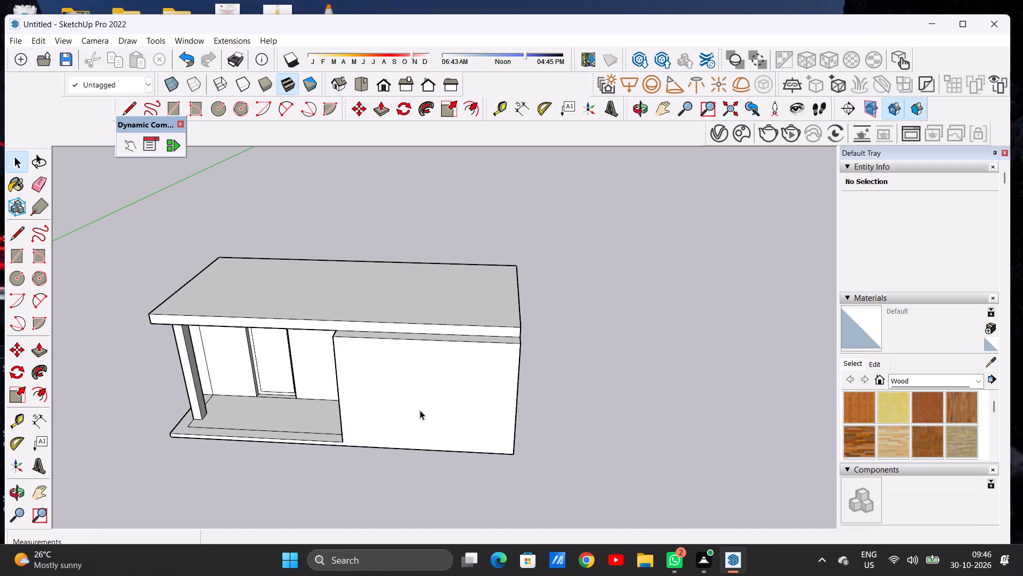
scroll(418, 422, down, 10)
middle_drag(418, 435, 440, 397)
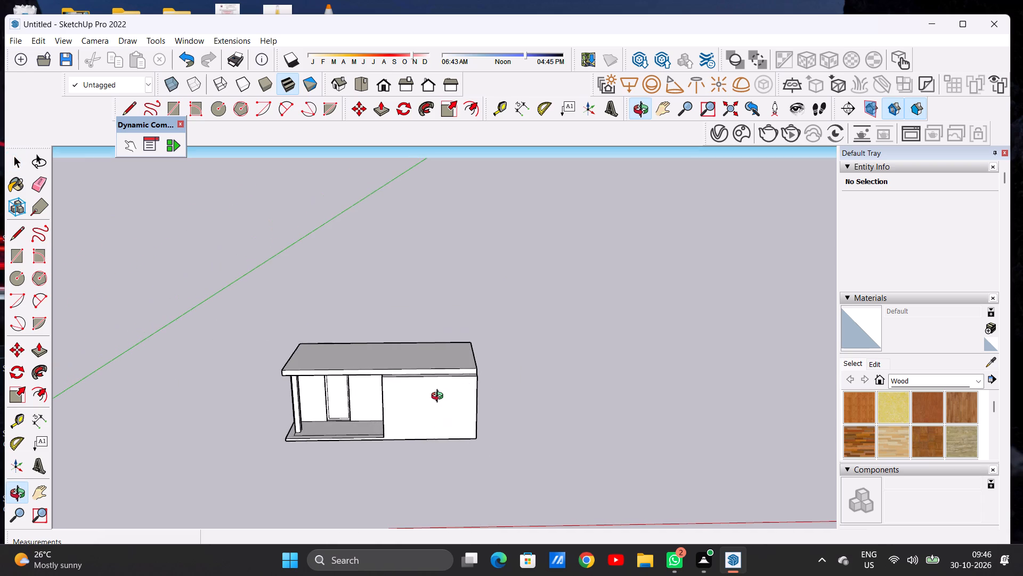
middle_drag(440, 397, 436, 400)
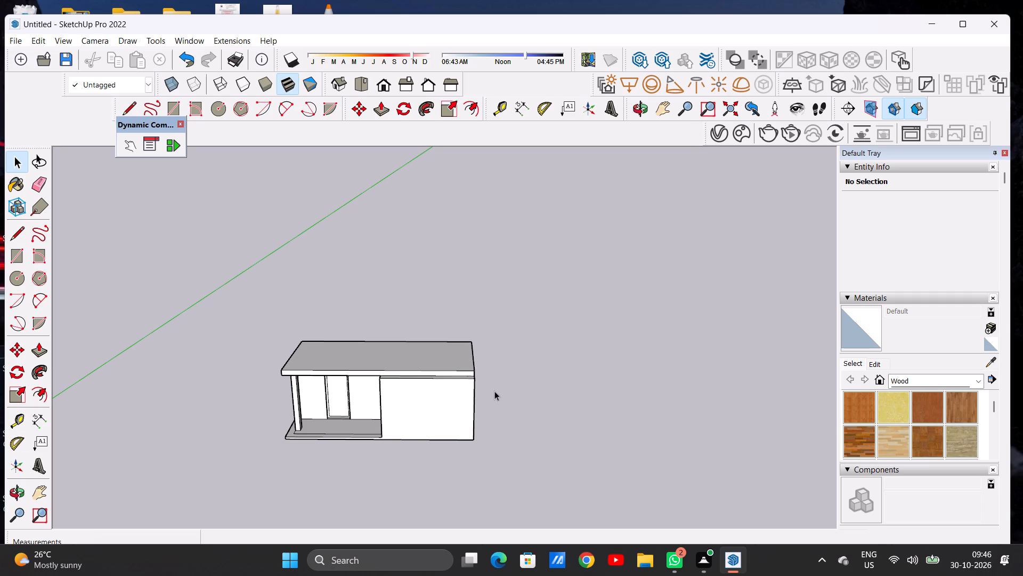
scroll(434, 419, down, 5)
middle_drag(435, 428, 433, 407)
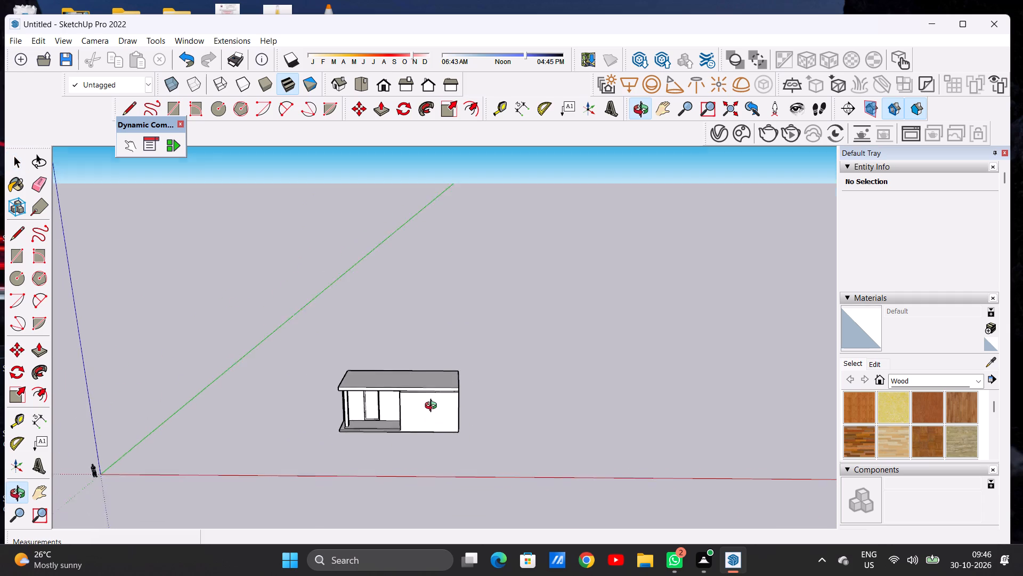
middle_drag(433, 407, 432, 394)
scroll(434, 410, down, 2)
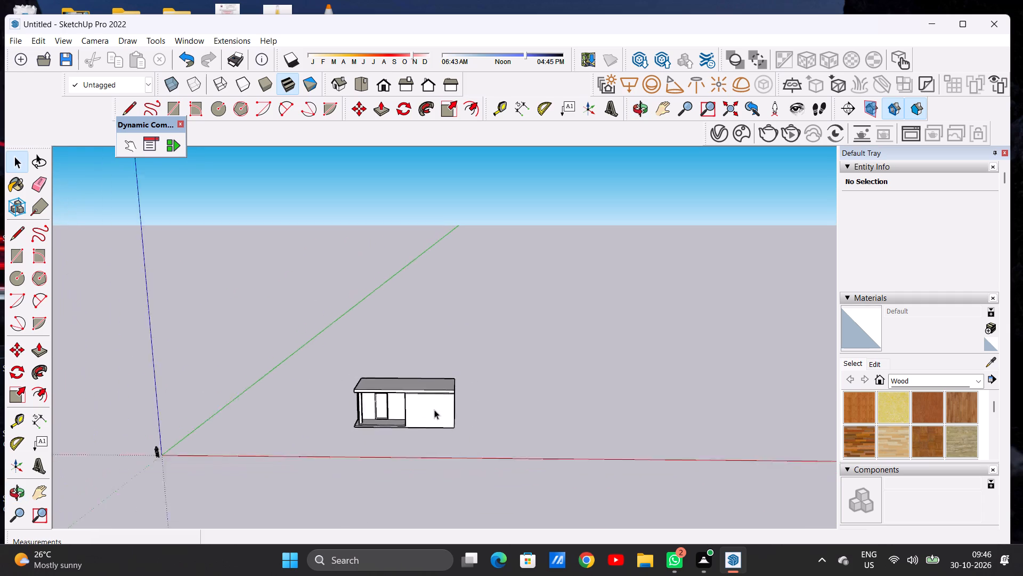
scroll(434, 410, down, 3)
middle_drag(376, 409, 499, 412)
scroll(441, 426, up, 6)
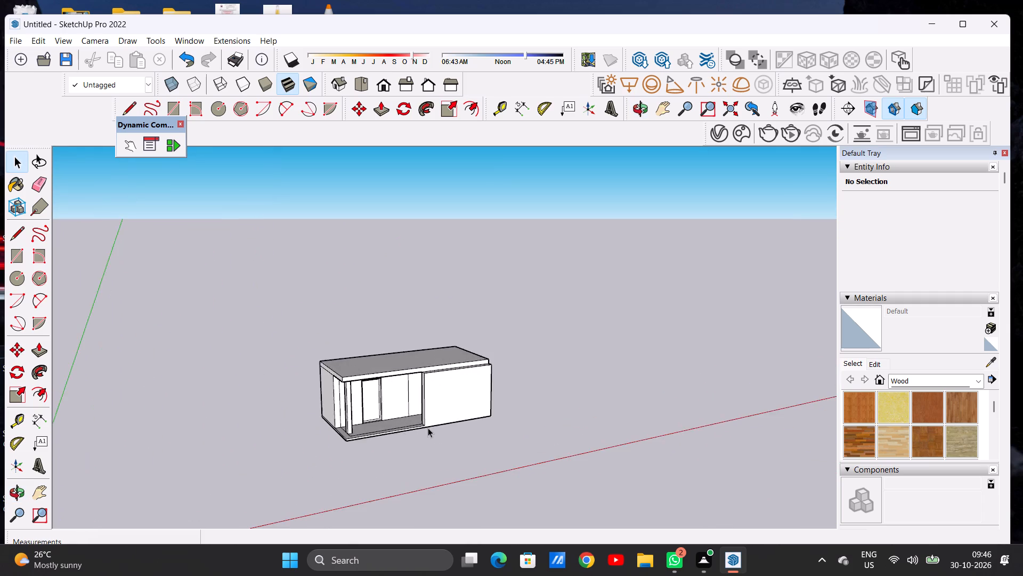
scroll(428, 428, up, 3)
scroll(422, 428, down, 1)
scroll(422, 428, up, 7)
scroll(428, 419, down, 6)
middle_drag(450, 397, 364, 399)
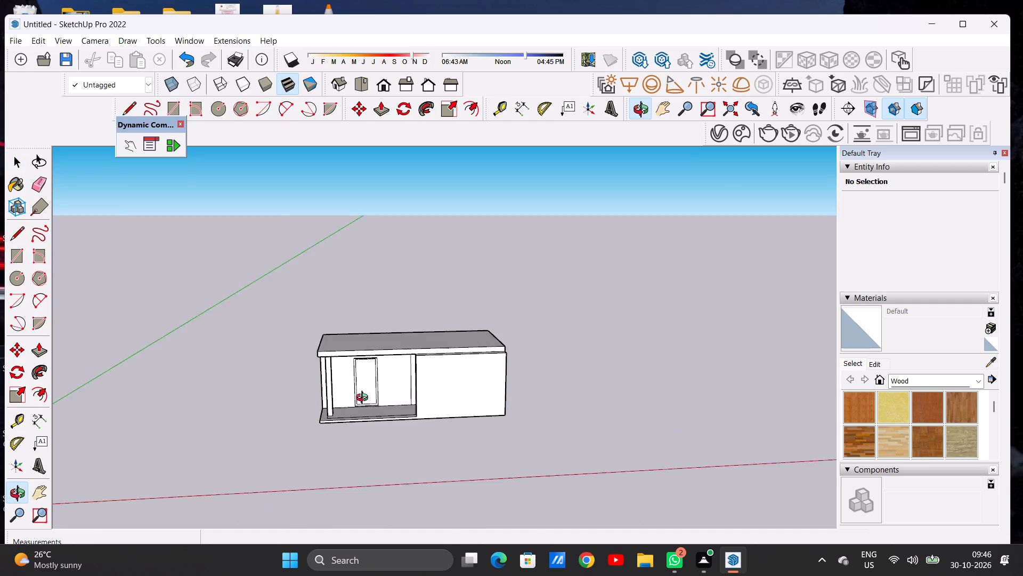
middle_drag(364, 399, 370, 444)
scroll(453, 427, up, 1)
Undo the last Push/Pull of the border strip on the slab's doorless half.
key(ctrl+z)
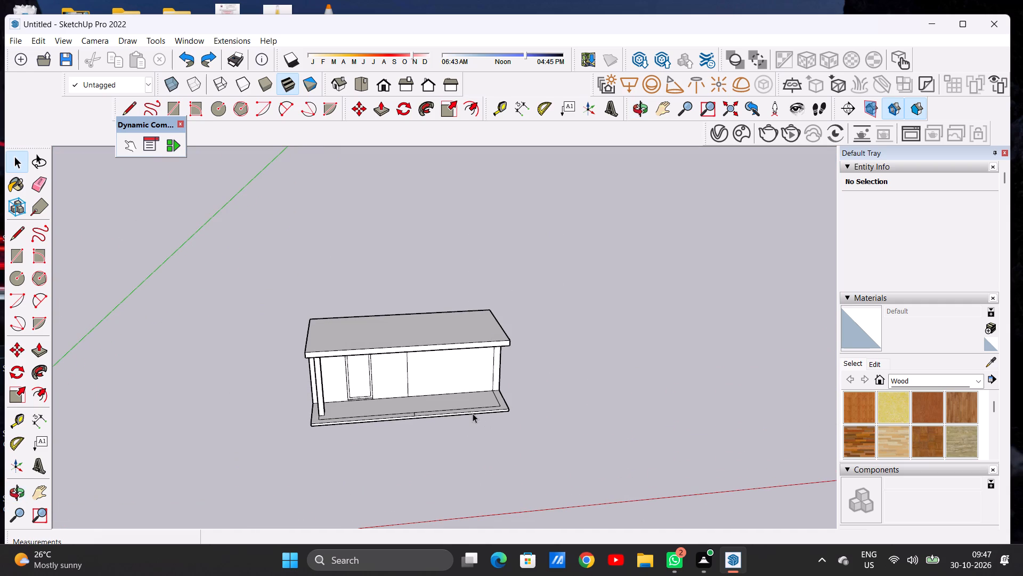
Push/Pull the L-shaped border strip on the slab's doorless half up 20' 5 3/8" to the roof's lower corner.
middle_drag(498, 404, 473, 452)
scroll(469, 433, down, 3)
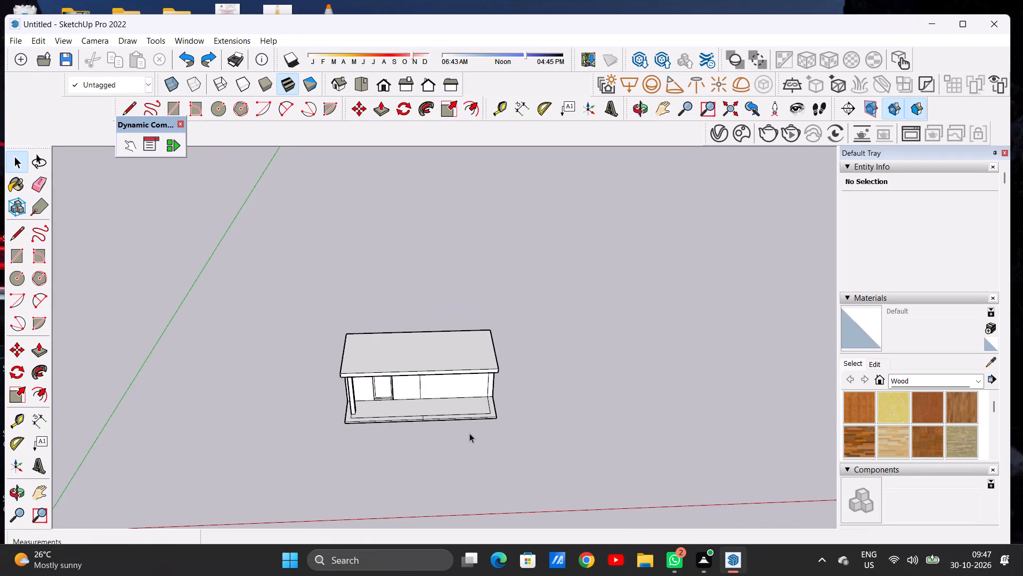
middle_drag(496, 431, 489, 443)
scroll(499, 415, up, 2)
scroll(498, 415, down, 1)
scroll(498, 415, up, 1)
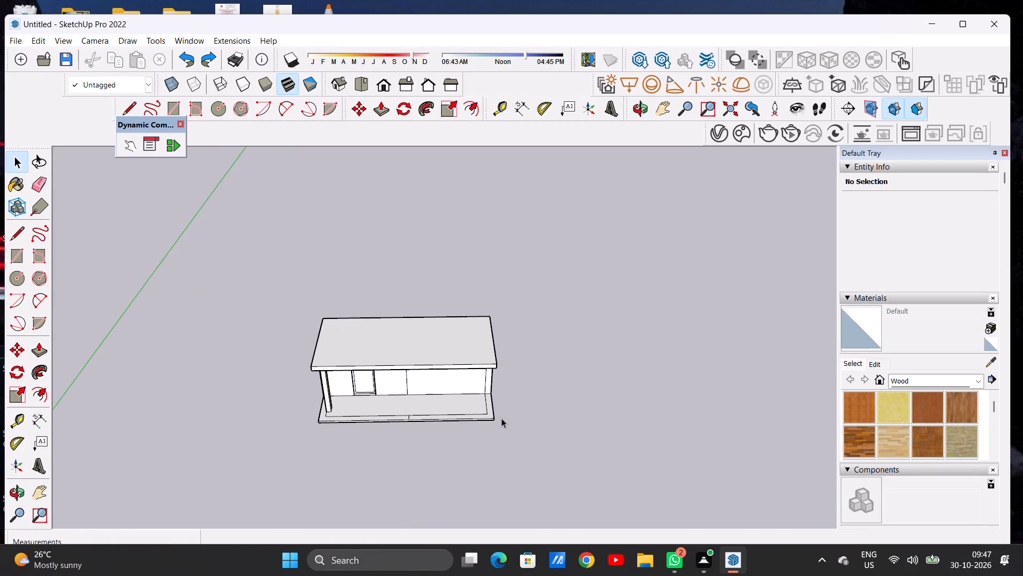
scroll(494, 449, down, 4)
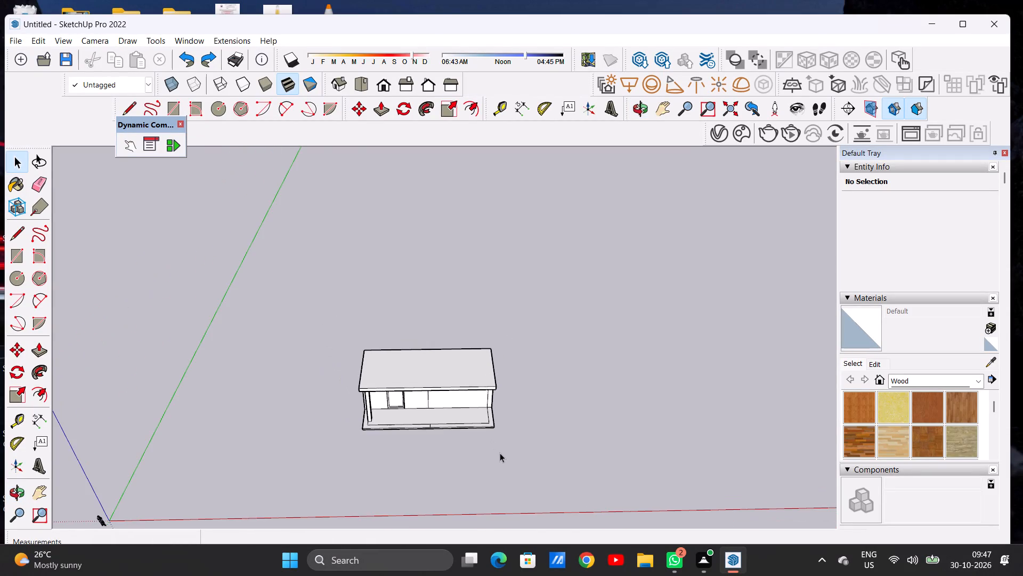
middle_drag(500, 453, 482, 379)
scroll(488, 399, up, 6)
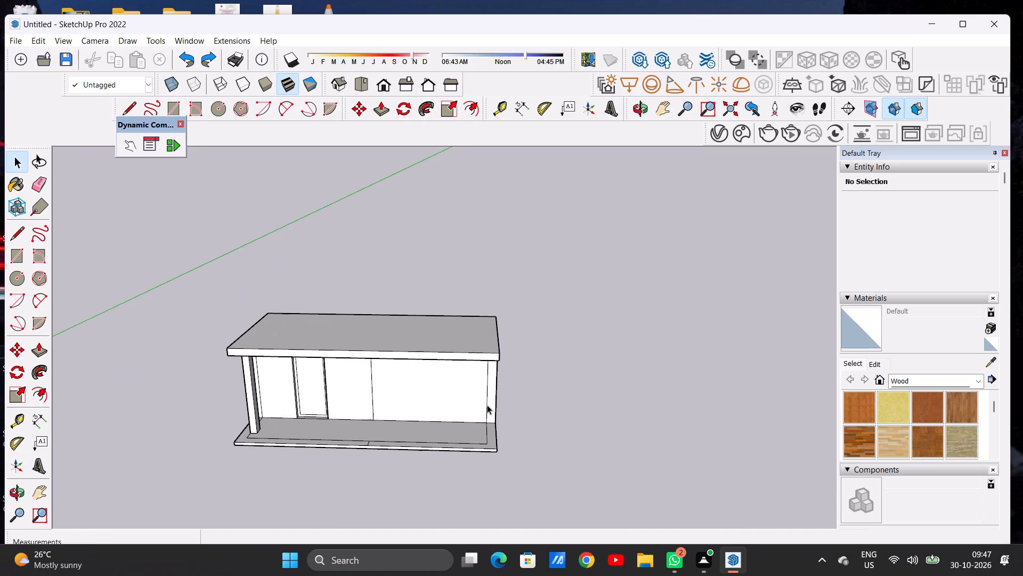
key(p)
scroll(498, 435, up, 8)
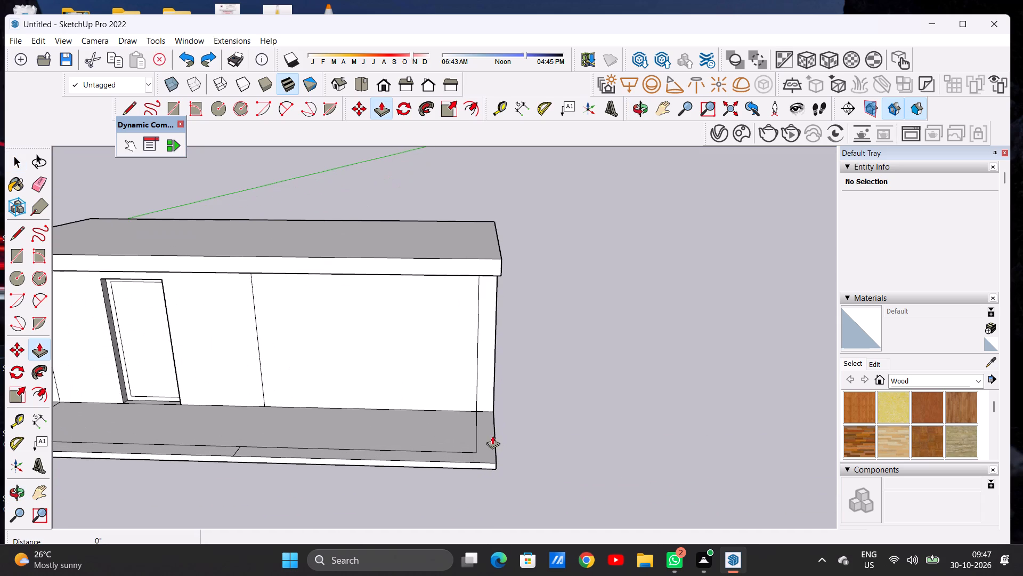
click(484, 447)
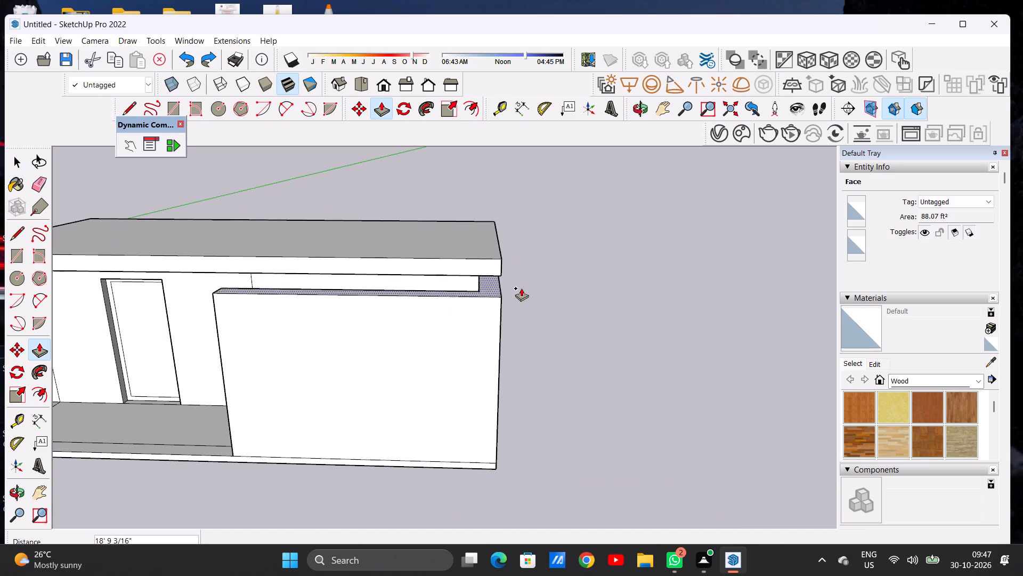
middle_drag(511, 283, 378, 326)
scroll(413, 322, up, 6)
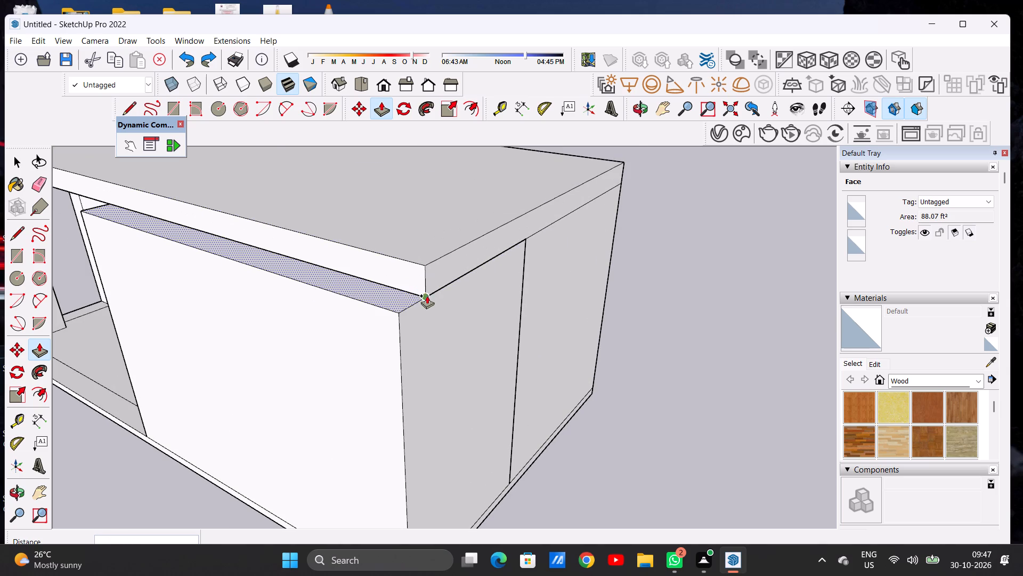
scroll(428, 295, up, 1)
scroll(428, 295, down, 1)
scroll(428, 295, up, 5)
click(428, 295)
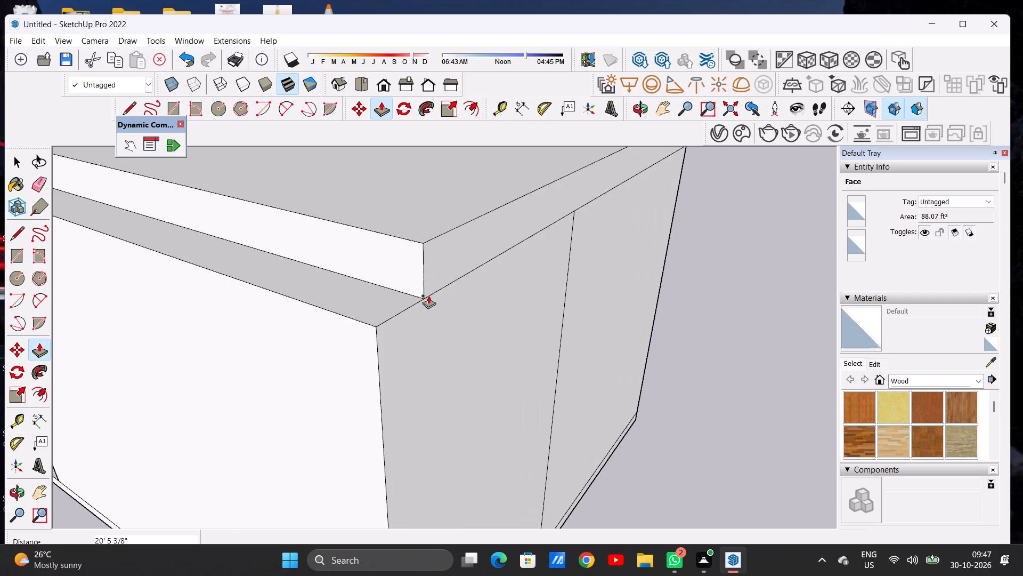
key(space)
Examine the building's front with the raised wall beside the open porch.
scroll(449, 313, down, 19)
middle_drag(387, 340, 418, 336)
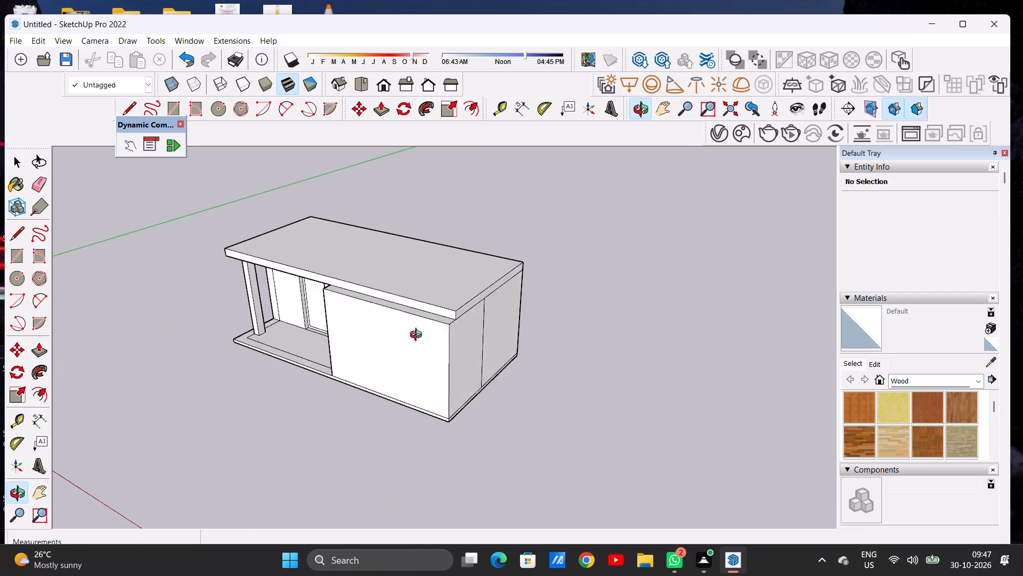
middle_drag(418, 336, 594, 300)
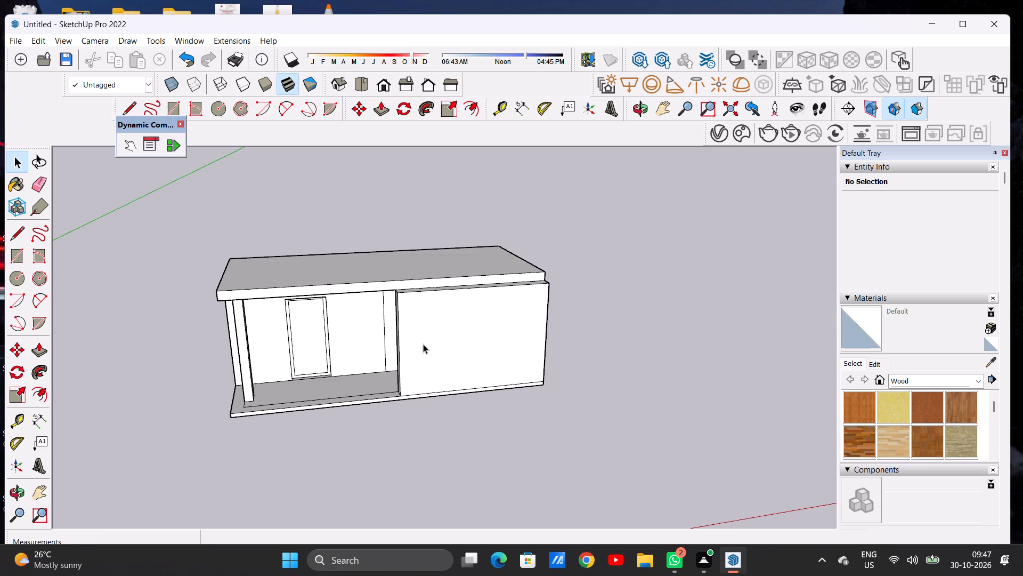
scroll(423, 344, down, 6)
middle_drag(440, 341, 365, 302)
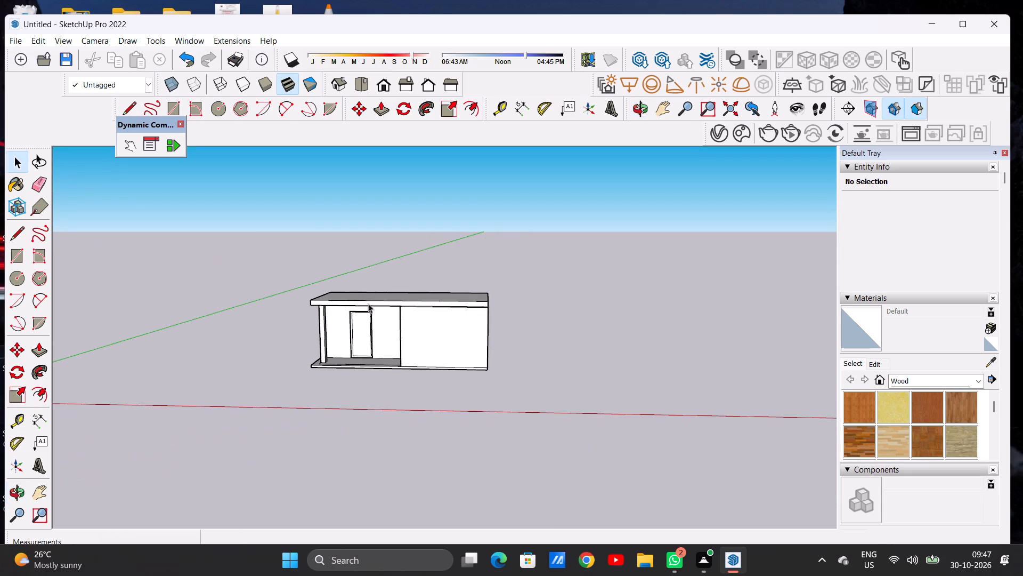
scroll(432, 337, down, 7)
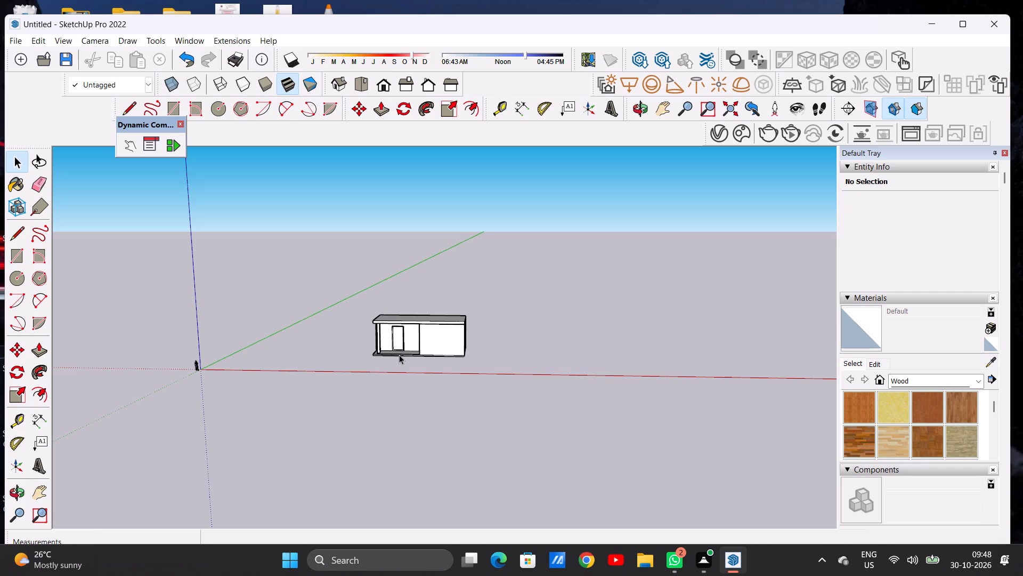
Push/Pull the raised front wall's end face beside the open porch back by about 3' 6" to widen the opening.
scroll(404, 350, down, 6)
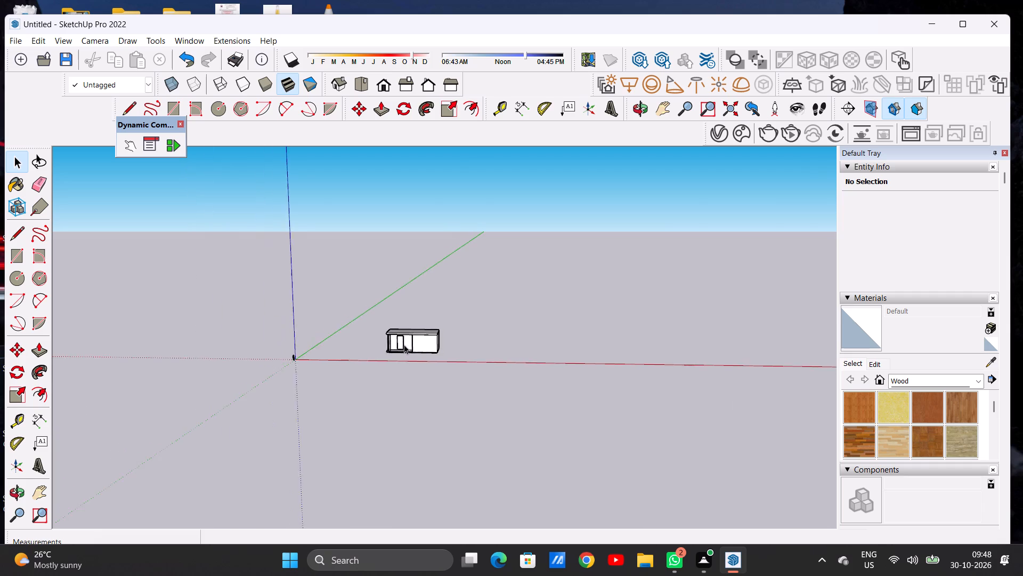
scroll(409, 333, up, 16)
middle_drag(416, 329, 579, 356)
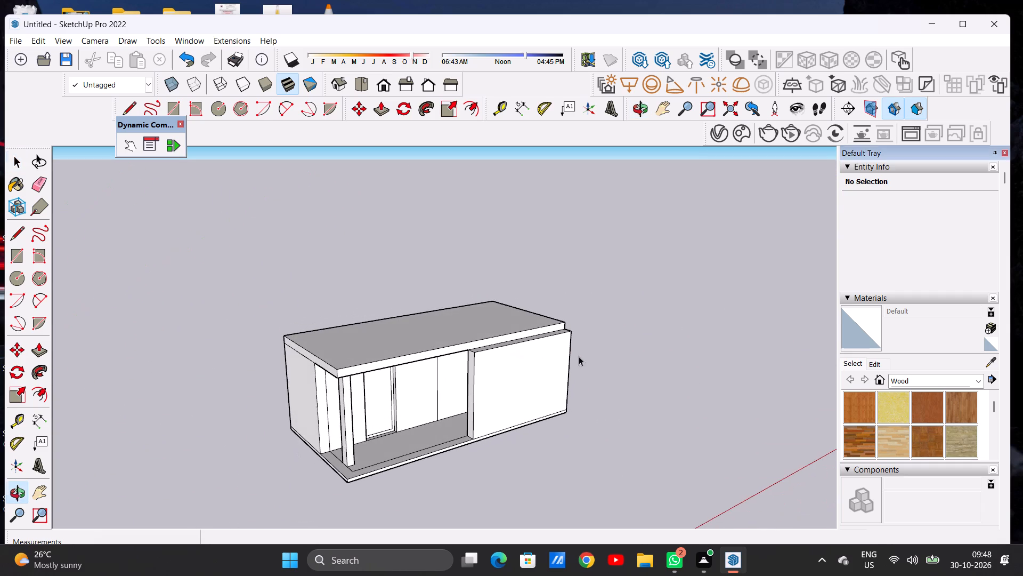
key(p)
scroll(471, 421, up, 8)
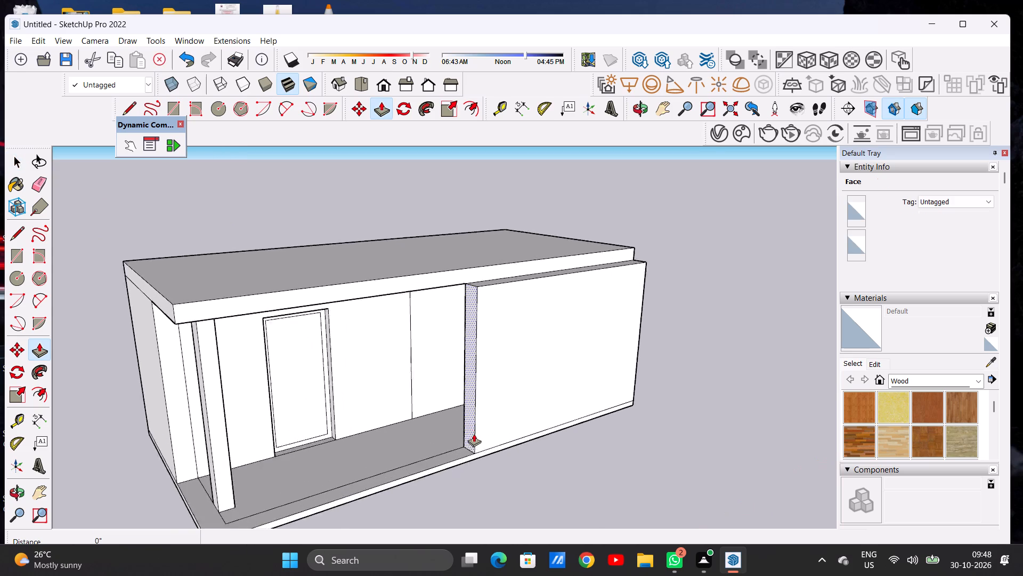
scroll(474, 434, up, 5)
click(466, 437)
click(506, 421)
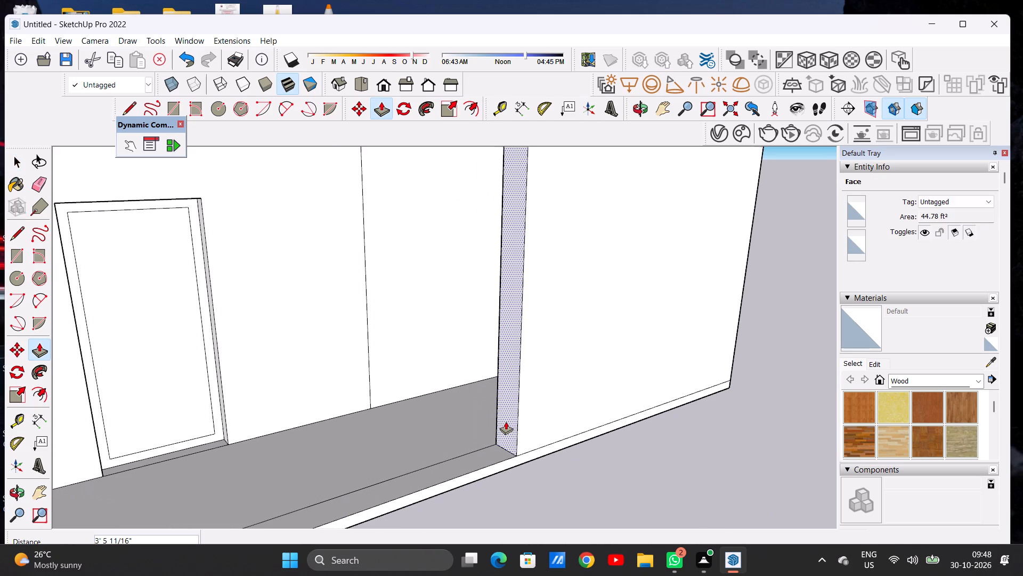
key(space)
Push/Pull the raised front wall's end face back another 11' or so to widen the porch opening further.
scroll(490, 460, down, 13)
middle_drag(537, 412, 349, 386)
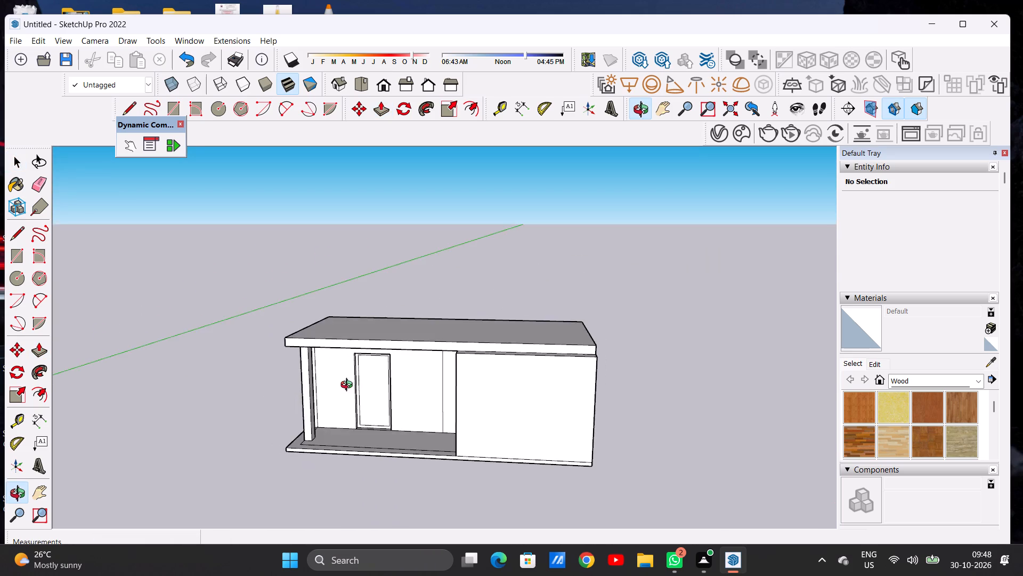
middle_drag(349, 386, 385, 369)
middle_drag(384, 369, 380, 358)
scroll(424, 417, down, 1)
scroll(424, 417, up, 1)
scroll(426, 416, down, 1)
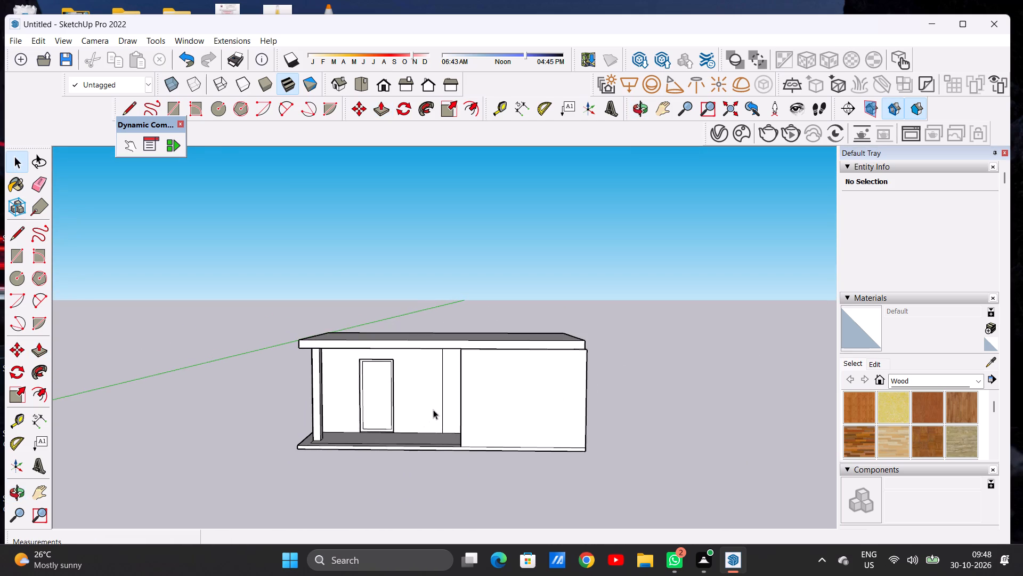
middle_drag(439, 411, 585, 427)
scroll(499, 403, up, 3)
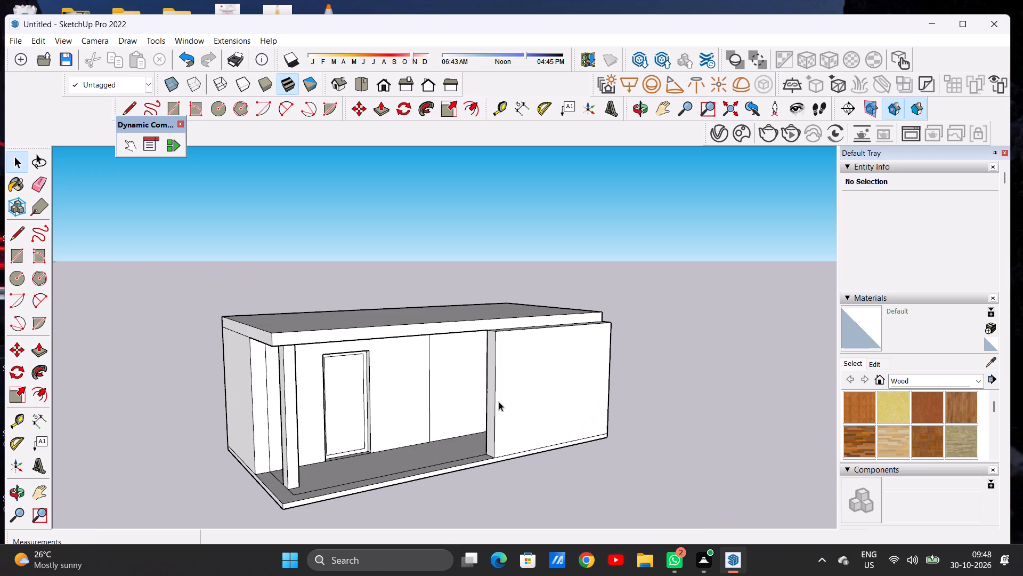
key(p)
scroll(480, 420, up, 7)
click(505, 438)
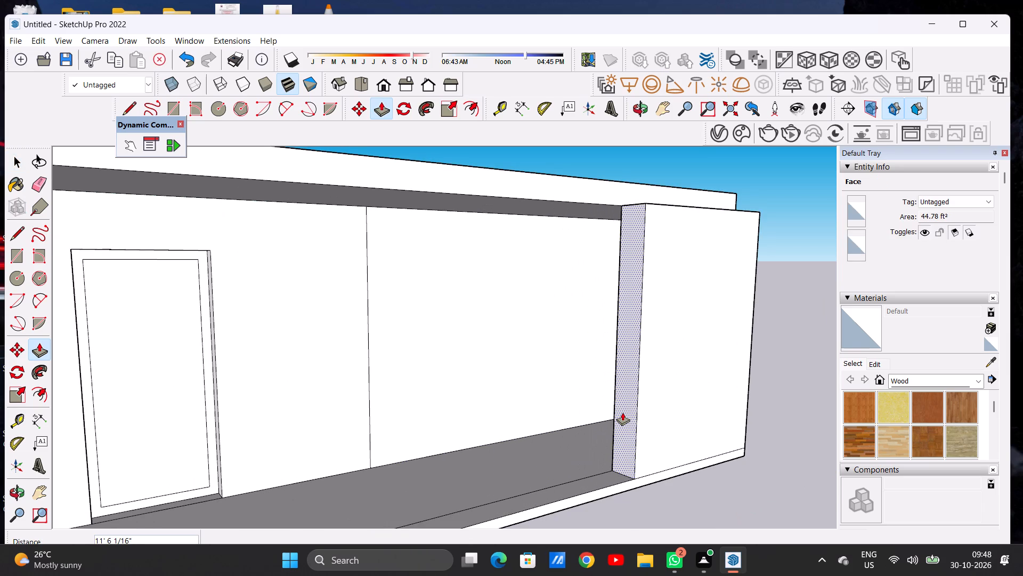
click(619, 422)
key(space)
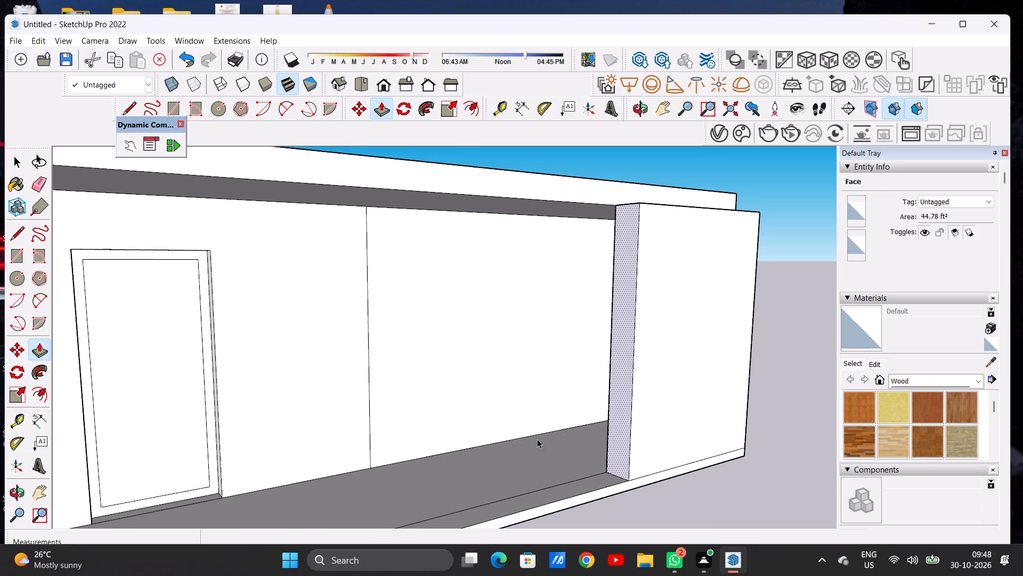
Examine the building's front, comparing the shortened front wall with the widened porch opening, roof and recessed back wall.
scroll(504, 446, down, 13)
middle_drag(502, 447, 355, 449)
scroll(363, 451, down, 7)
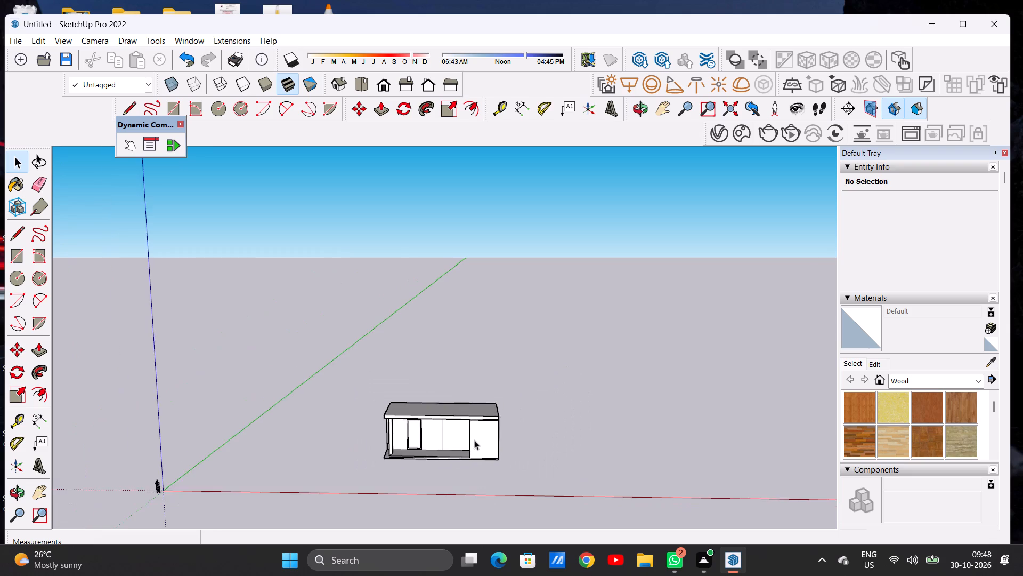
scroll(502, 440, up, 9)
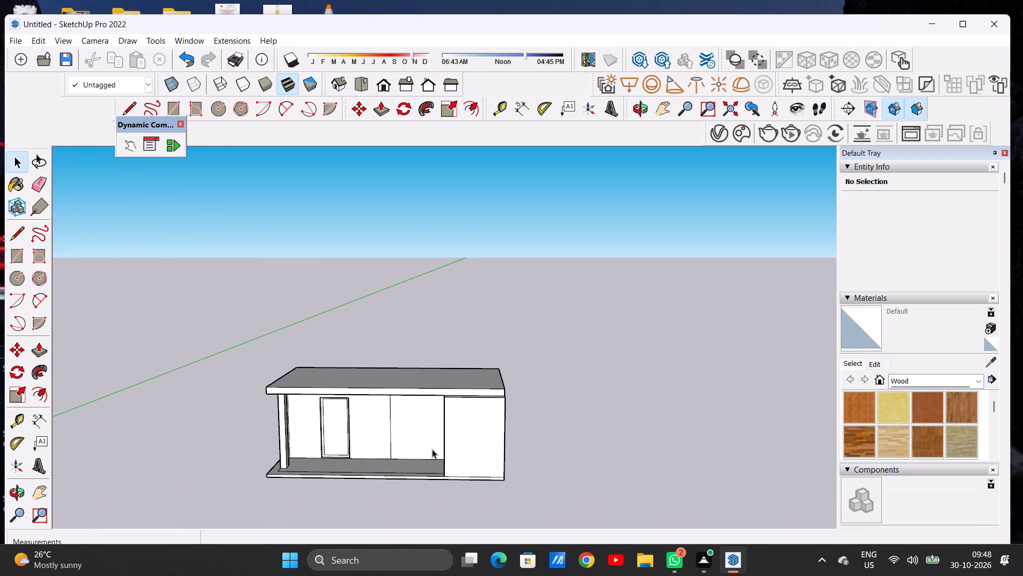
scroll(390, 449, down, 5)
scroll(486, 452, up, 2)
scroll(486, 452, down, 1)
scroll(486, 452, up, 1)
scroll(445, 470, up, 6)
middle_drag(445, 471, 445, 465)
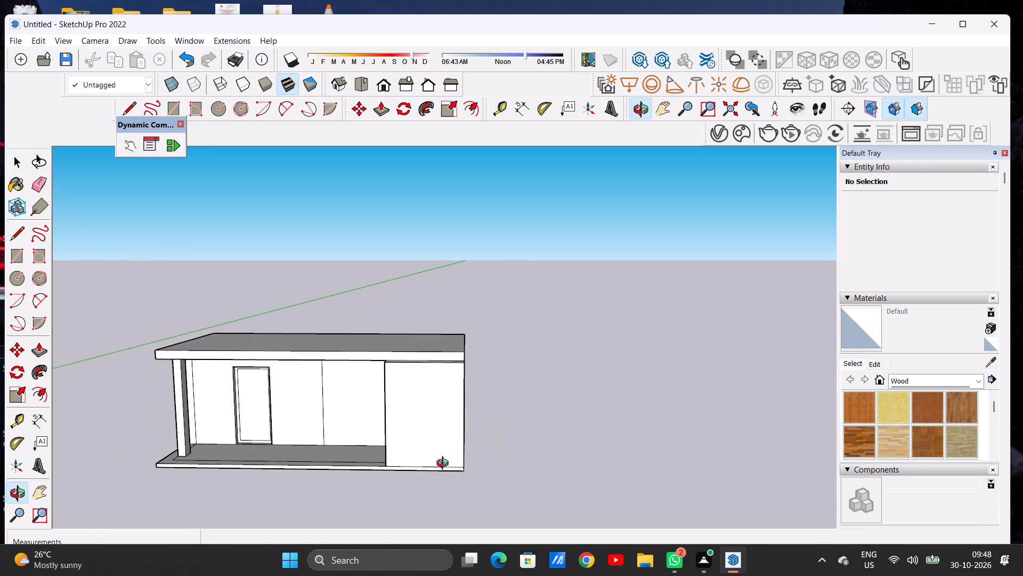
middle_drag(445, 465, 441, 447)
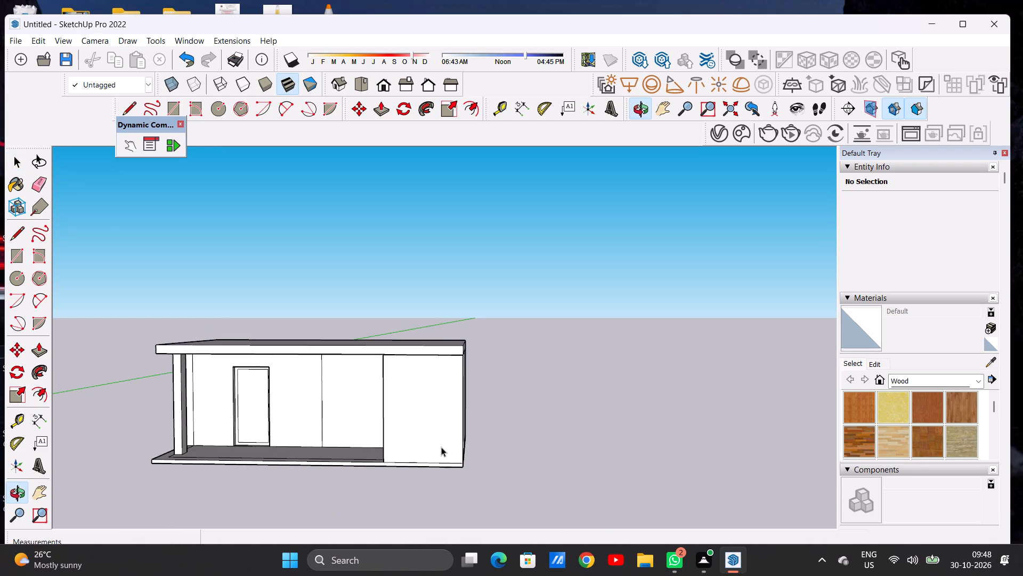
scroll(452, 448, down, 2)
scroll(436, 434, up, 5)
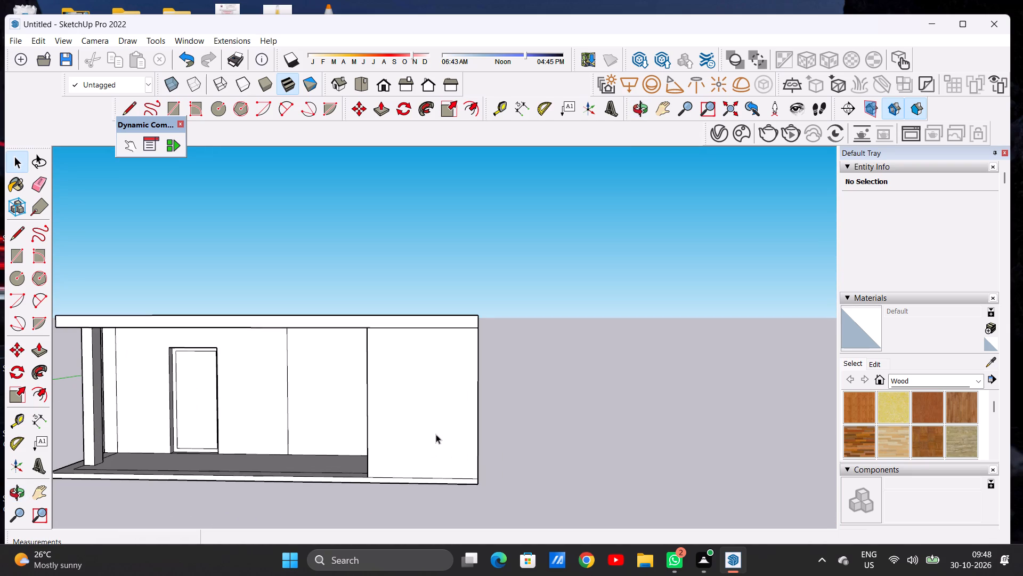
middle_drag(436, 434, 447, 436)
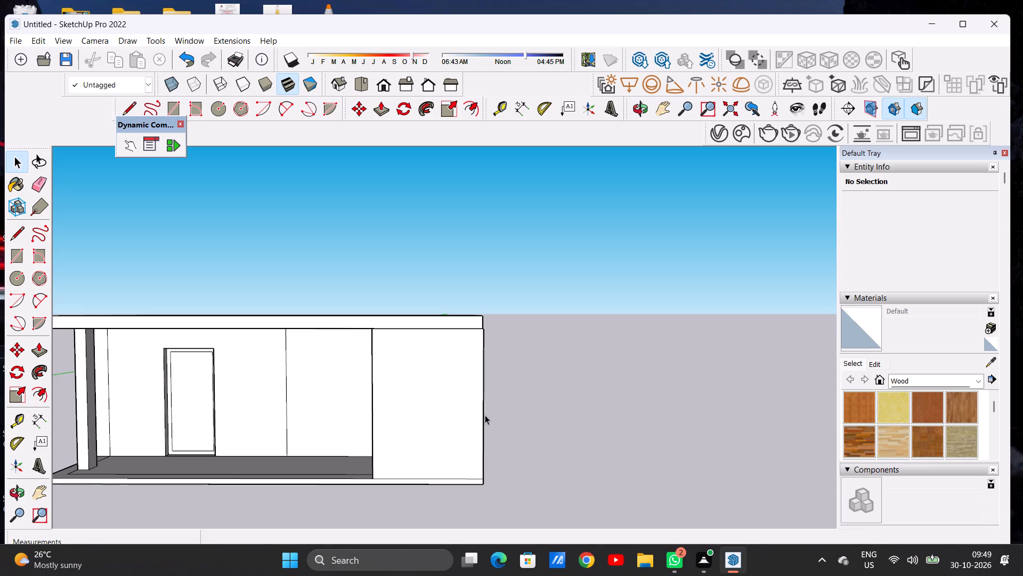
scroll(485, 418, down, 7)
middle_drag(484, 419, 478, 467)
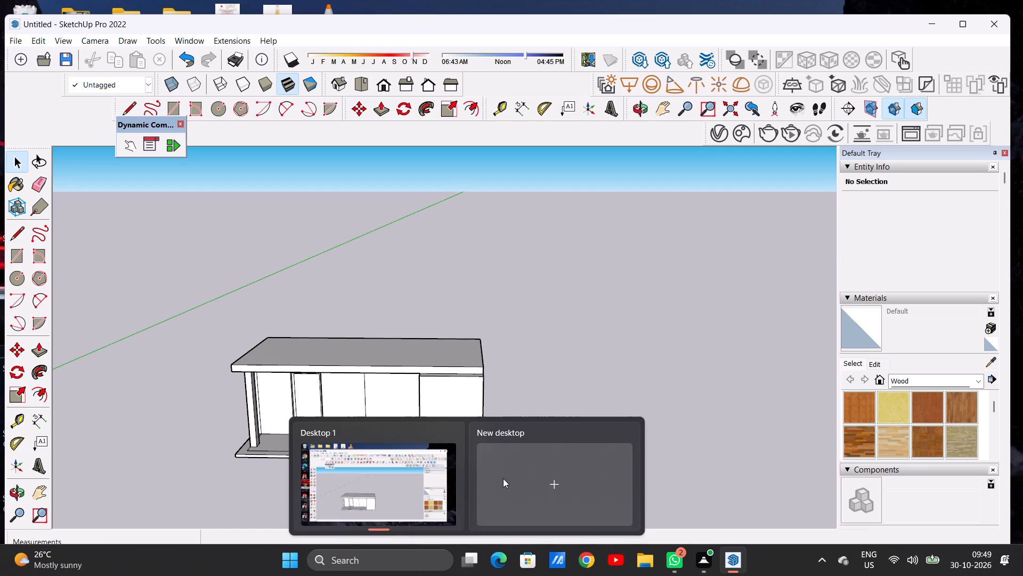
scroll(494, 310, down, 6)
scroll(495, 310, up, 1)
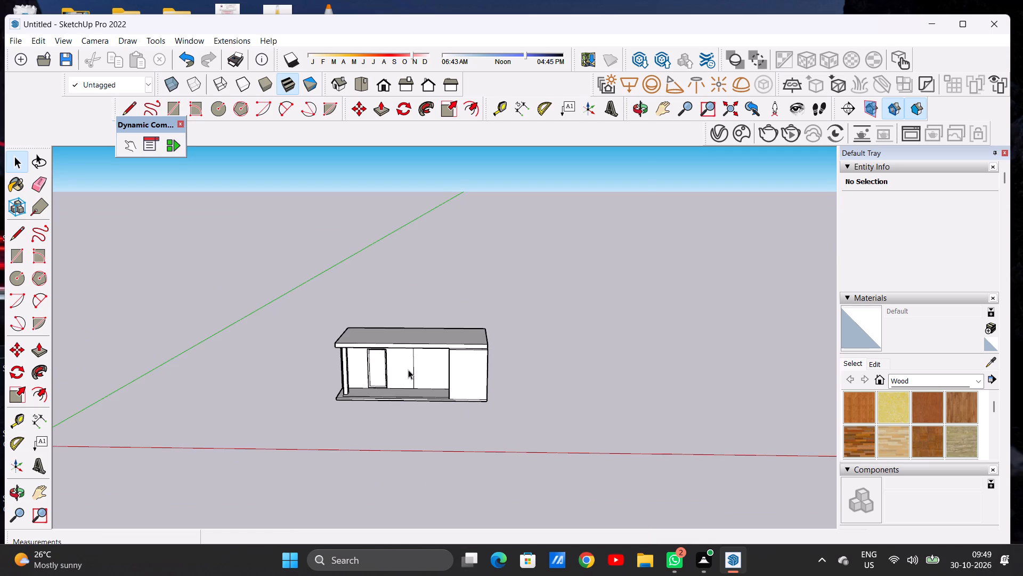
middle_drag(406, 373, 418, 365)
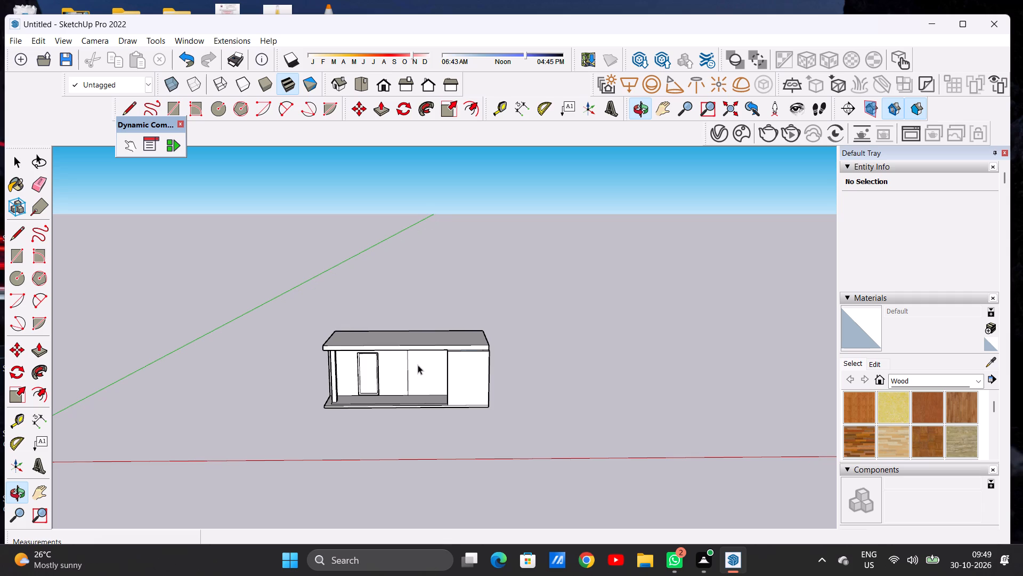
scroll(384, 359, down, 7)
middle_drag(393, 371, 390, 405)
scroll(392, 385, up, 17)
middle_drag(421, 380, 386, 289)
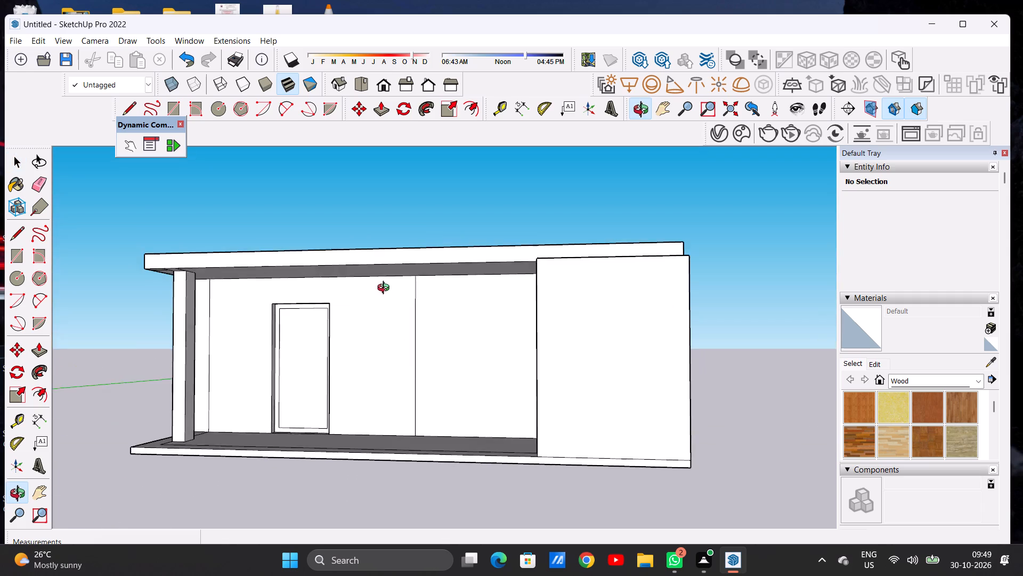
middle_drag(386, 289, 411, 303)
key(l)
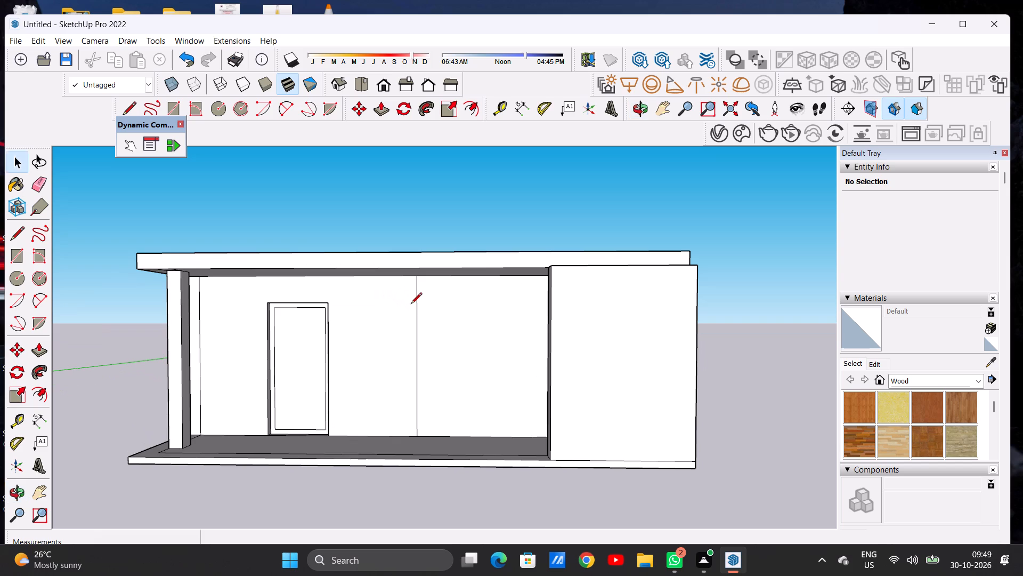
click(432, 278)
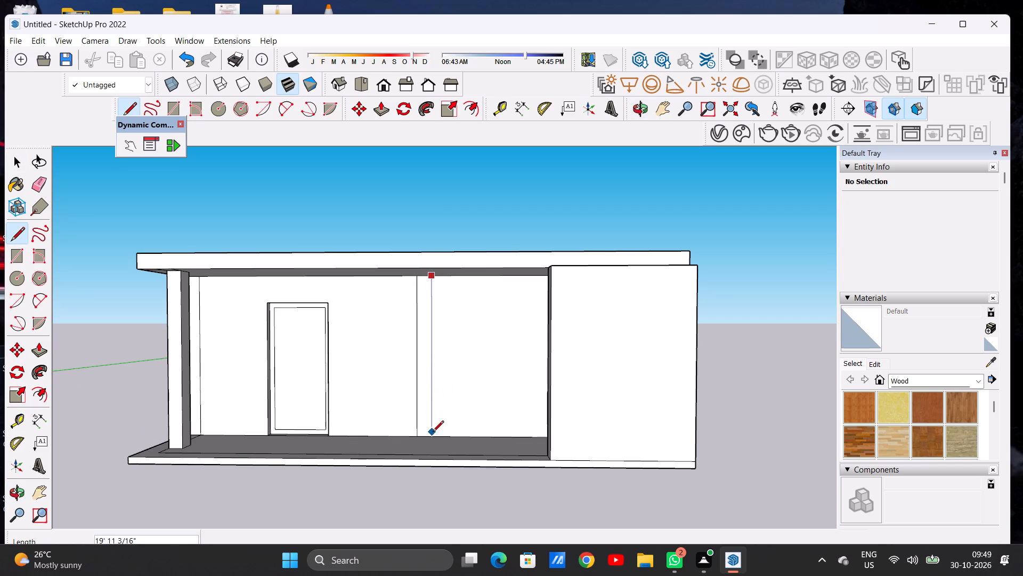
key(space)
Draw a vertical line 20' 5 3/8" long from roof to floor on the porch back wall, just beyond the existing vertical edge from the door.
text(L)
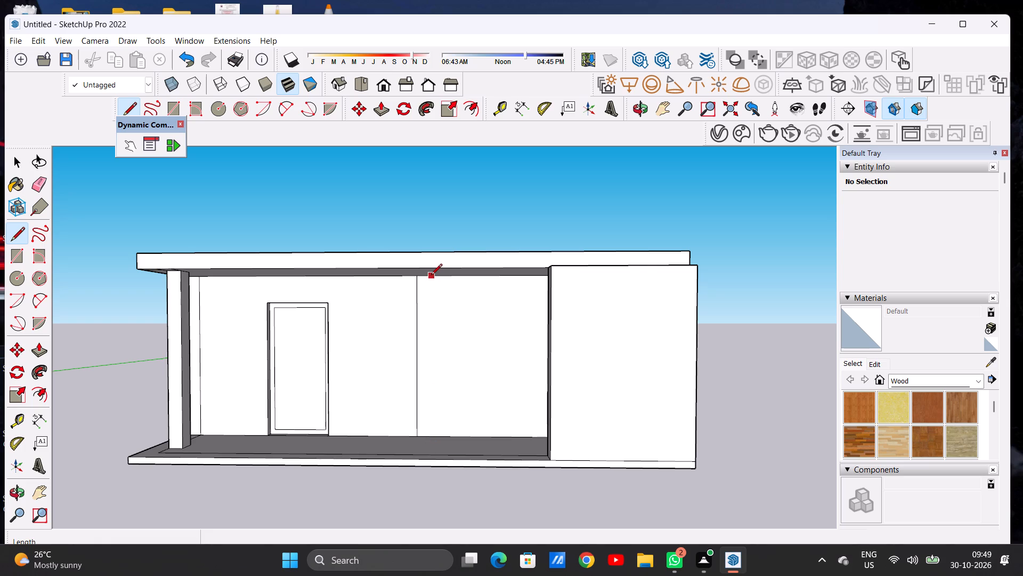
scroll(431, 276, up, 3)
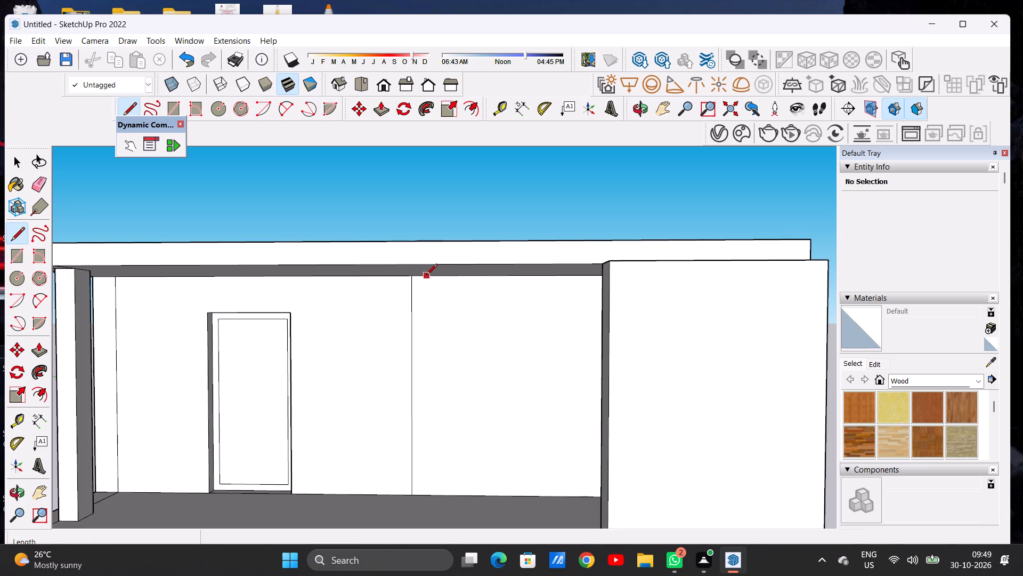
click(426, 276)
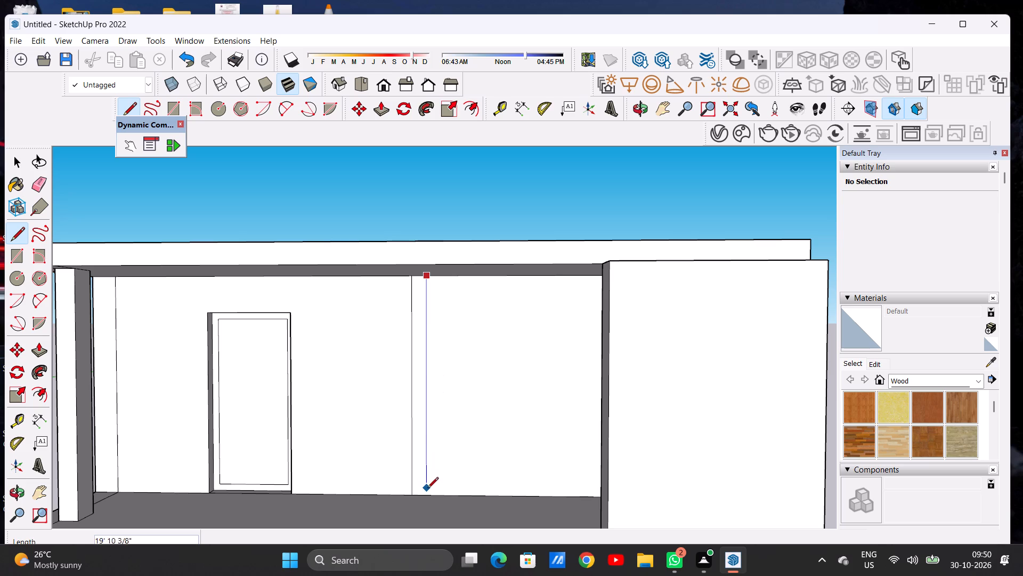
click(428, 497)
key(space)
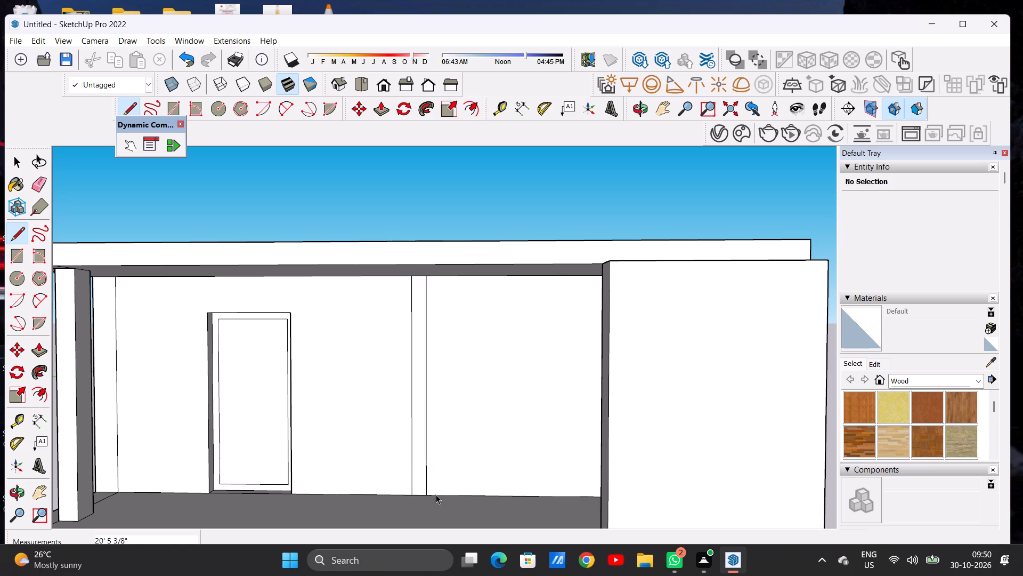
Push/Pull the narrow full-height strip on the porch back wall outward about 10' 9 1/2" to the roof's front edge as a partition wall.
scroll(455, 475, down, 14)
middle_drag(448, 462, 454, 470)
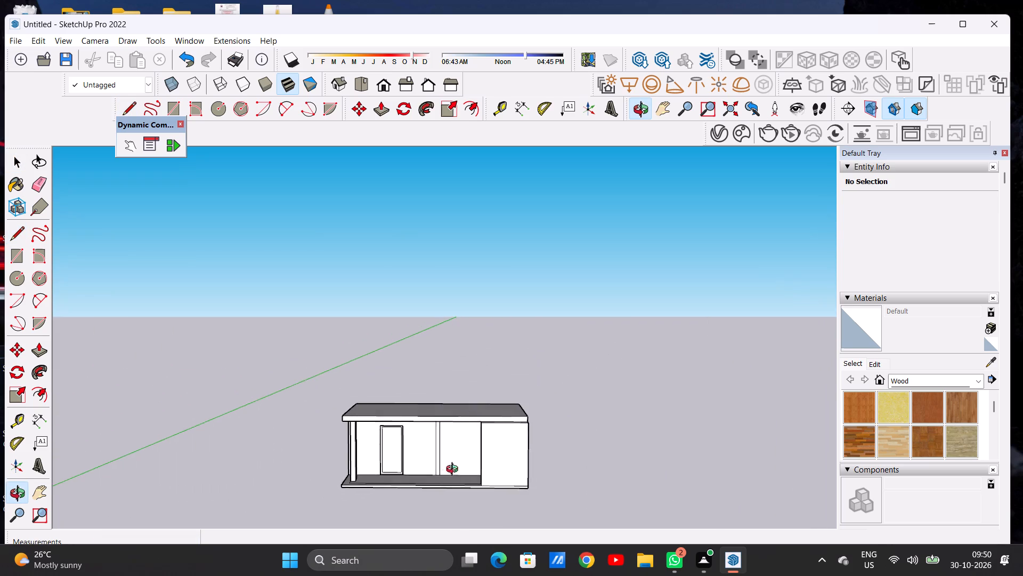
middle_drag(454, 470, 462, 482)
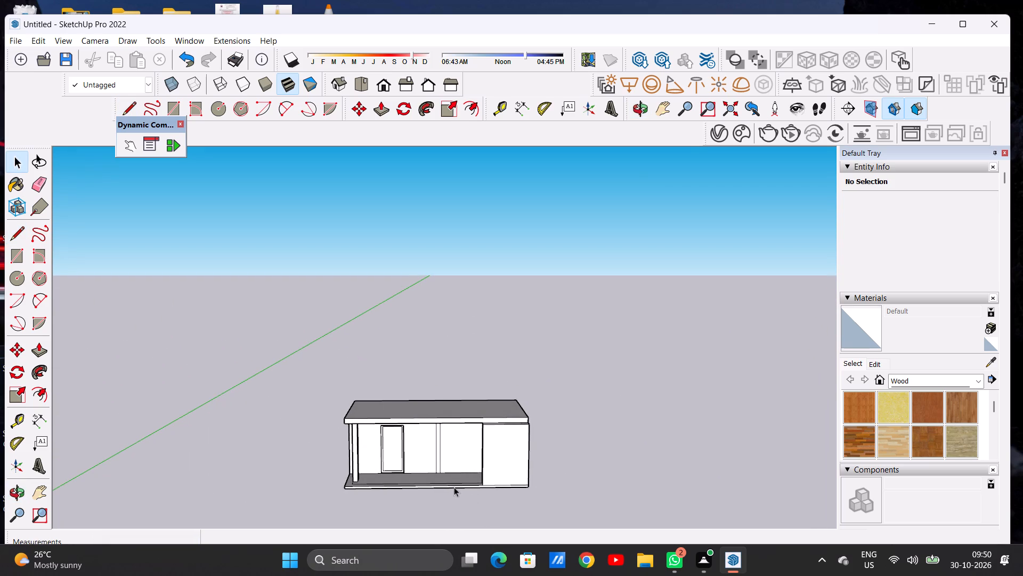
scroll(437, 470, down, 5)
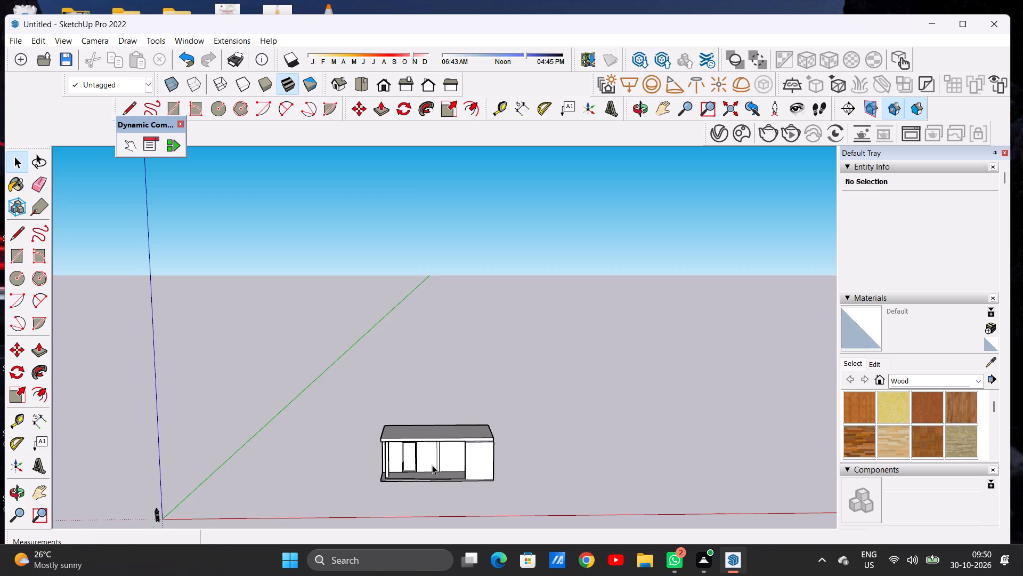
middle_drag(449, 465, 508, 468)
scroll(454, 463, up, 10)
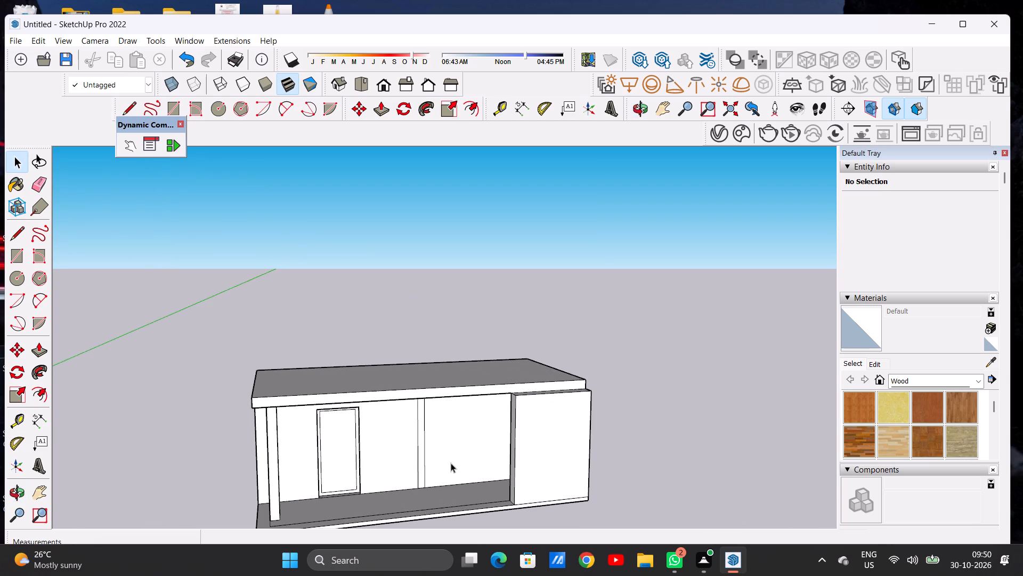
key(p)
scroll(417, 406, up, 8)
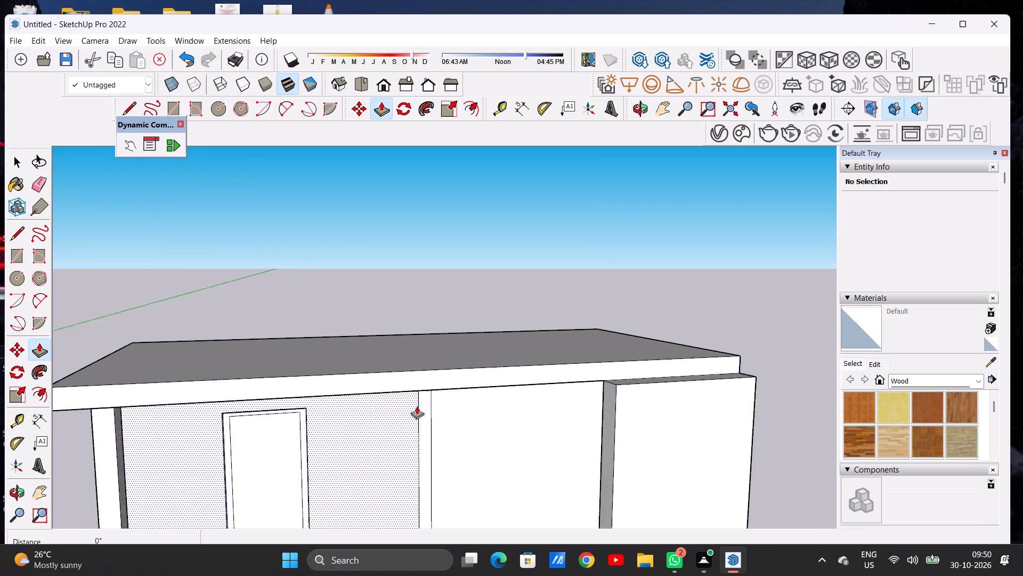
click(421, 401)
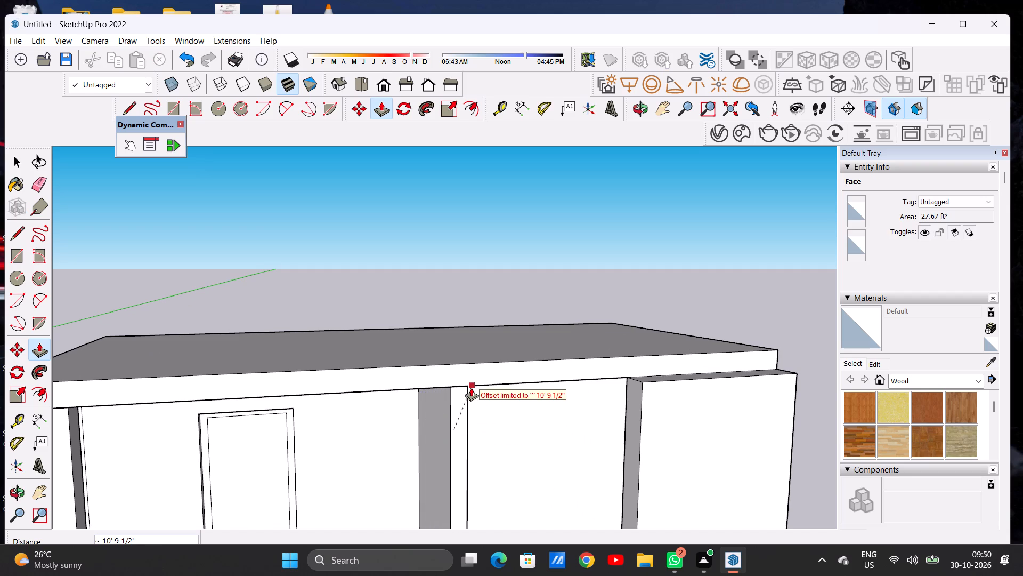
click(471, 388)
key(space)
Examine the new partition wall in the porch against the roof, slab and shortened front wall from the front and above.
scroll(474, 435, down, 12)
scroll(453, 425, up, 1)
scroll(453, 425, down, 4)
middle_drag(475, 440, 417, 420)
scroll(453, 469, down, 3)
scroll(459, 473, up, 5)
scroll(450, 478, down, 1)
scroll(450, 478, up, 7)
middle_drag(444, 458, 439, 451)
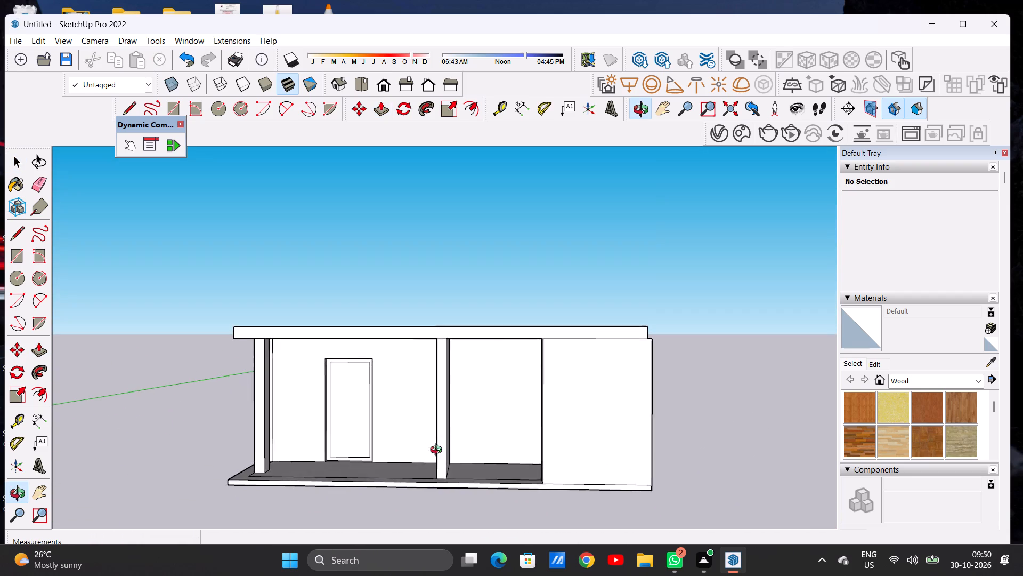
middle_drag(439, 451, 444, 451)
scroll(443, 452, down, 15)
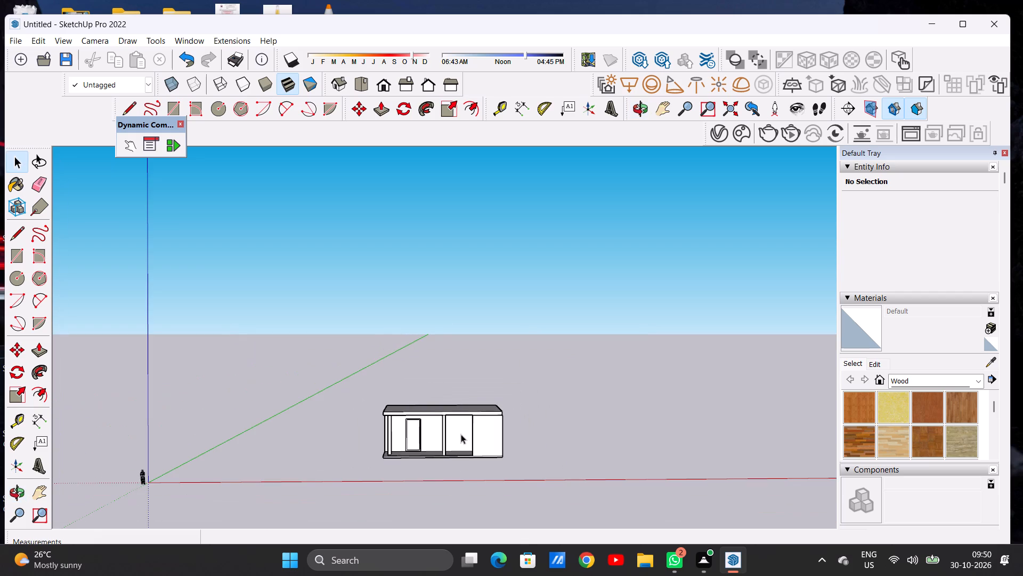
scroll(483, 418, up, 5)
middle_drag(462, 412, 464, 516)
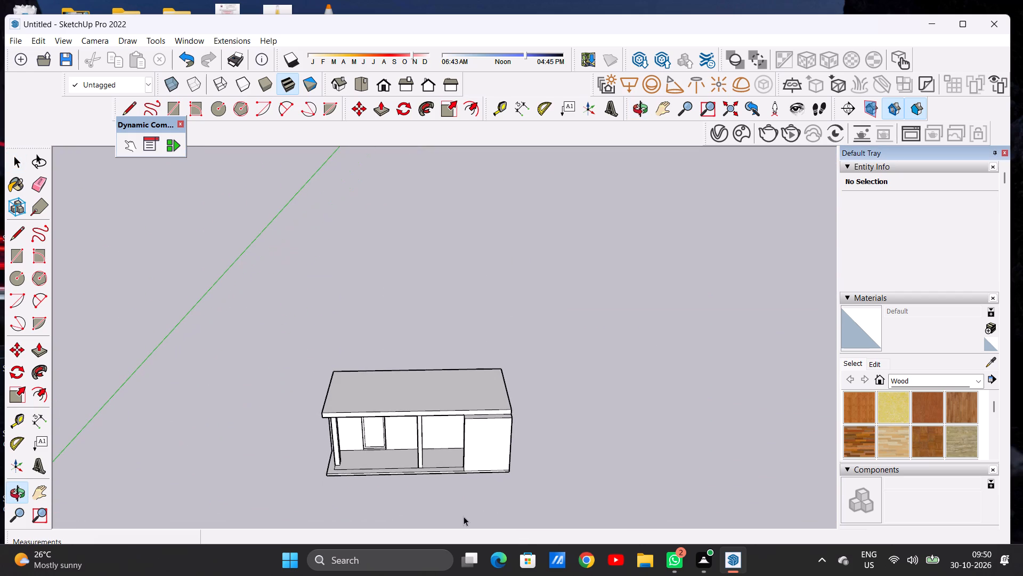
scroll(472, 469, down, 4)
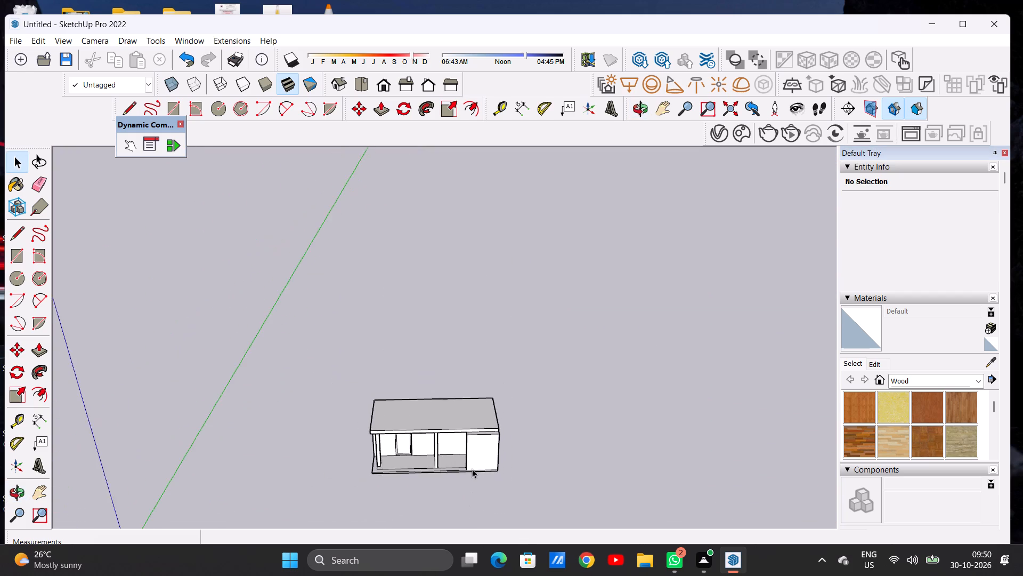
Examine the whole building from the front at low and high angles, comparing the roof slab, porch bays, corner column and front wall.
scroll(481, 430, up, 8)
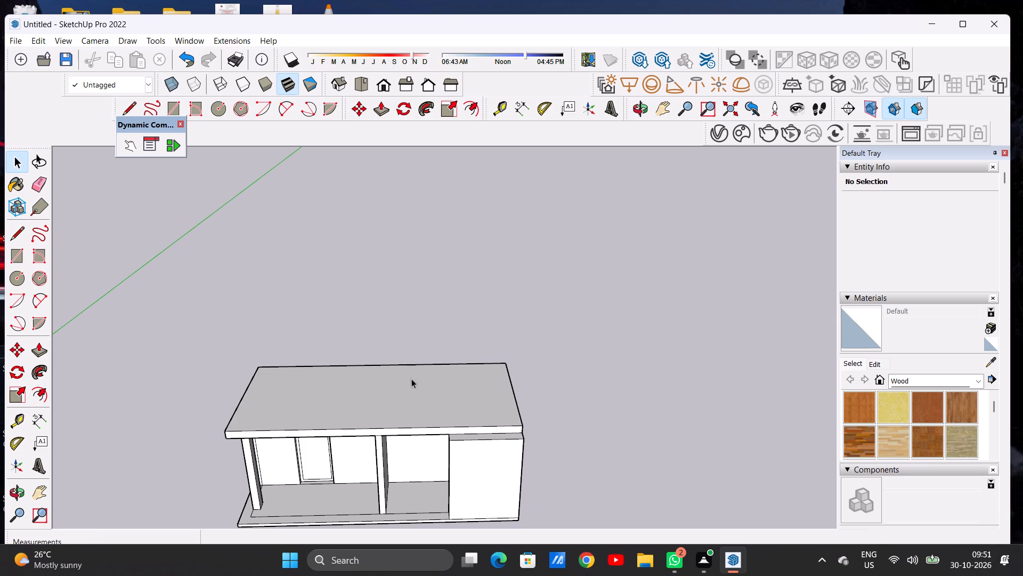
scroll(306, 367, down, 6)
scroll(513, 377, down, 1)
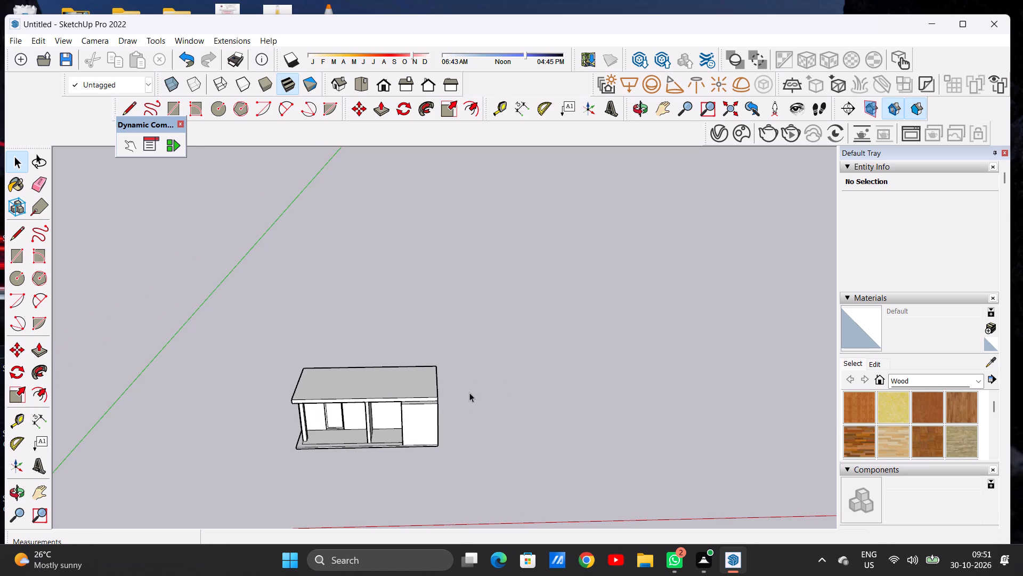
scroll(468, 406, down, 3)
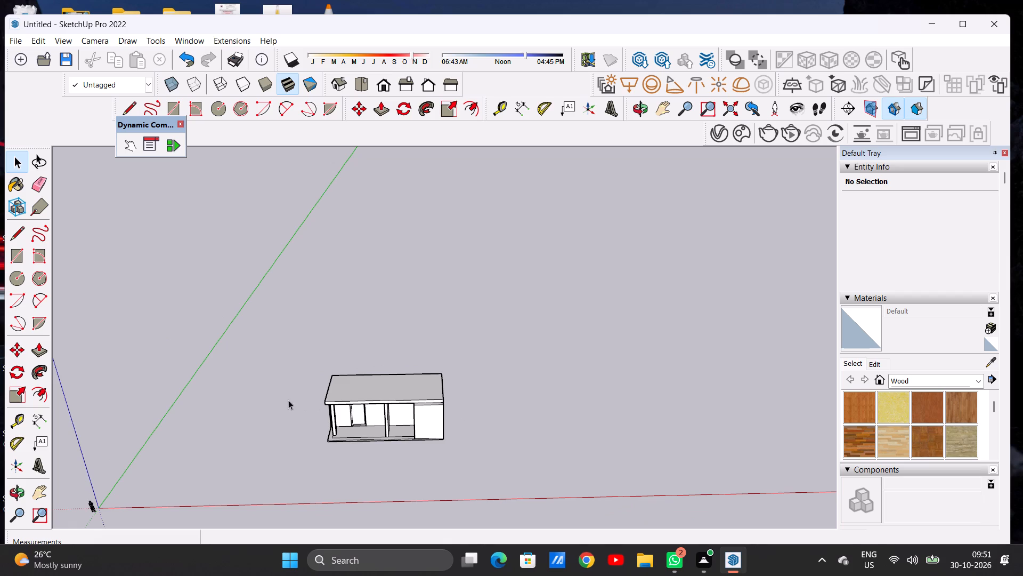
scroll(264, 369, up, 4)
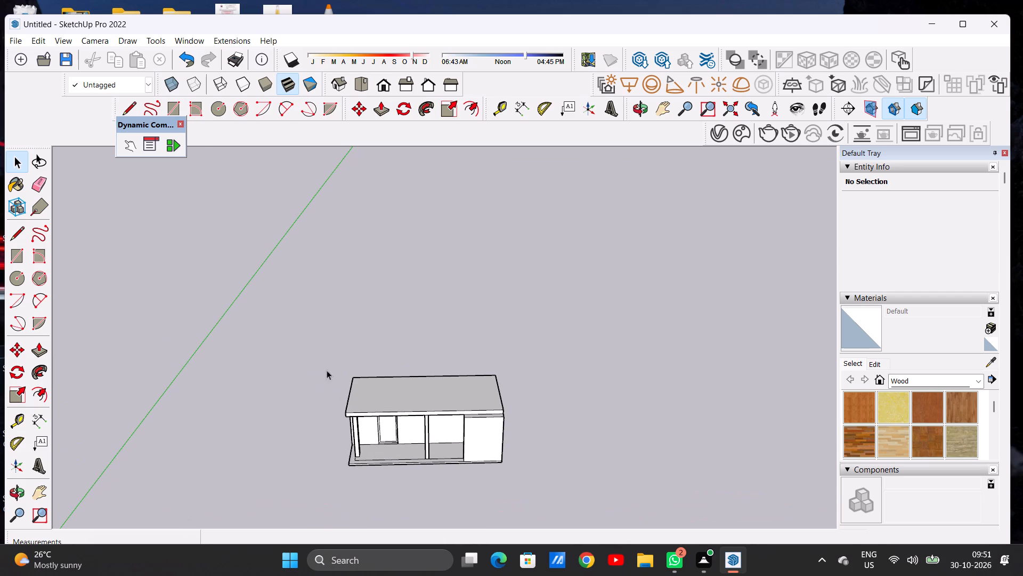
scroll(388, 377, down, 1)
scroll(385, 396, up, 6)
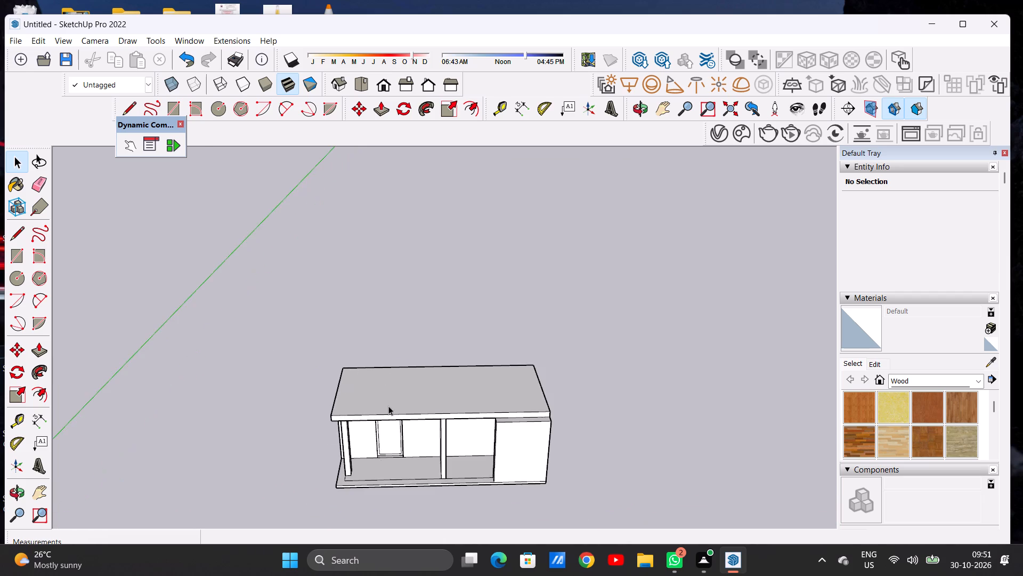
middle_drag(402, 436, 394, 372)
scroll(392, 406, down, 5)
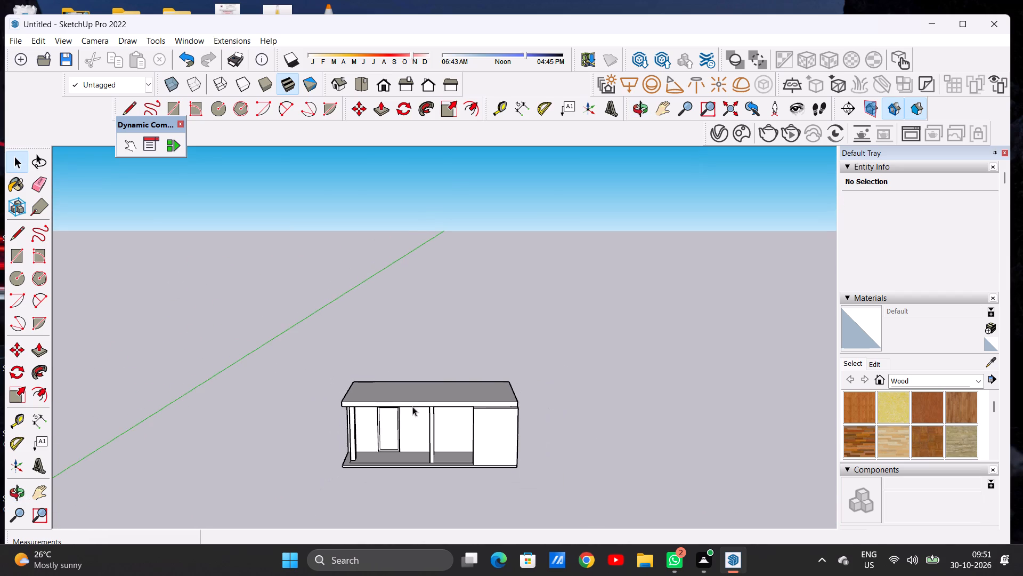
middle_drag(432, 411, 419, 439)
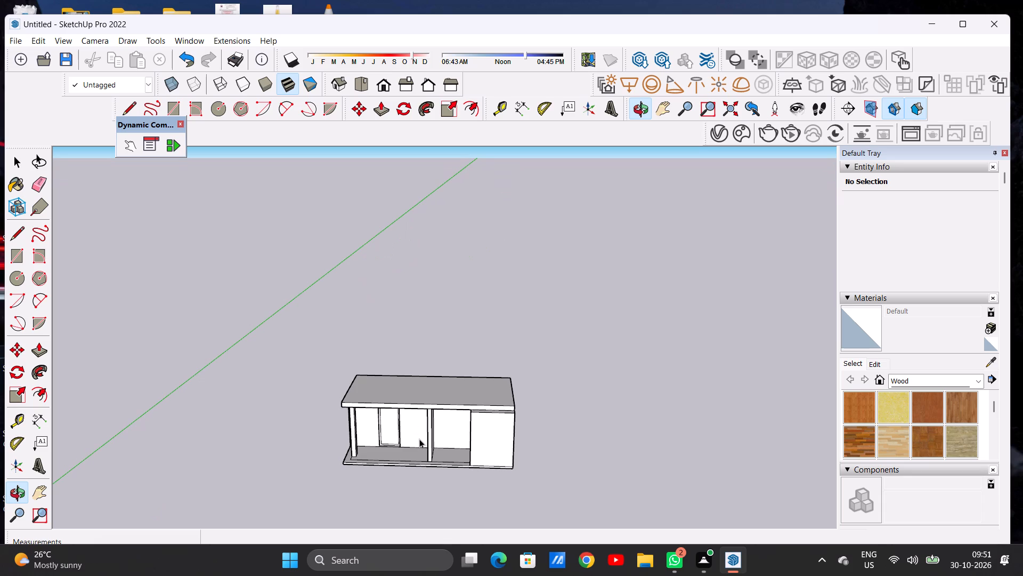
scroll(419, 439, down, 6)
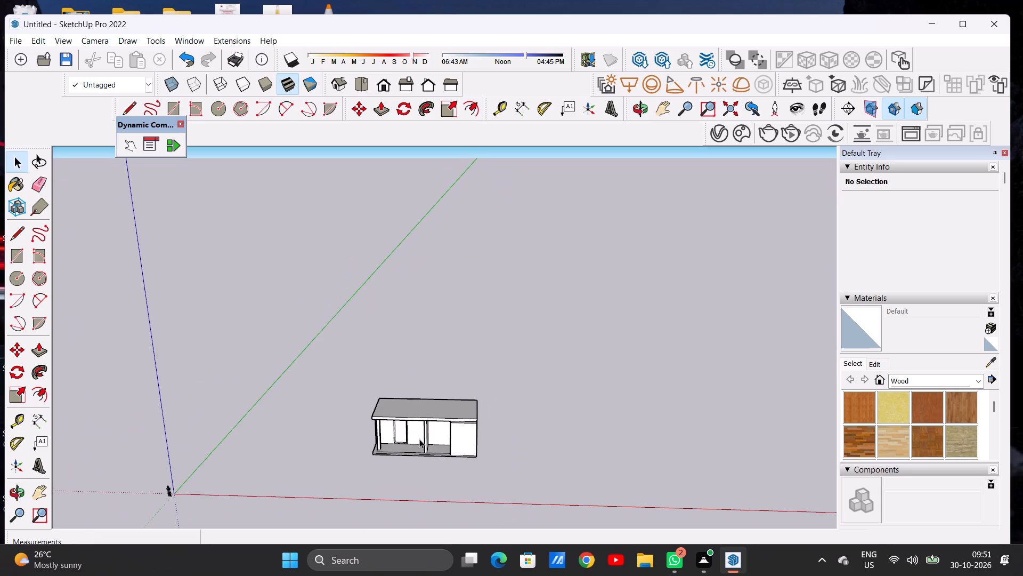
middle_drag(432, 420, 449, 472)
scroll(440, 412, up, 6)
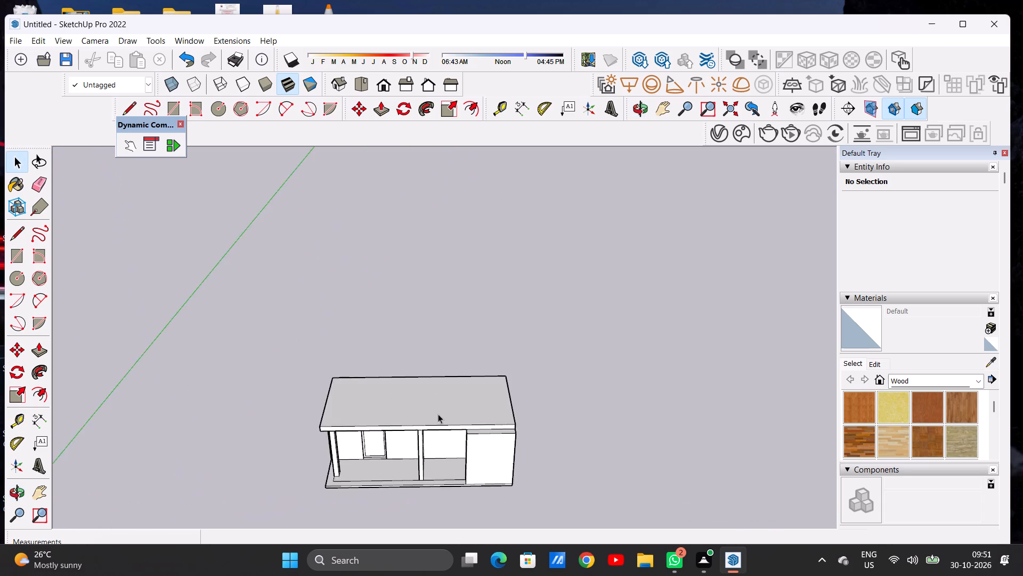
scroll(438, 414, up, 7)
scroll(442, 436, down, 2)
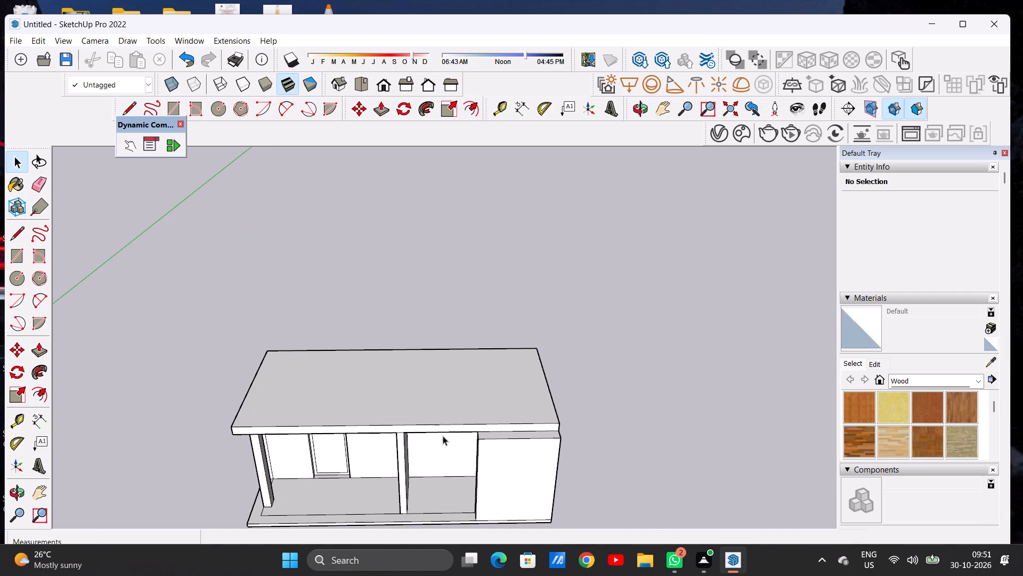
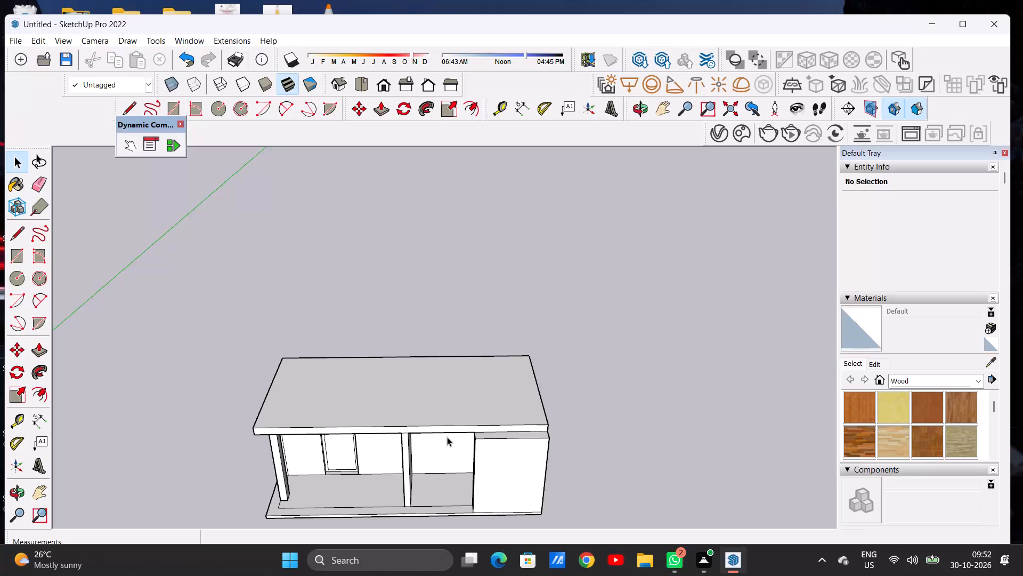
Examine the building from the front, both front corners and above, comparing the roof slab, porch bays, door and partition.
scroll(447, 437, down, 2)
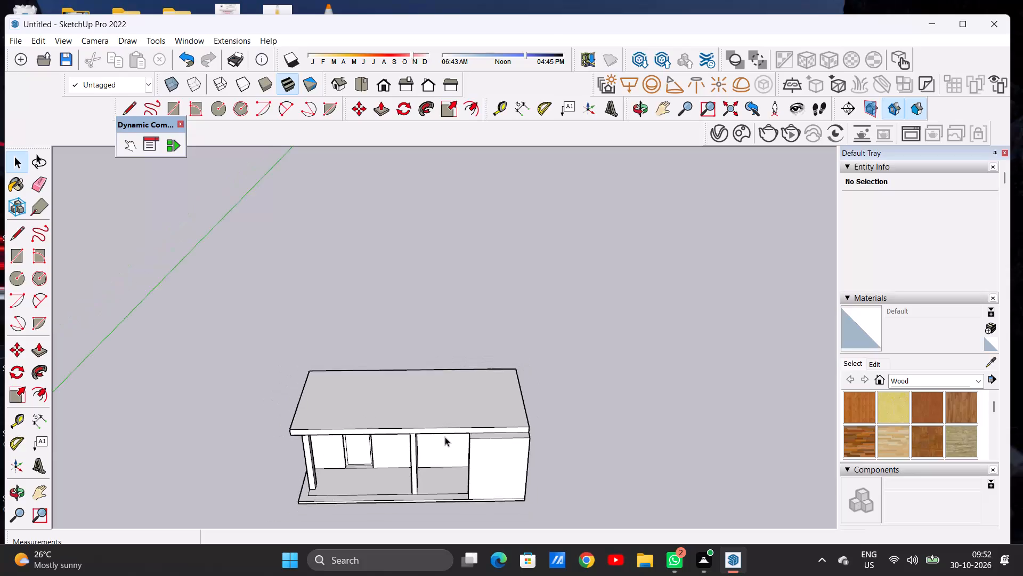
scroll(445, 437, down, 2)
middle_drag(484, 448, 344, 418)
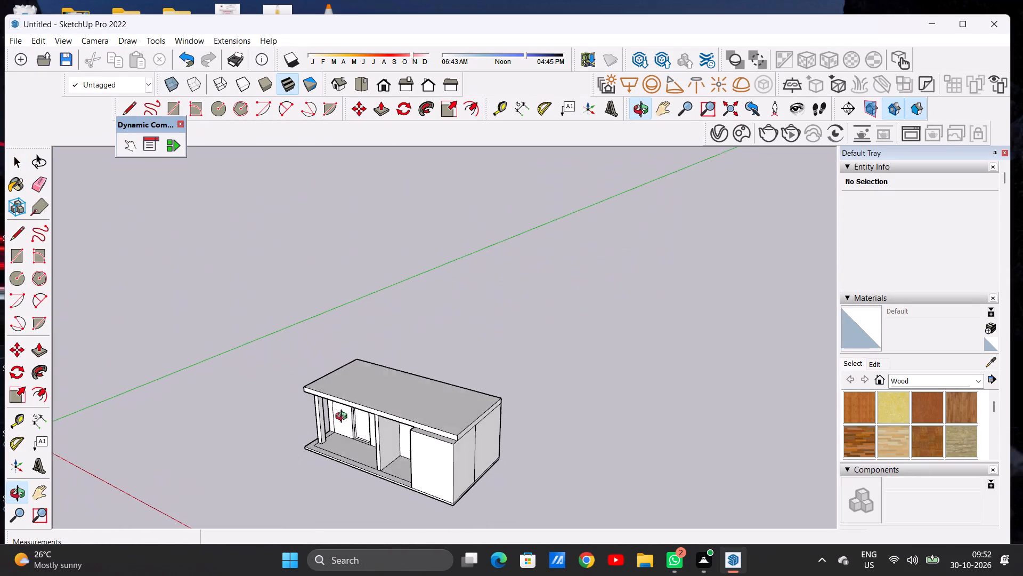
middle_drag(344, 418, 343, 420)
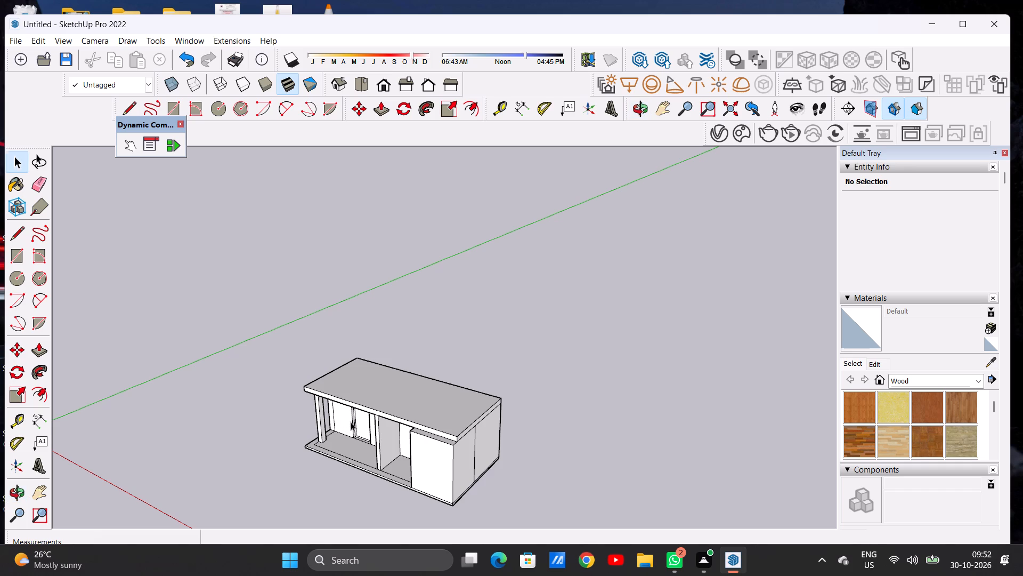
scroll(371, 426, down, 3)
middle_drag(402, 420, 493, 397)
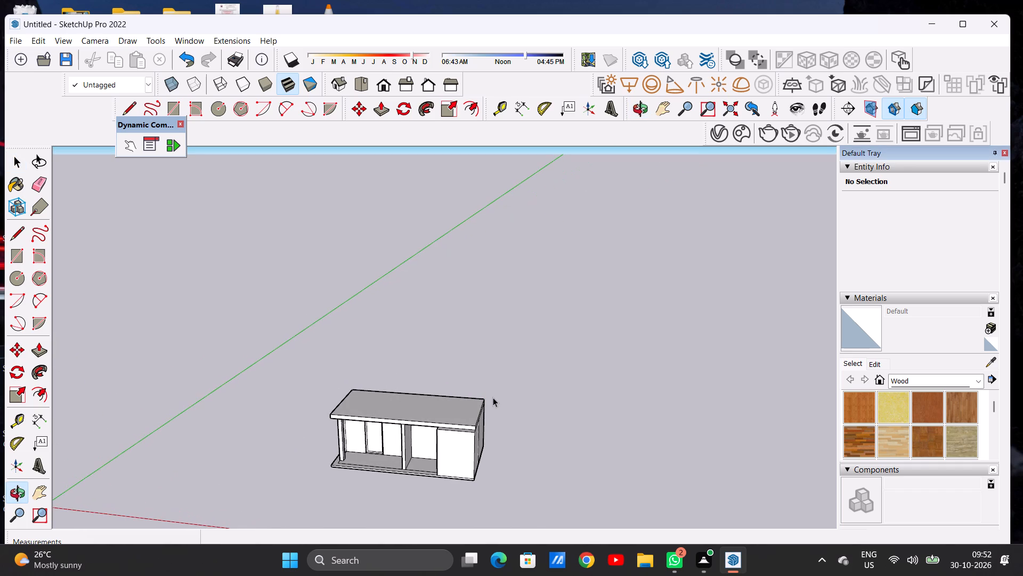
middle_drag(473, 435, 519, 393)
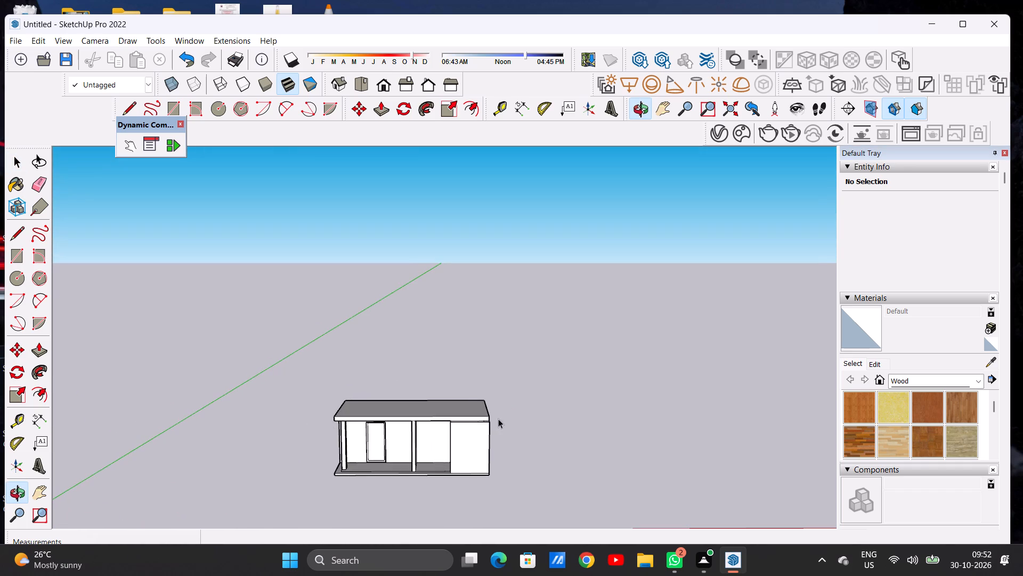
middle_drag(482, 445, 475, 433)
scroll(472, 445, up, 6)
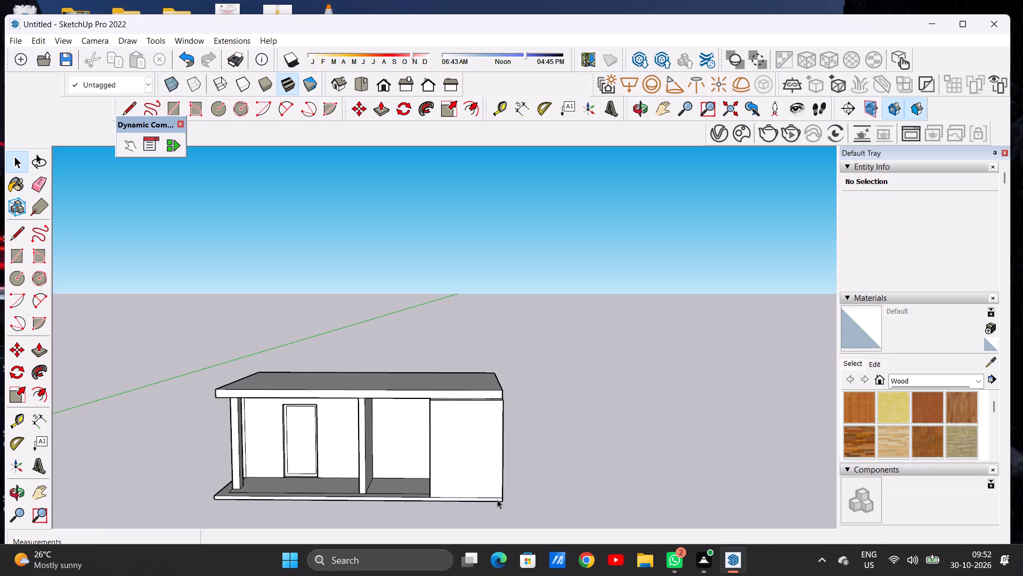
scroll(502, 491, down, 6)
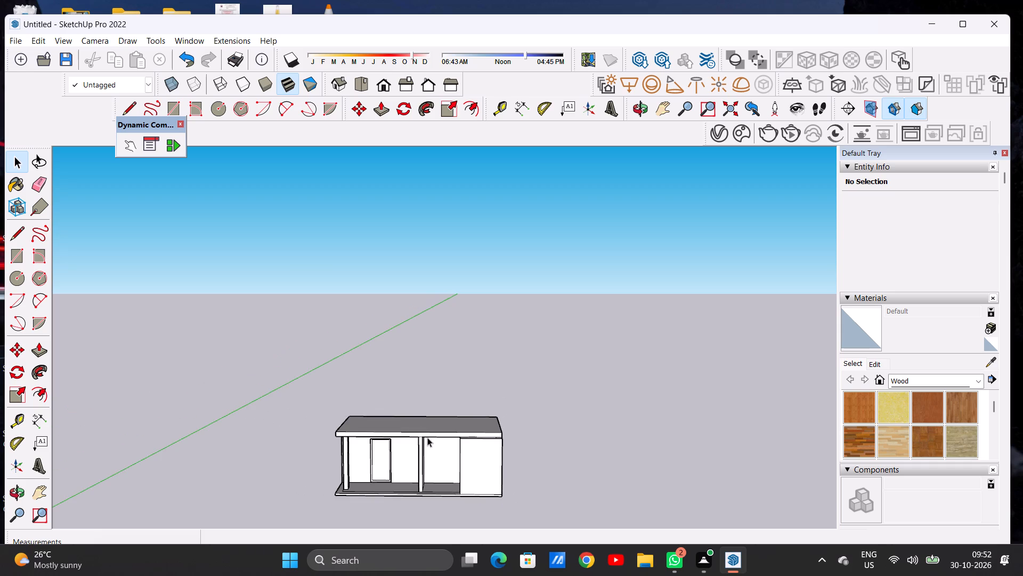
middle_drag(420, 435, 421, 474)
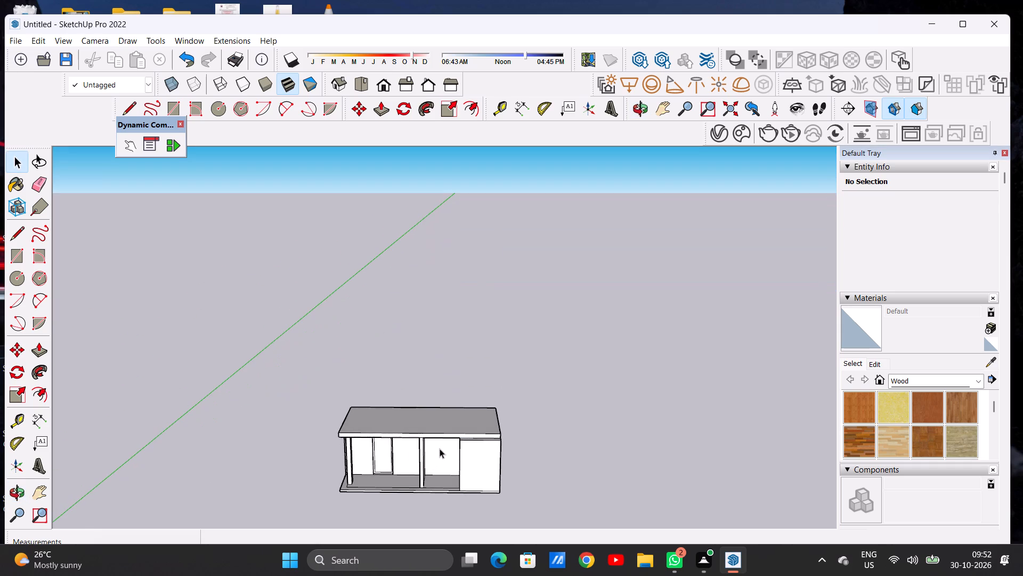
scroll(440, 449, down, 1)
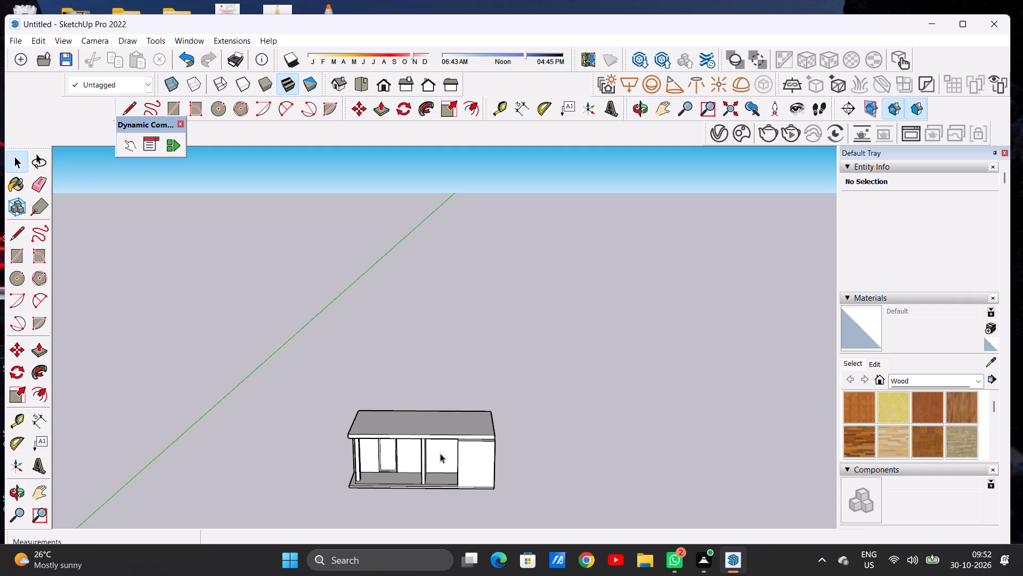
scroll(410, 463, up, 7)
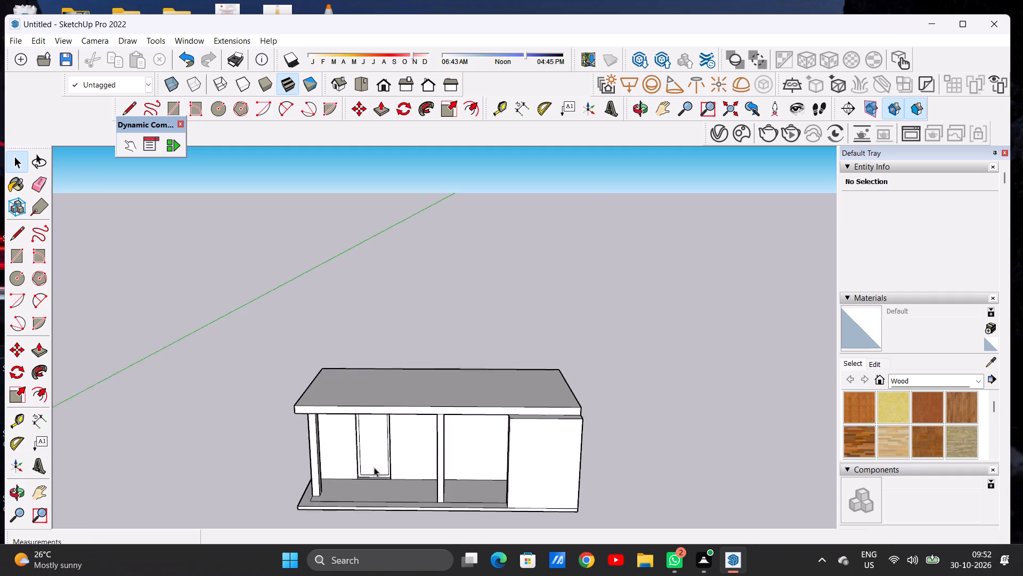
scroll(374, 467, up, 5)
middle_drag(344, 467, 434, 433)
scroll(434, 433, up, 1)
scroll(434, 433, down, 4)
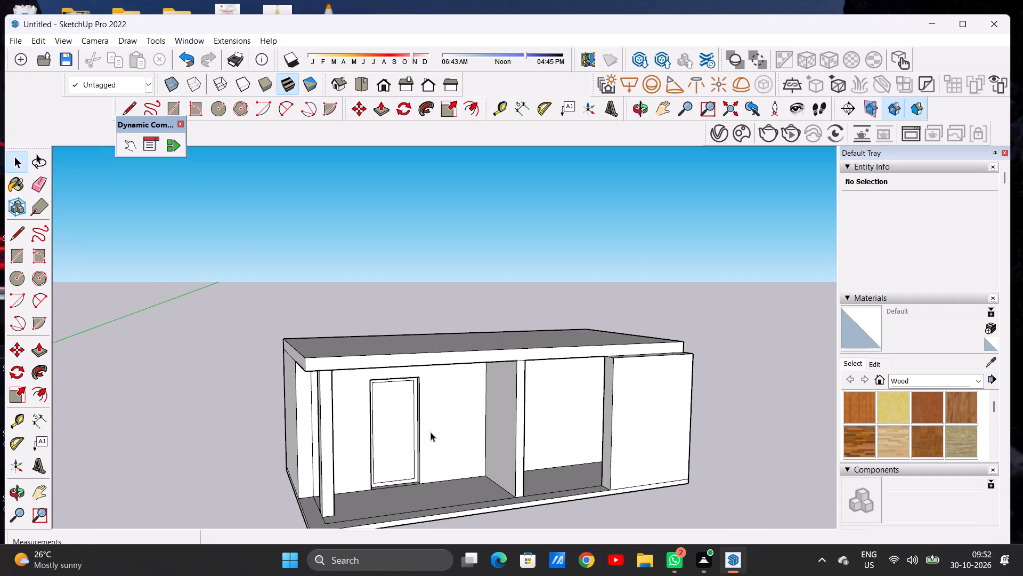
scroll(431, 432, down, 17)
middle_drag(464, 434, 363, 508)
scroll(424, 399, up, 3)
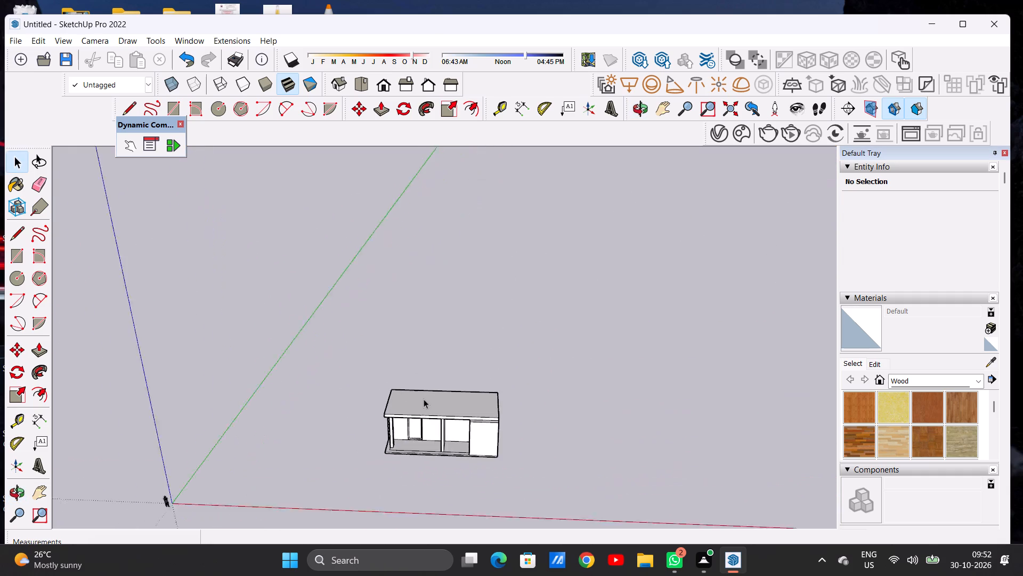
scroll(424, 399, up, 5)
middle_drag(423, 395, 430, 478)
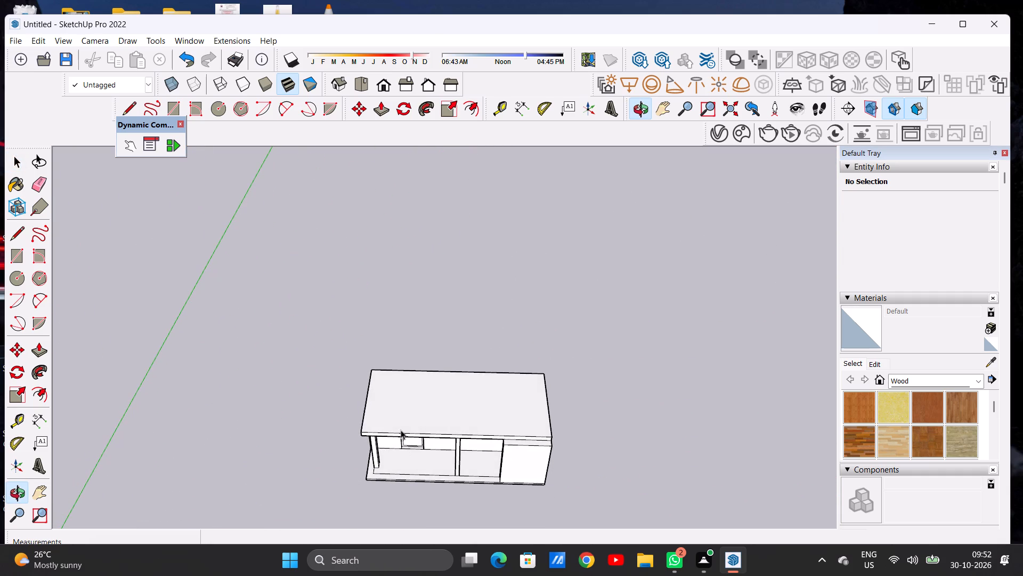
scroll(402, 430, down, 2)
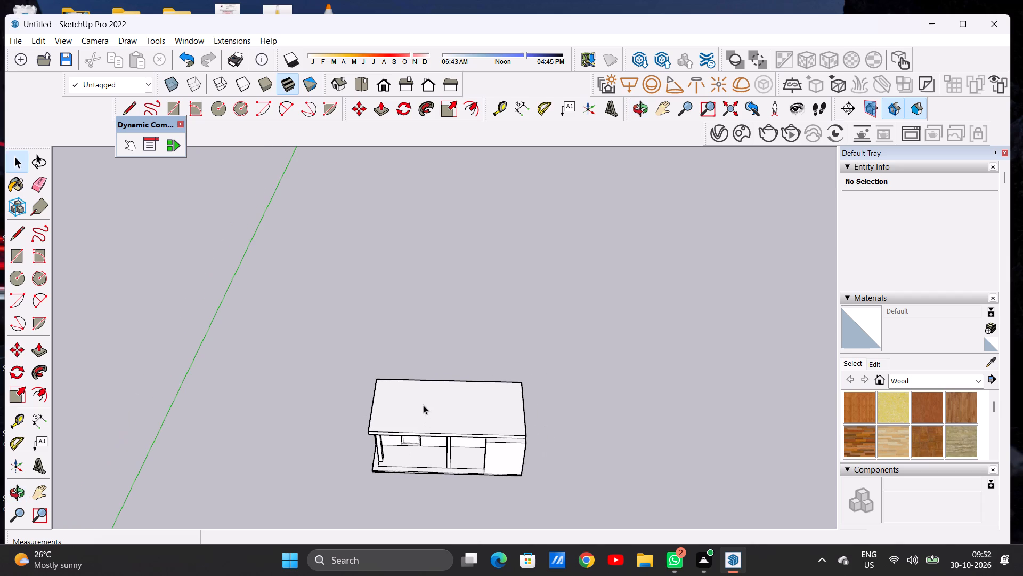
scroll(427, 373, down, 5)
Offset the roof slab's top face outline inward by about 1' 7".
scroll(436, 417, up, 13)
middle_drag(515, 288, 517, 405)
scroll(464, 372, down, 6)
middle_drag(465, 356, 484, 390)
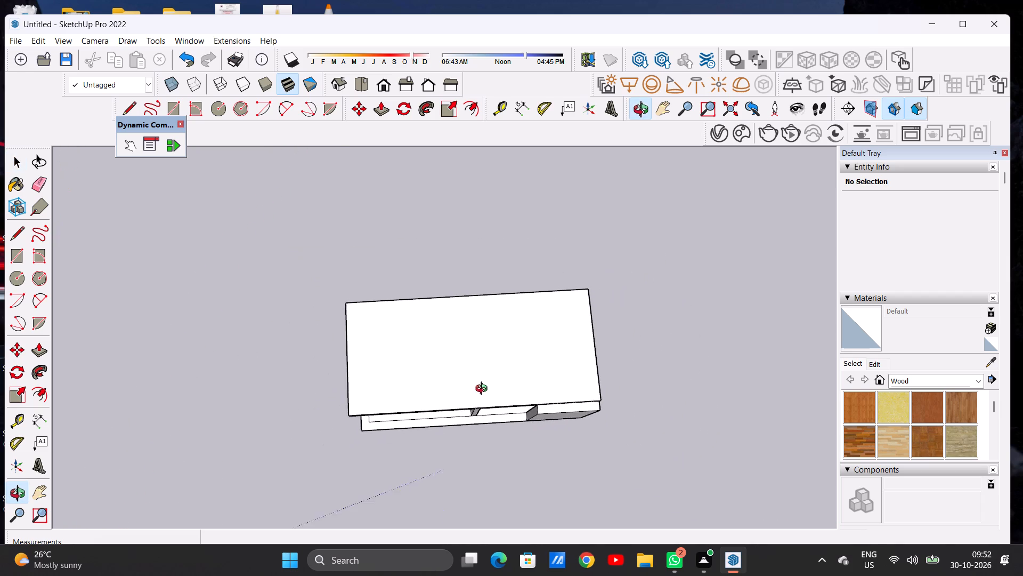
middle_drag(484, 390, 480, 373)
scroll(480, 373, up, 4)
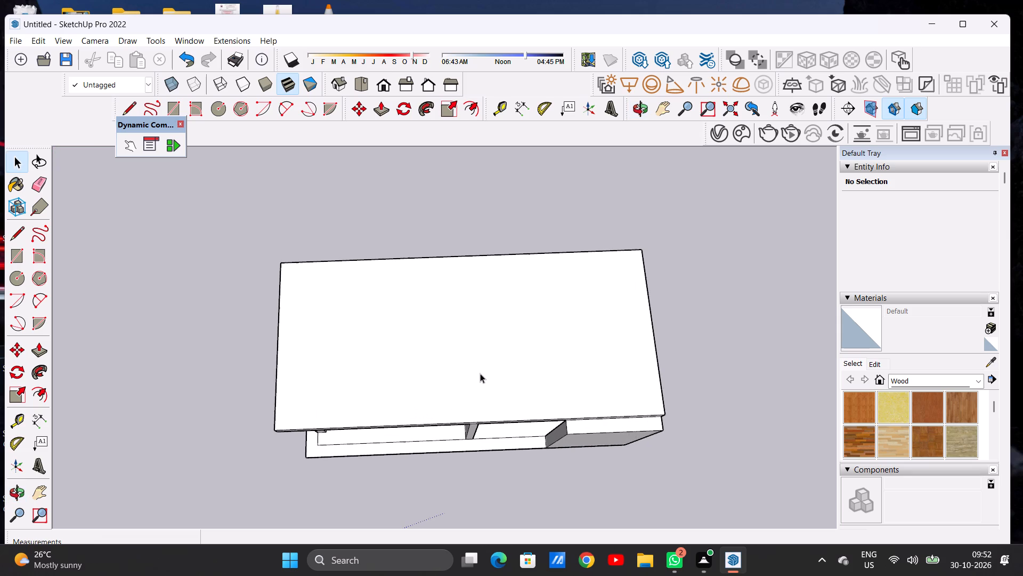
text(OF)
scroll(480, 373, up, 1)
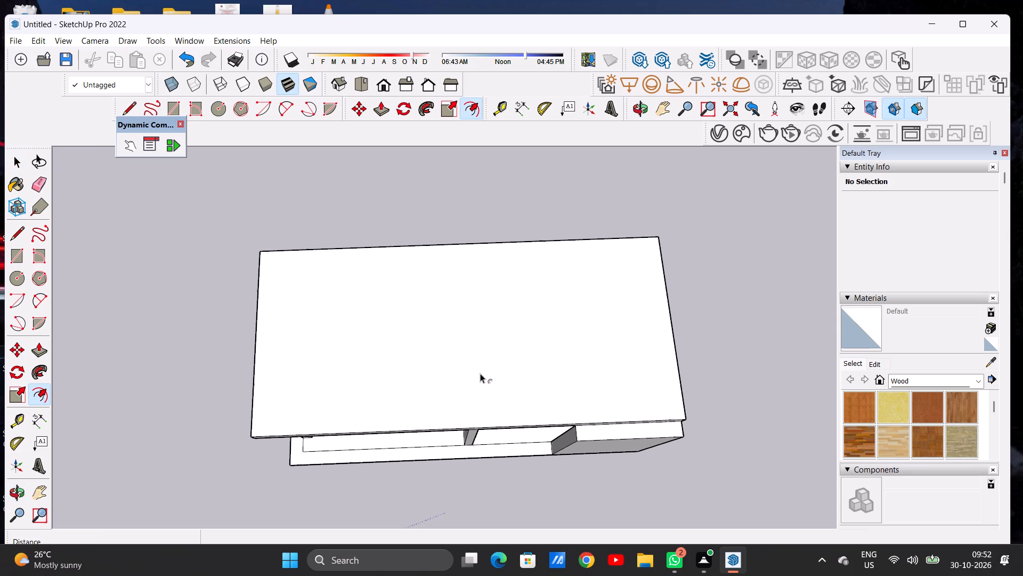
click(370, 273)
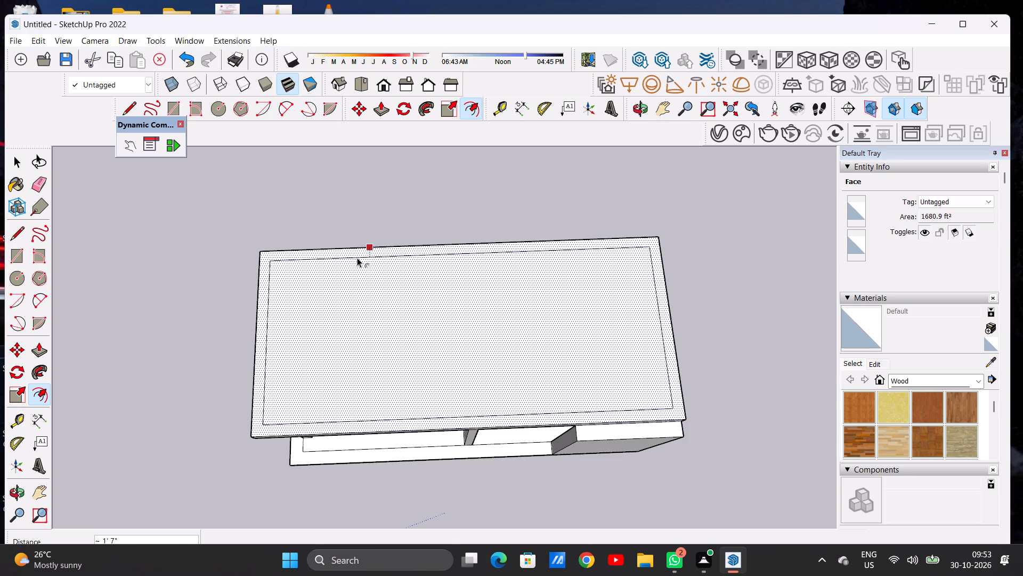
click(357, 258)
key(space)
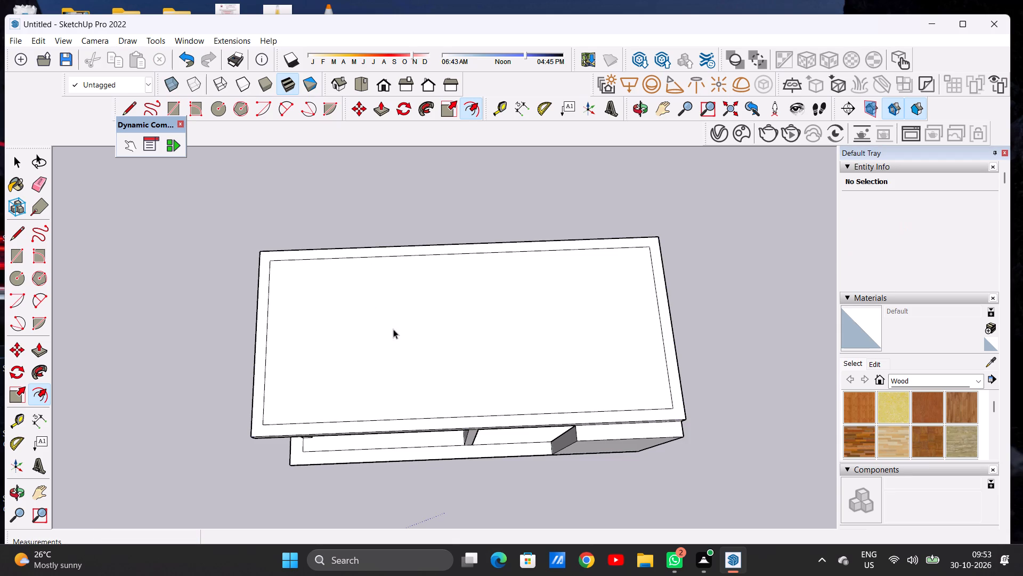
Draw a line about 1' 7" long from the inset outline's front corner near the corner column straight to the roof's front edge.
scroll(423, 329, down, 5)
middle_drag(432, 393, 433, 283)
scroll(420, 350, up, 6)
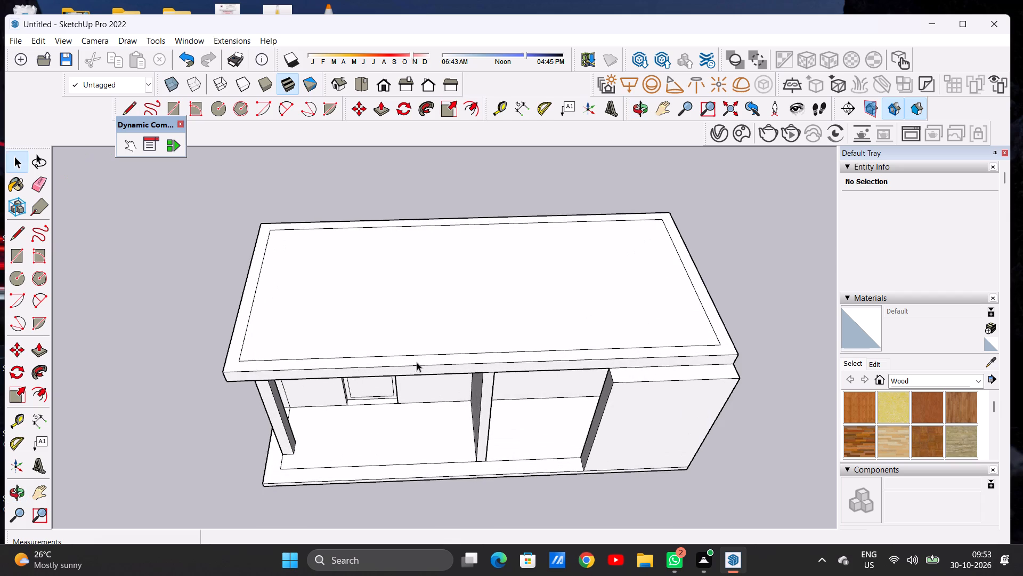
scroll(420, 365, down, 4)
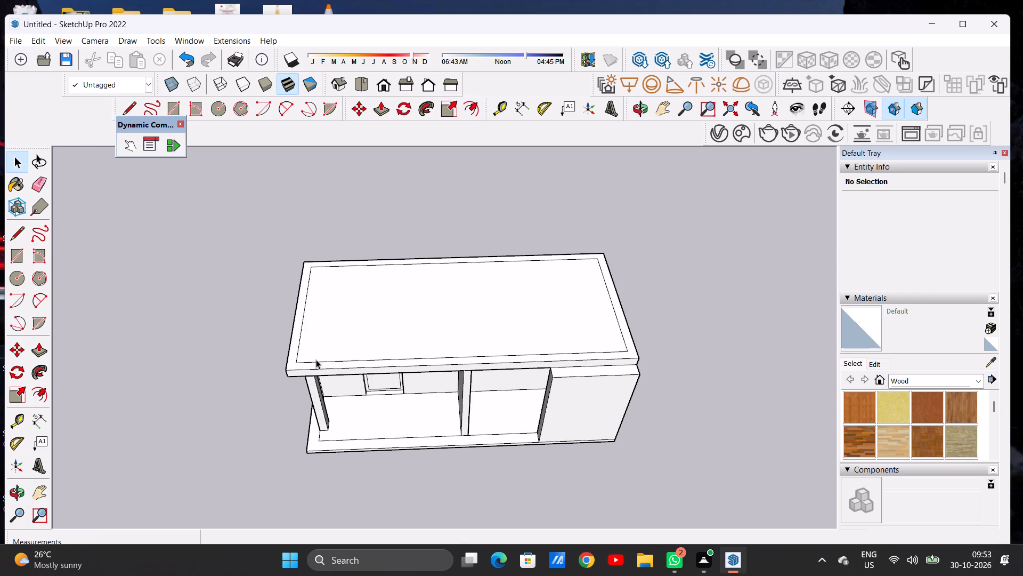
scroll(316, 359, down, 2)
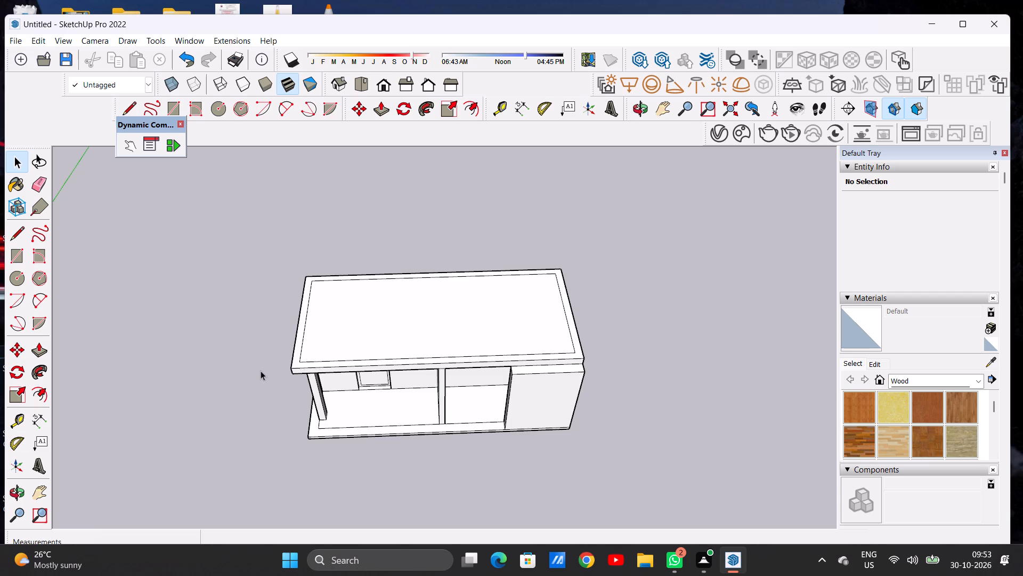
scroll(273, 373, up, 7)
key(l)
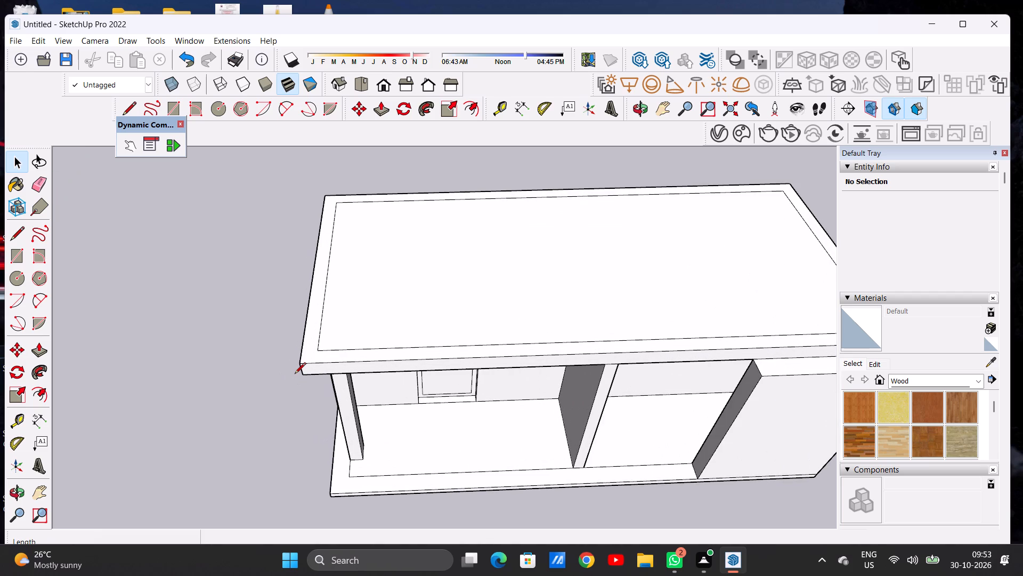
scroll(295, 371, down, 3)
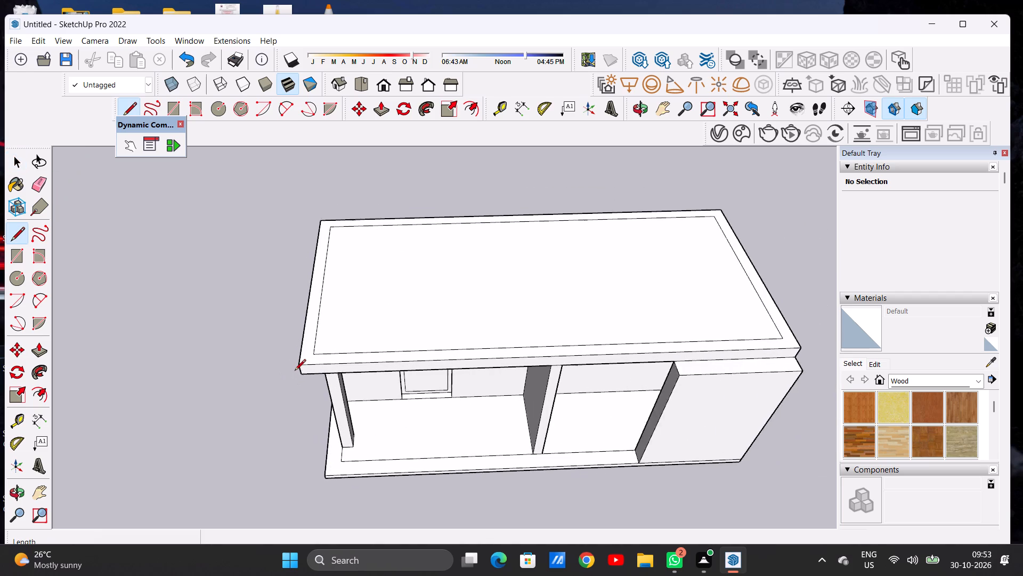
scroll(295, 371, down, 3)
scroll(298, 367, up, 15)
scroll(322, 360, down, 1)
scroll(322, 360, up, 3)
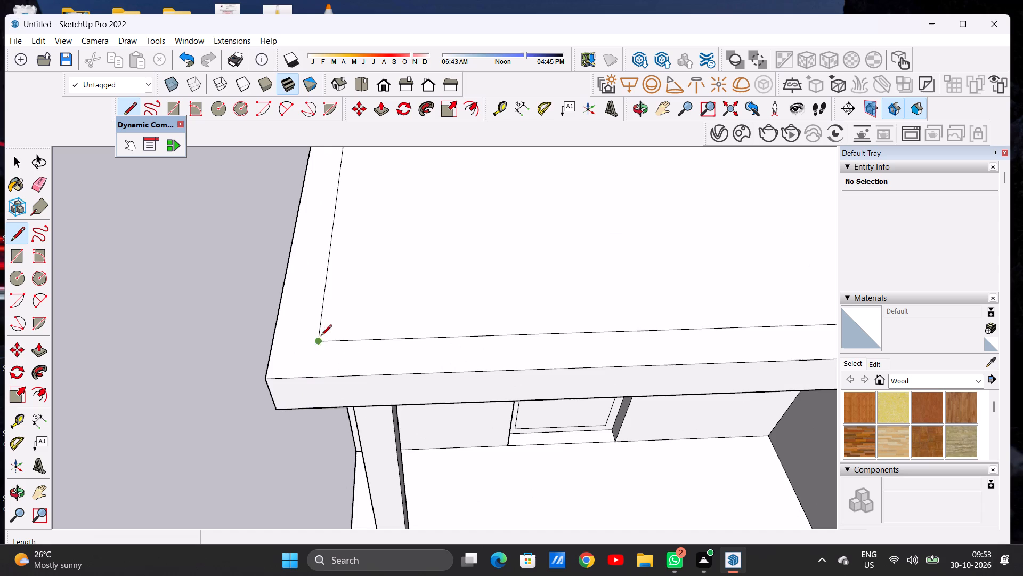
click(319, 336)
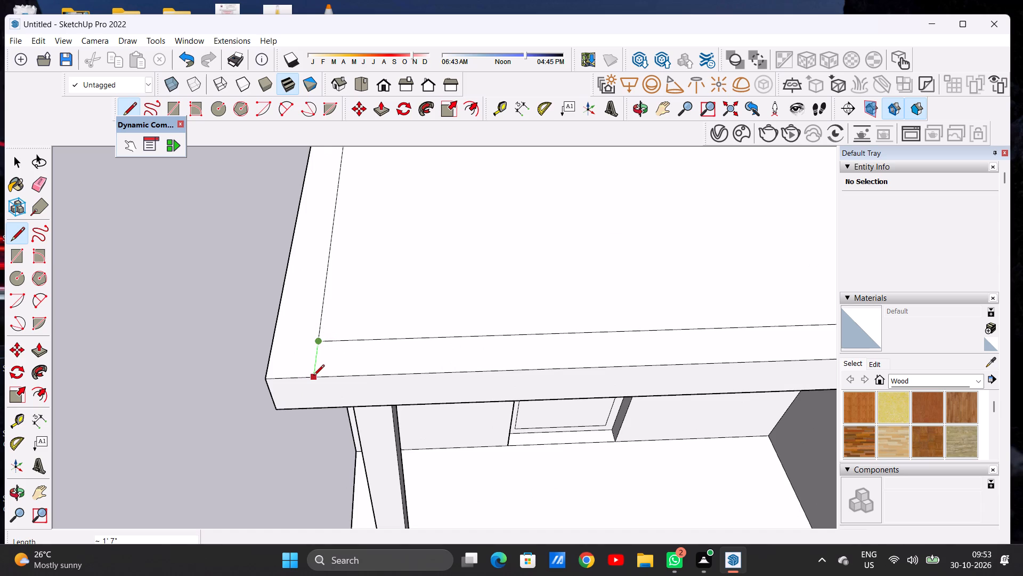
click(313, 377)
Draw a matching line about 1' 7" long from the inset outline's other front corner, above the front wall, to the roof's front edge.
scroll(311, 374, down, 5)
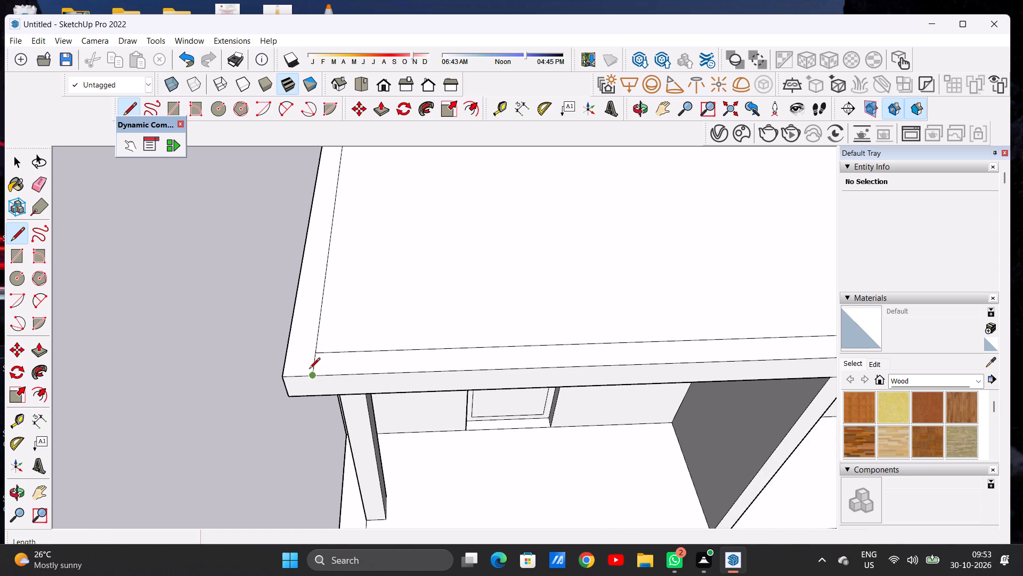
scroll(308, 368, down, 10)
scroll(302, 367, up, 1)
scroll(302, 367, down, 10)
scroll(515, 361, up, 3)
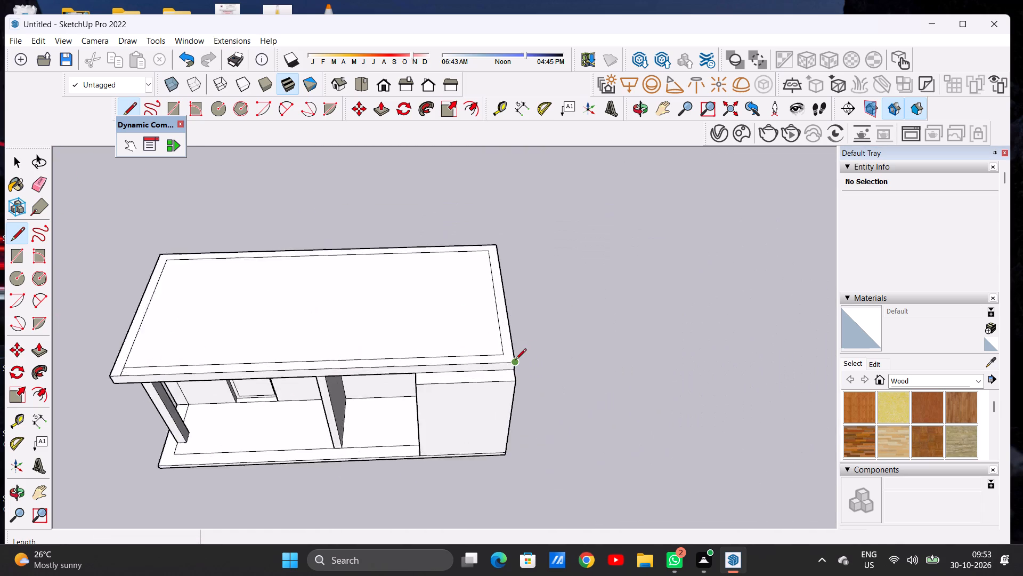
scroll(515, 361, up, 20)
click(489, 336)
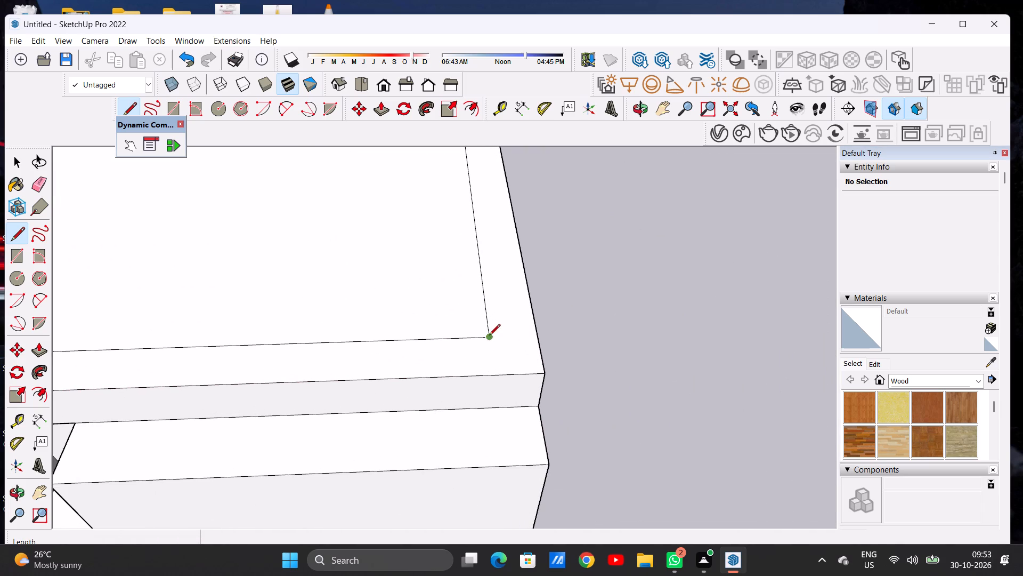
click(495, 375)
key(space)
Examine the roof's inset outline and its two front extension lines together with the whole building from the front and above.
scroll(477, 393, down, 1)
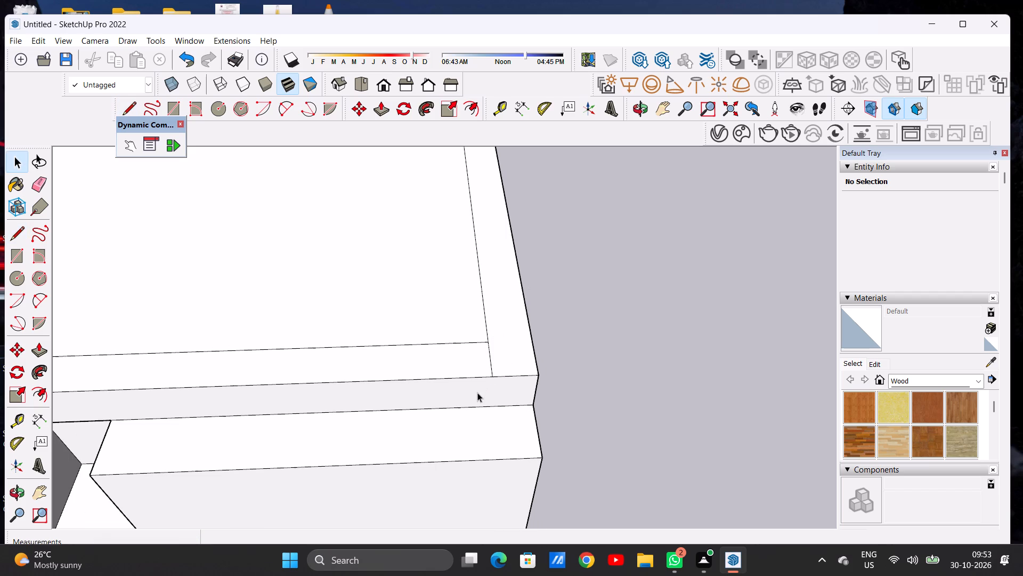
scroll(477, 393, down, 5)
scroll(529, 379, down, 4)
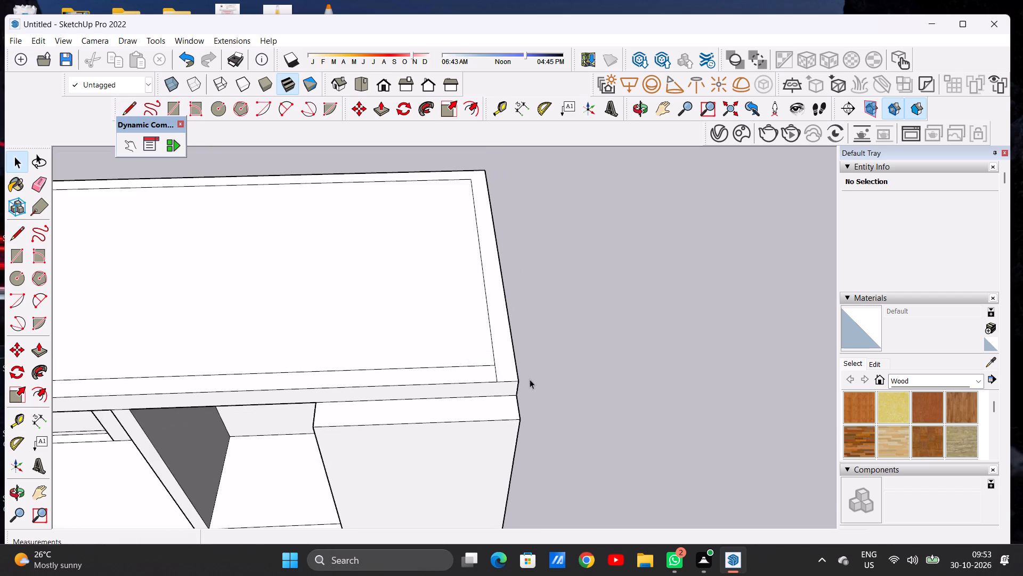
scroll(534, 379, down, 12)
scroll(516, 391, up, 1)
scroll(515, 391, down, 2)
middle_drag(355, 407, 392, 349)
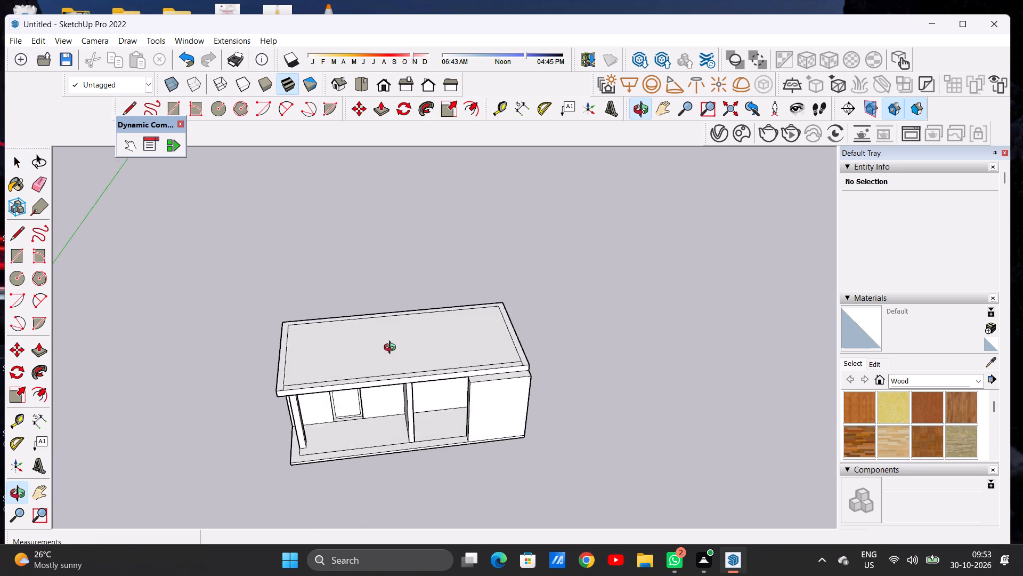
middle_drag(392, 349, 410, 322)
scroll(444, 357, down, 7)
middle_drag(460, 386, 399, 374)
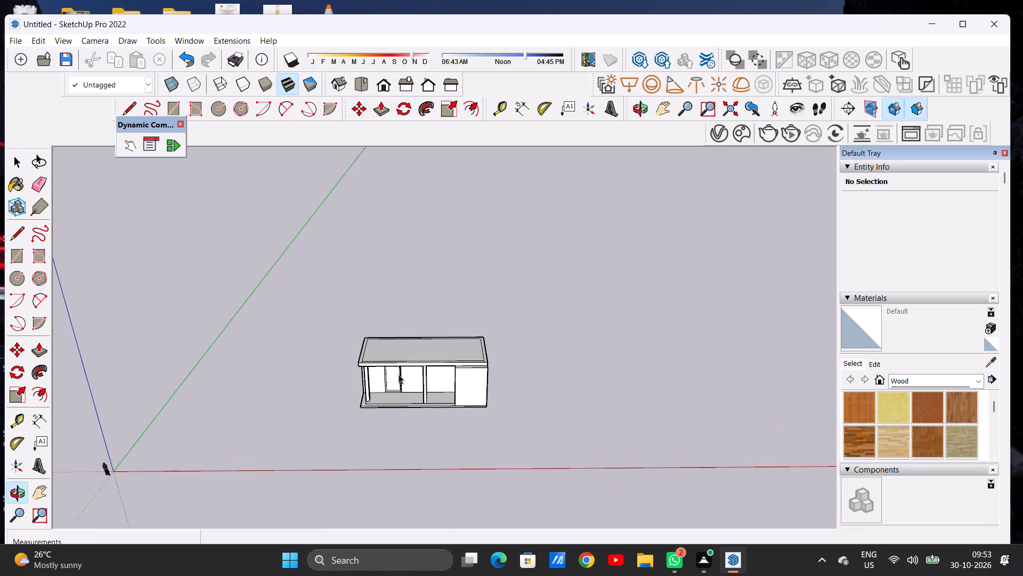
scroll(407, 380, down, 1)
scroll(443, 346, up, 1)
scroll(443, 346, down, 1)
scroll(444, 346, up, 5)
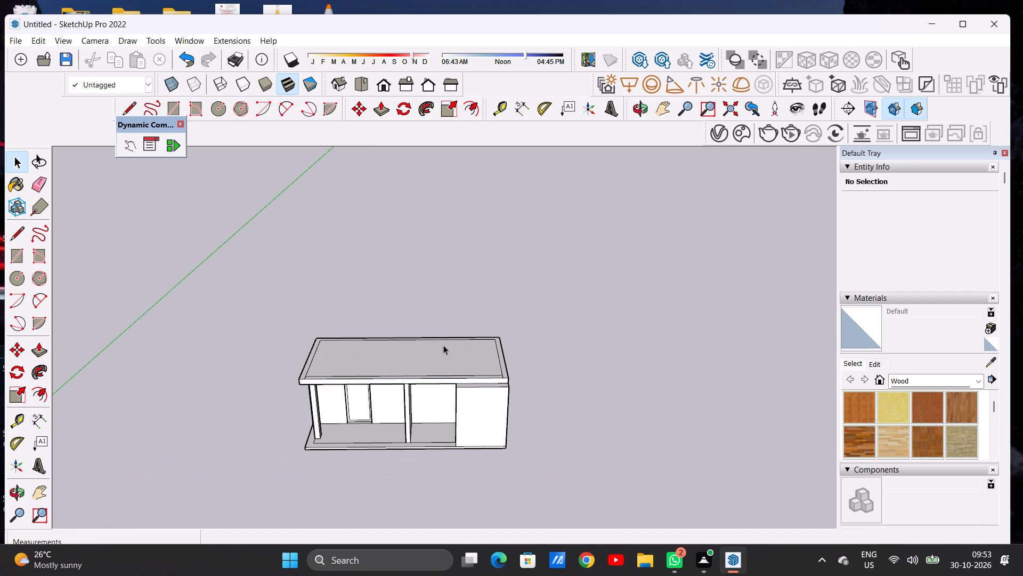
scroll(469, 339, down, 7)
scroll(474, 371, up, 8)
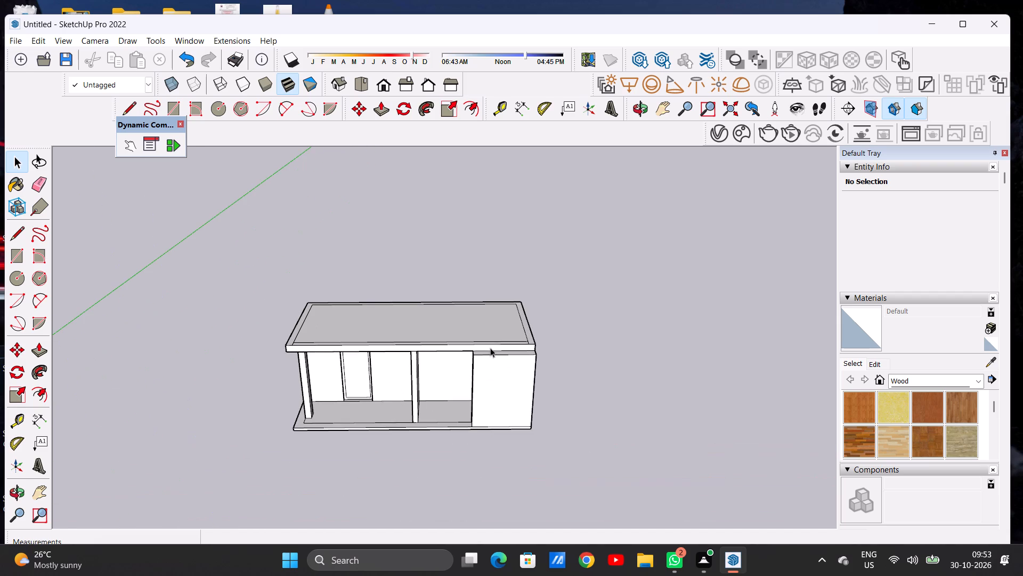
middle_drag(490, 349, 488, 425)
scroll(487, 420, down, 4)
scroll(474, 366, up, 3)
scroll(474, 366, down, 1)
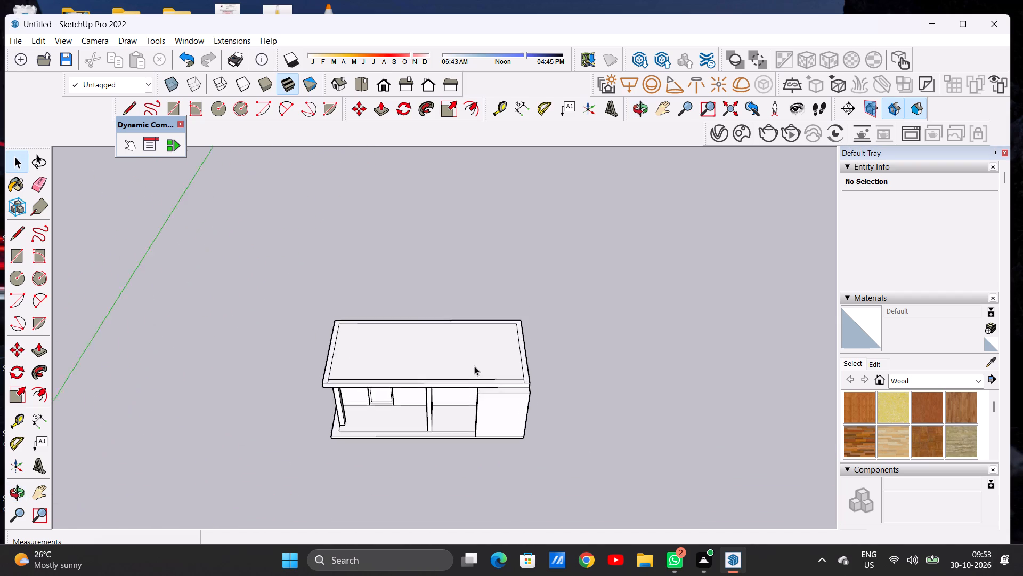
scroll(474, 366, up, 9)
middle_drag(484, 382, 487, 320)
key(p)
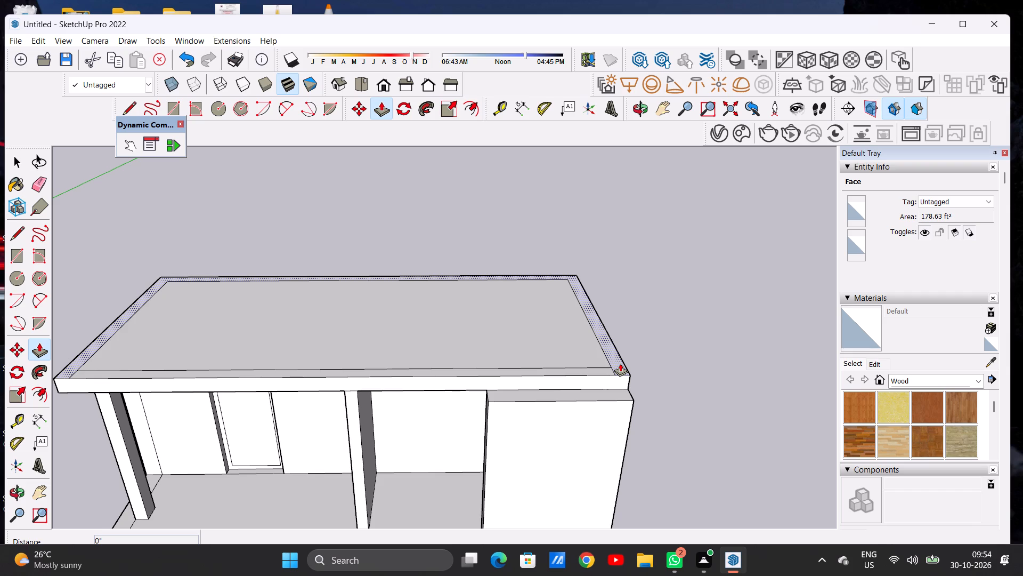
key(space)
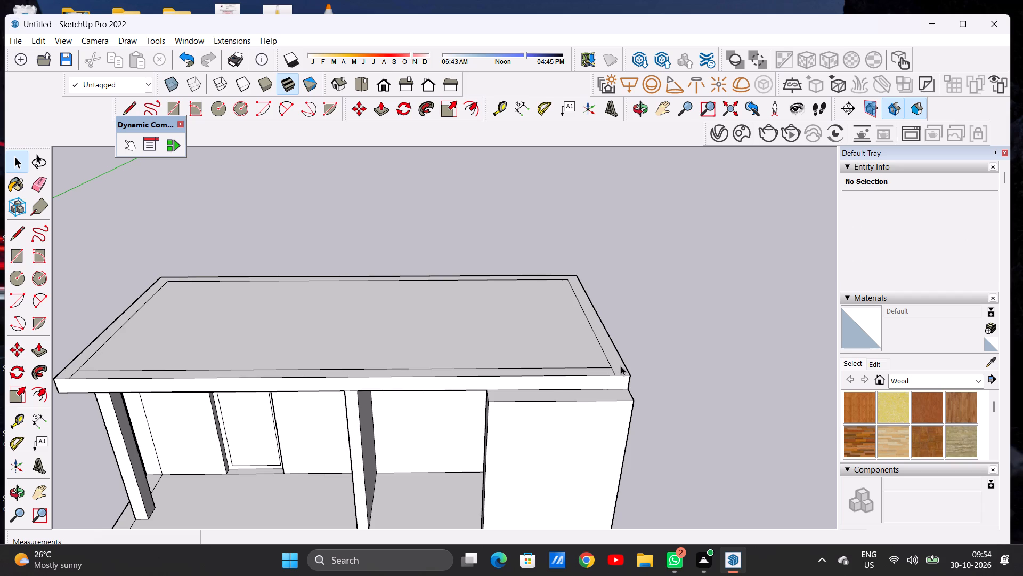
Push/Pull the shortened front wall's top face up about 1' 9" so it is level with the roof slab's top.
scroll(610, 404, down, 4)
middle_drag(624, 396, 450, 430)
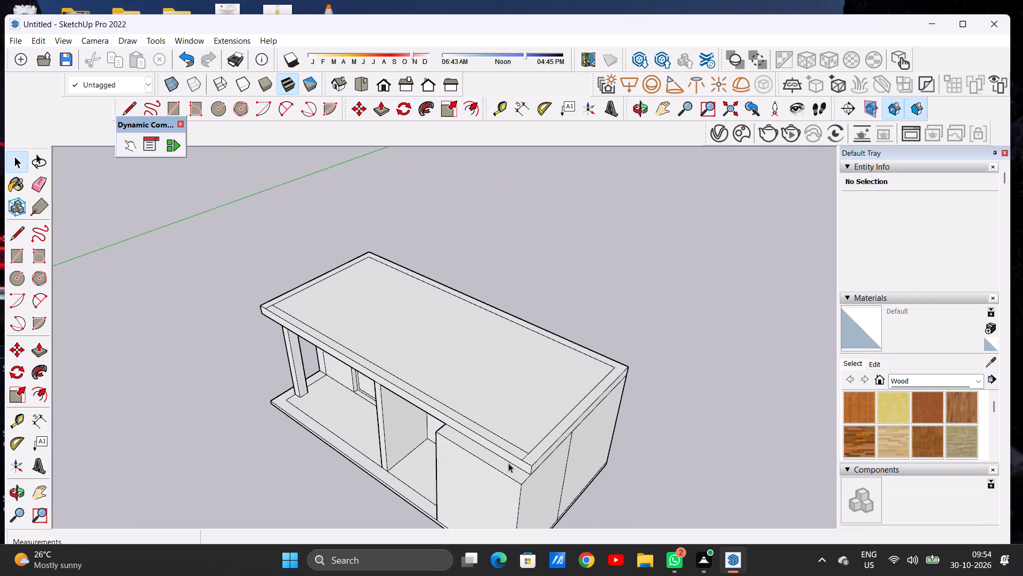
scroll(516, 496, up, 2)
scroll(516, 496, down, 1)
scroll(516, 496, up, 4)
key(p)
scroll(528, 452, up, 7)
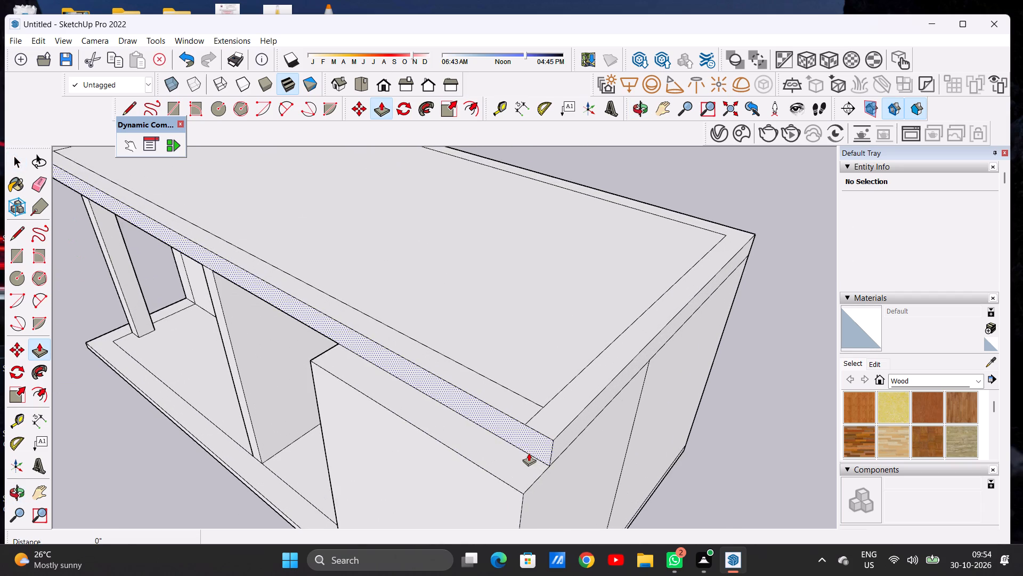
click(529, 465)
click(558, 441)
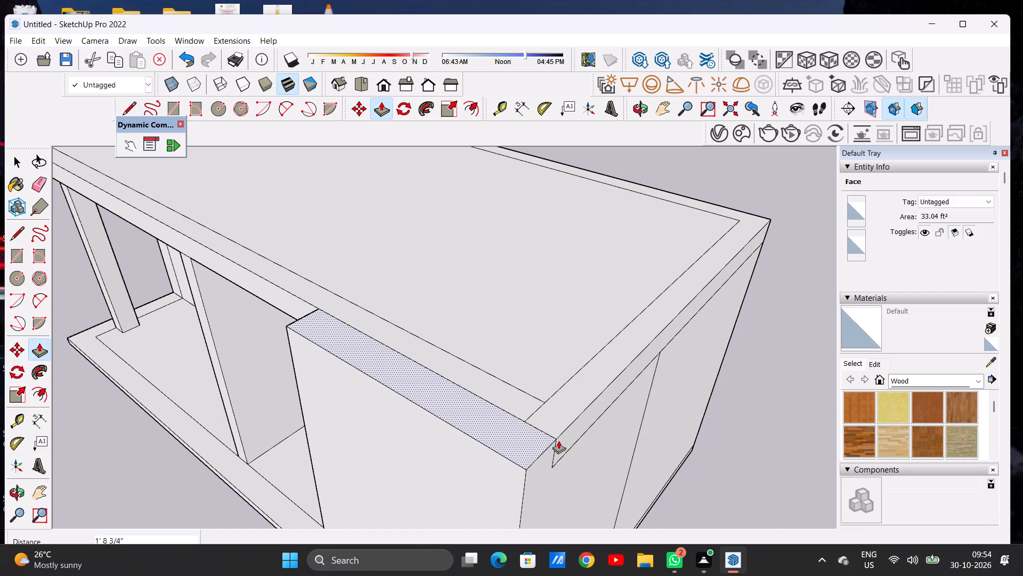
key(space)
Examine the raised front wall, its junction with the roof slab and the inset border from the front and above.
scroll(506, 463, down, 11)
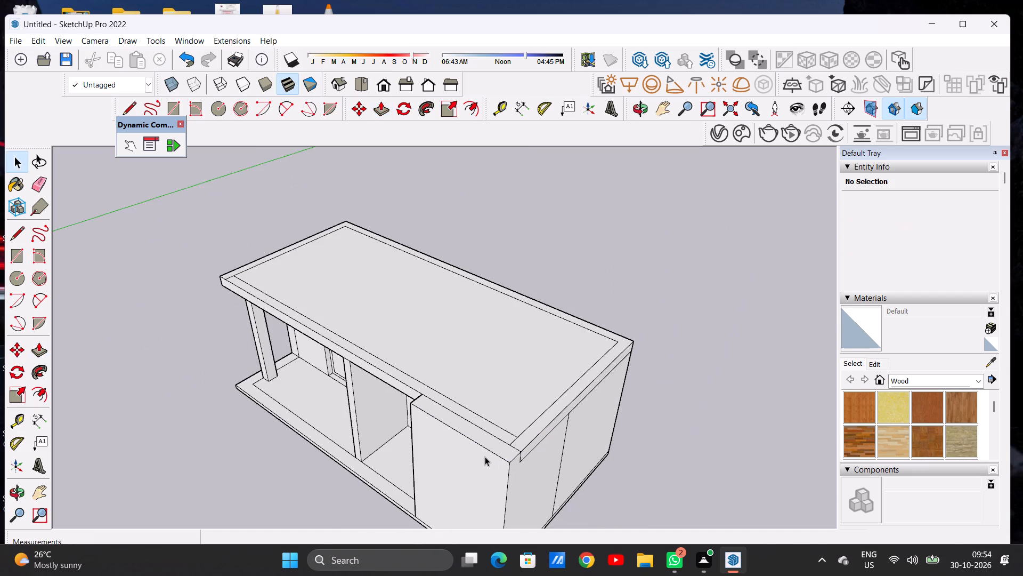
middle_drag(515, 459, 605, 456)
middle_drag(424, 458, 479, 458)
scroll(402, 477, down, 10)
middle_drag(399, 467, 438, 456)
scroll(476, 474, down, 7)
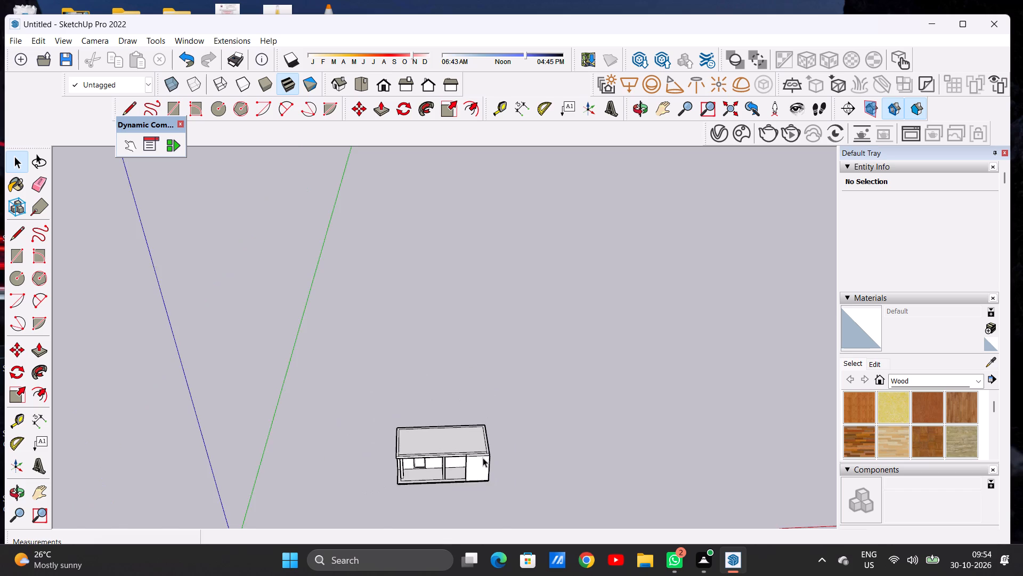
scroll(480, 453, up, 10)
scroll(479, 458, down, 2)
scroll(479, 458, up, 9)
middle_drag(496, 457, 483, 487)
scroll(482, 456, down, 1)
scroll(496, 473, up, 5)
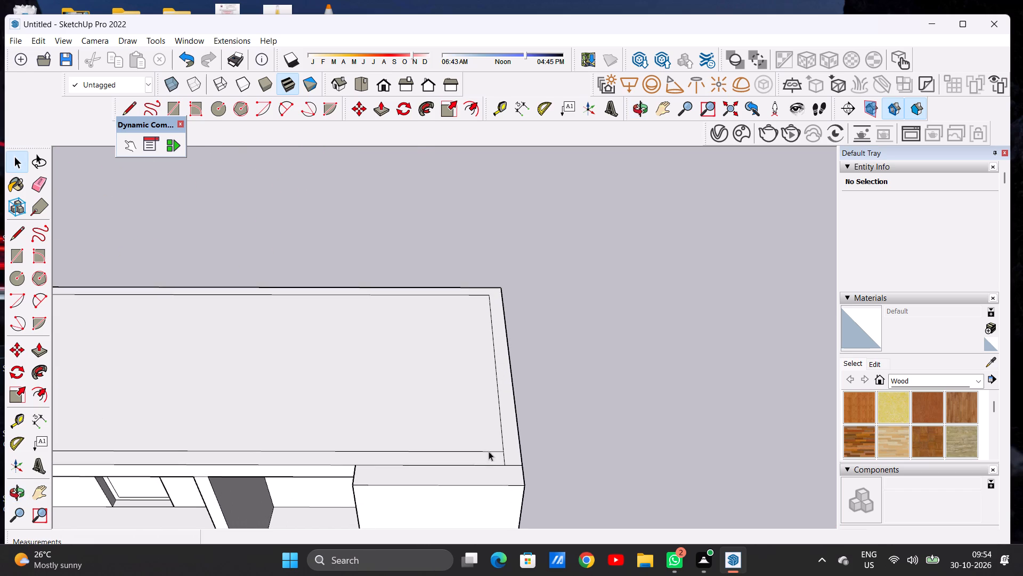
middle_drag(489, 451, 493, 478)
scroll(486, 443, down, 6)
scroll(521, 455, up, 7)
scroll(477, 458, up, 3)
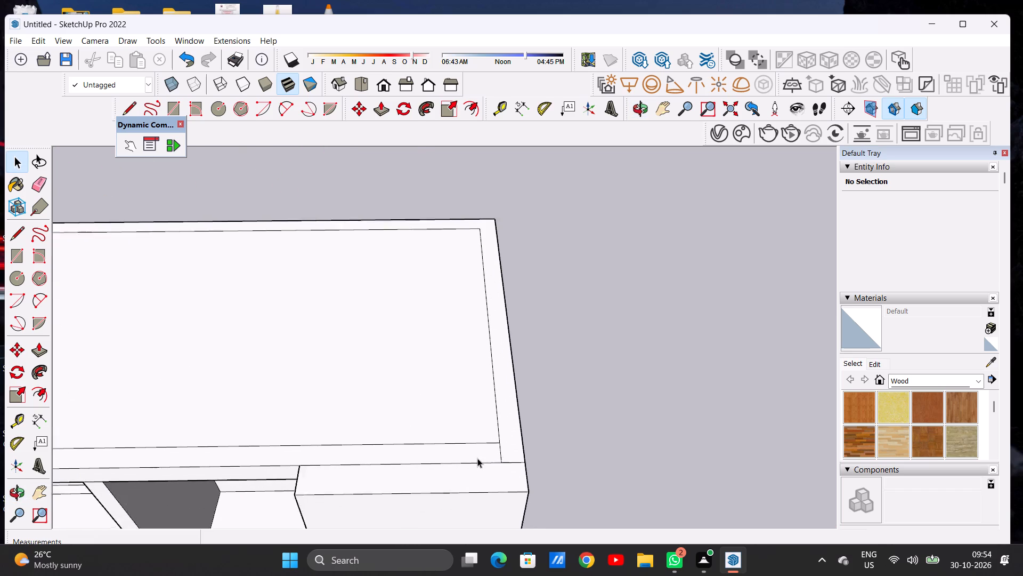
scroll(477, 458, up, 3)
scroll(524, 453, down, 10)
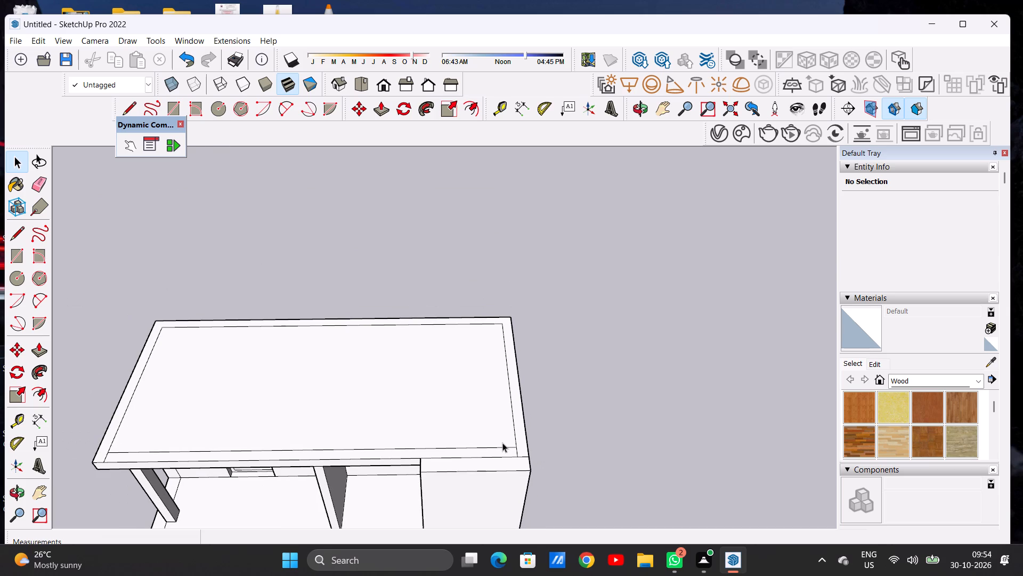
Push/Pull the U-shaped border along the roof's back and sides up 15' to form the upper-storey walls.
key(p)
scroll(511, 445, up, 6)
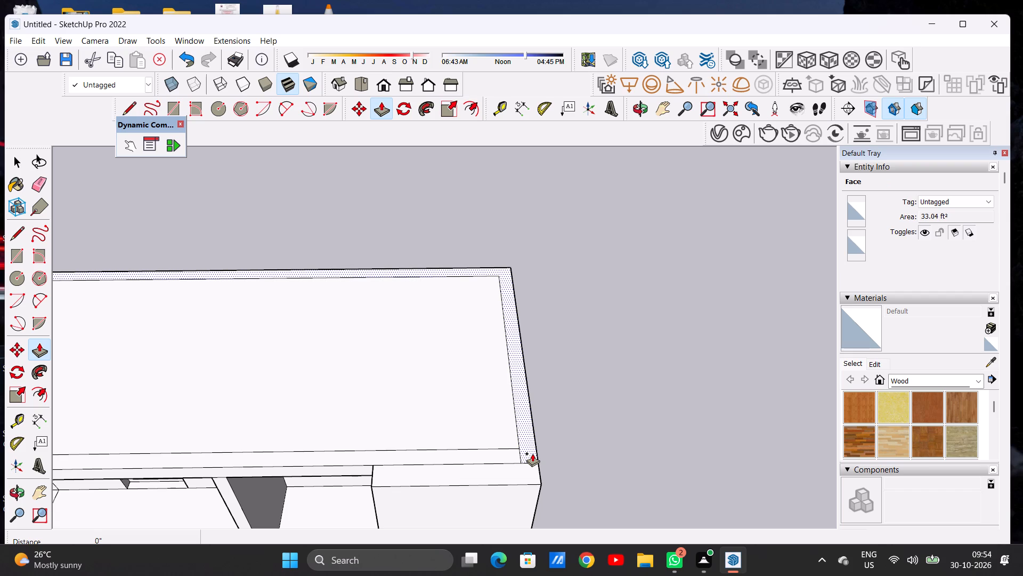
click(532, 453)
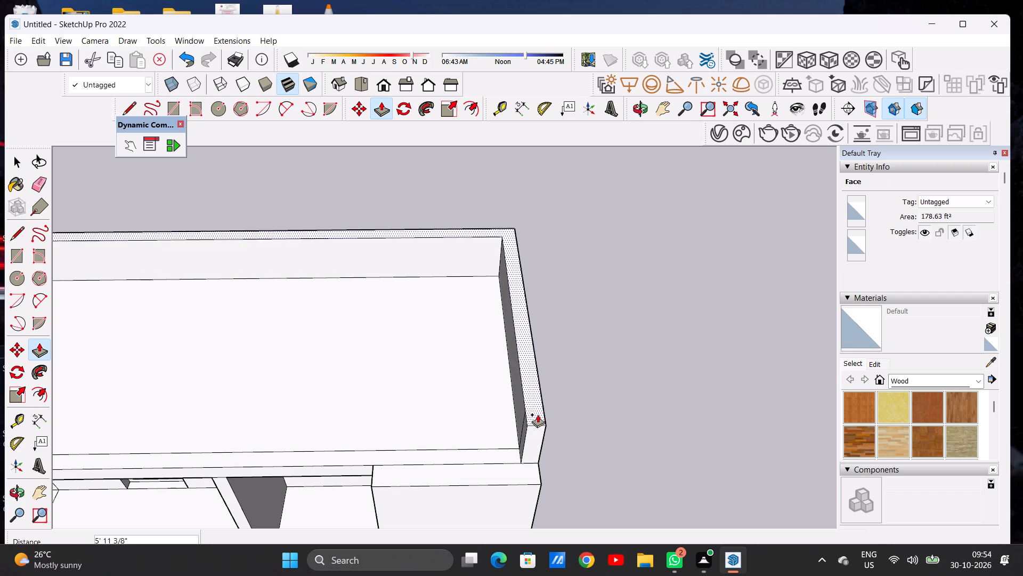
scroll(542, 450, down, 10)
middle_drag(555, 397, 582, 231)
middle_drag(550, 315, 518, 328)
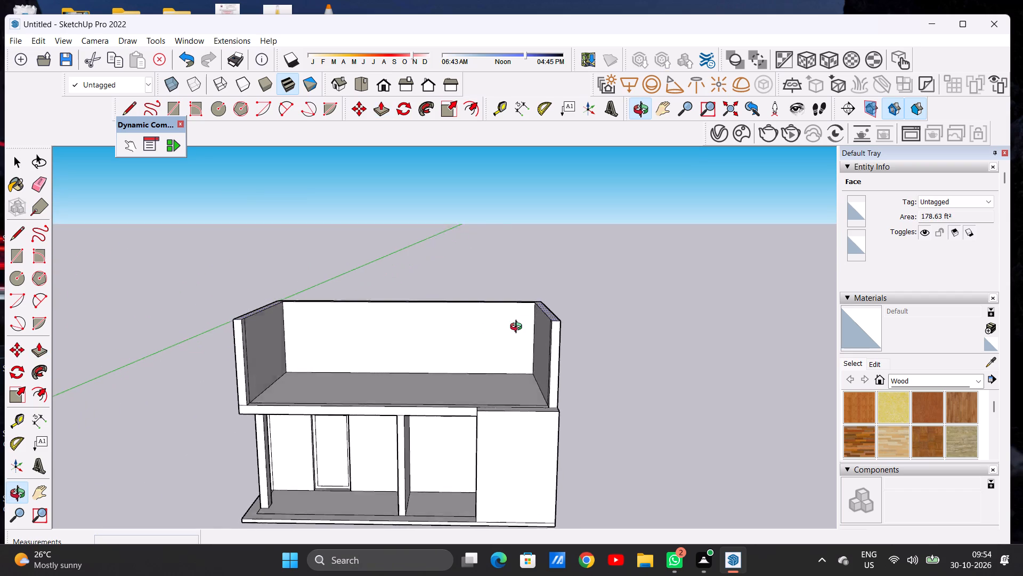
middle_drag(518, 328, 521, 327)
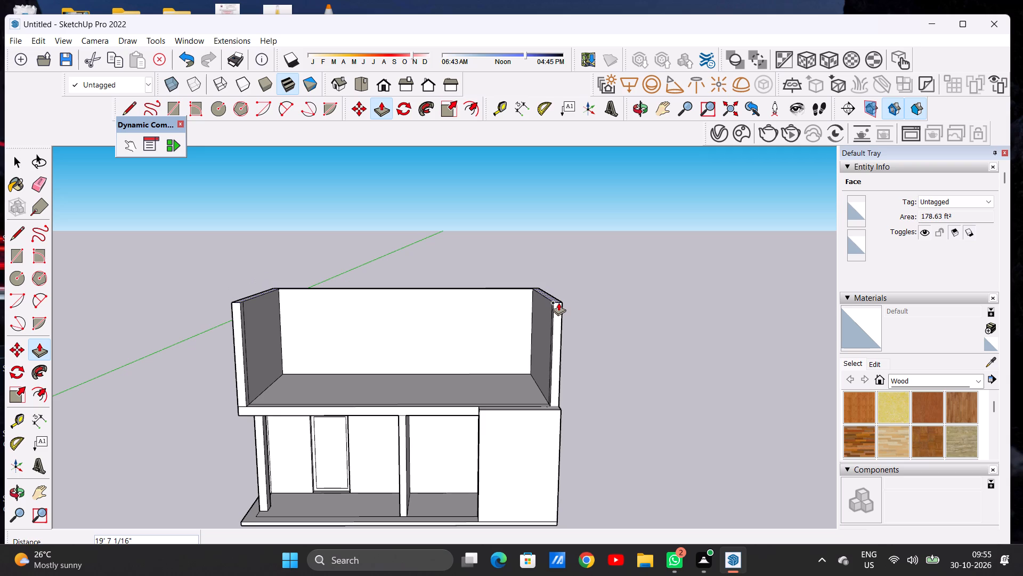
key(1)
text(5')
key(Return)
key(space)
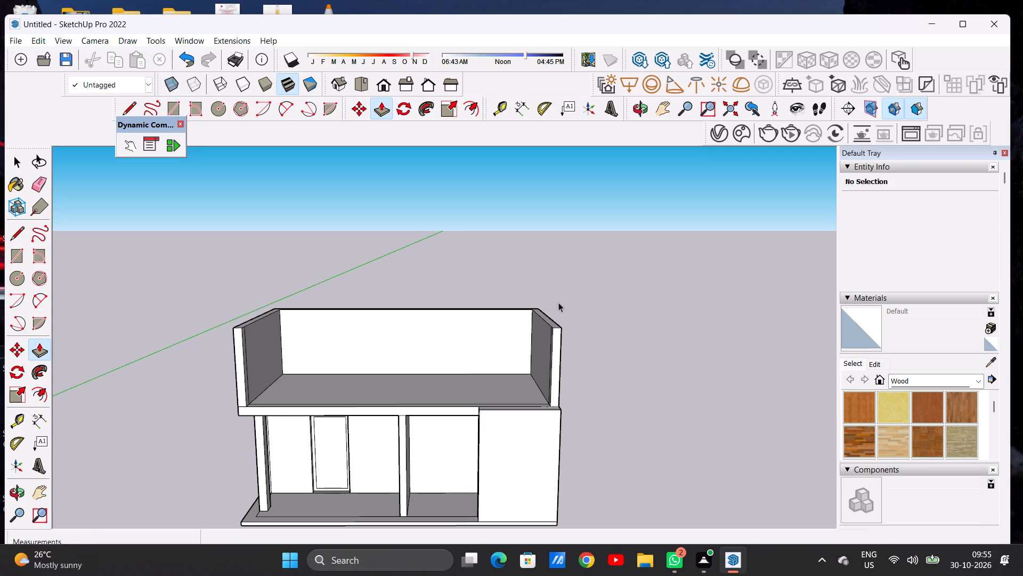
Examine the upper-storey walls and the open floor between them together with the lower building.
scroll(545, 316, down, 4)
middle_drag(541, 322, 545, 359)
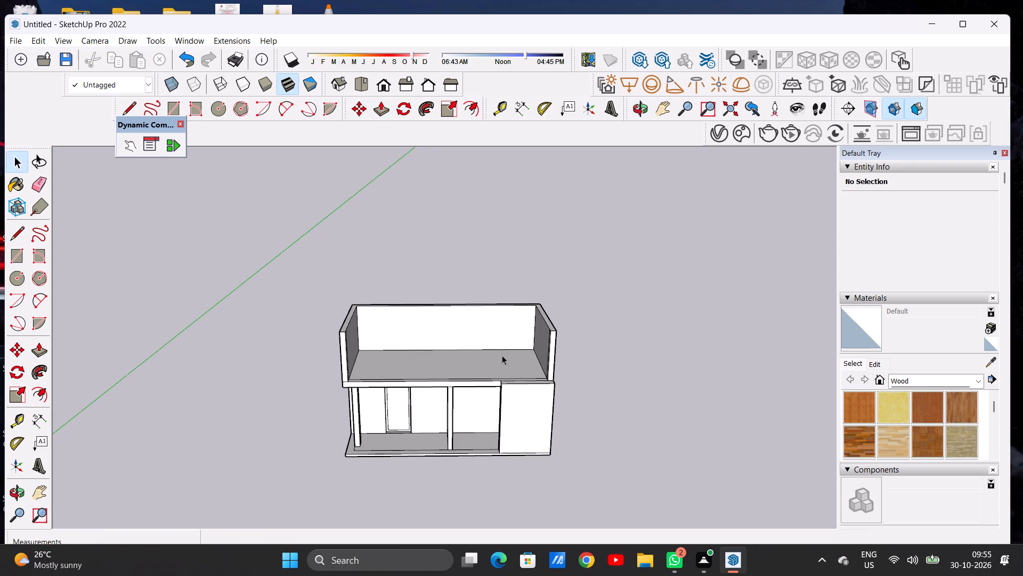
scroll(496, 356, down, 3)
middle_drag(472, 338, 459, 402)
scroll(472, 361, up, 4)
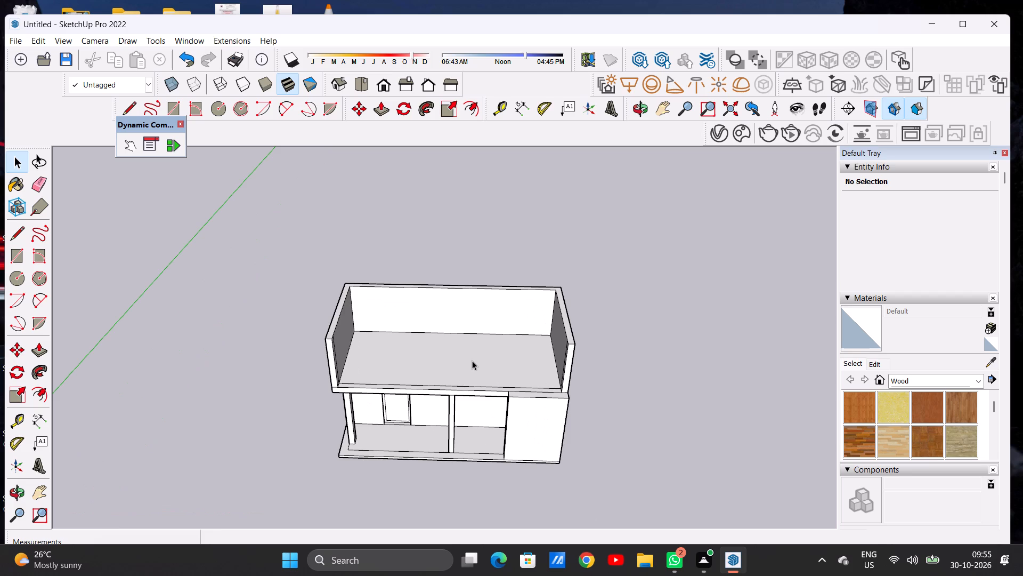
scroll(381, 337, down, 5)
middle_drag(488, 321, 488, 322)
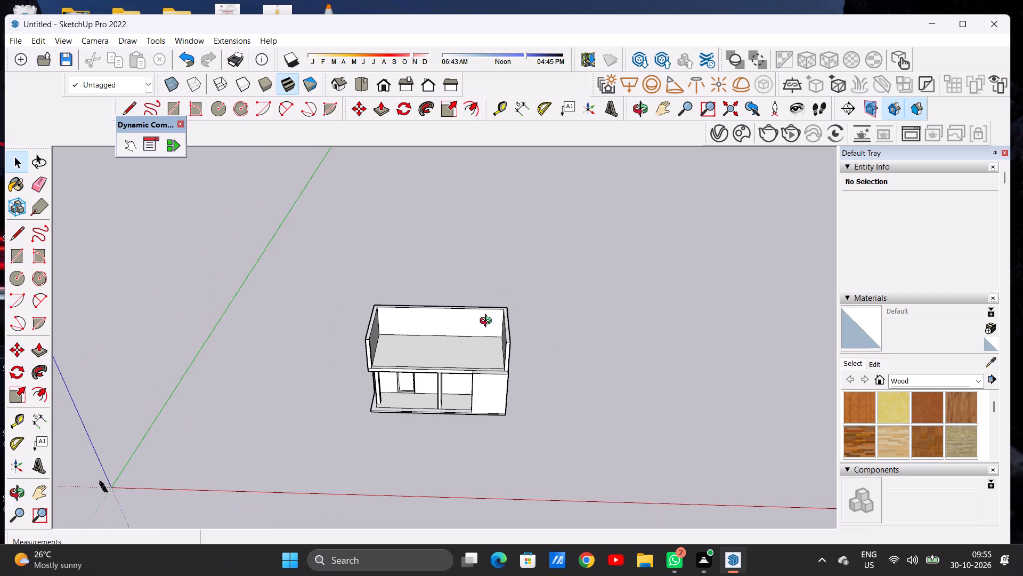
middle_drag(488, 322, 485, 373)
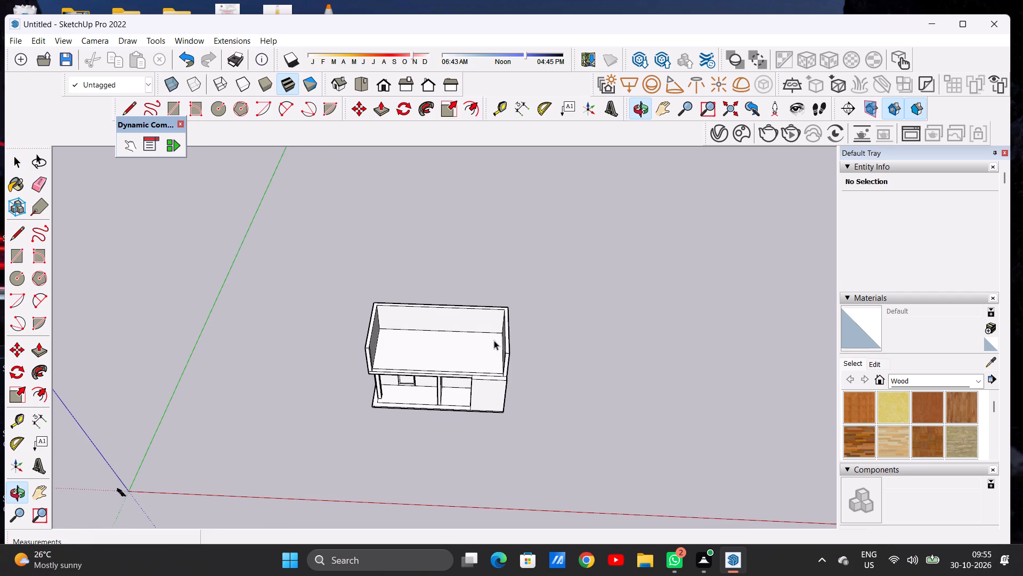
scroll(490, 324, down, 5)
scroll(466, 341, up, 11)
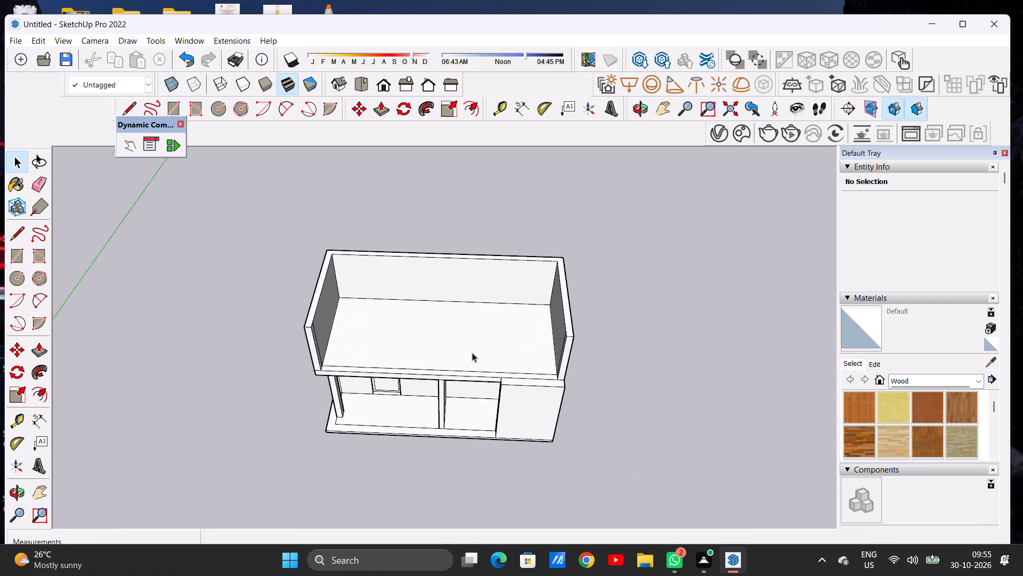
scroll(472, 353, up, 9)
scroll(472, 341, down, 6)
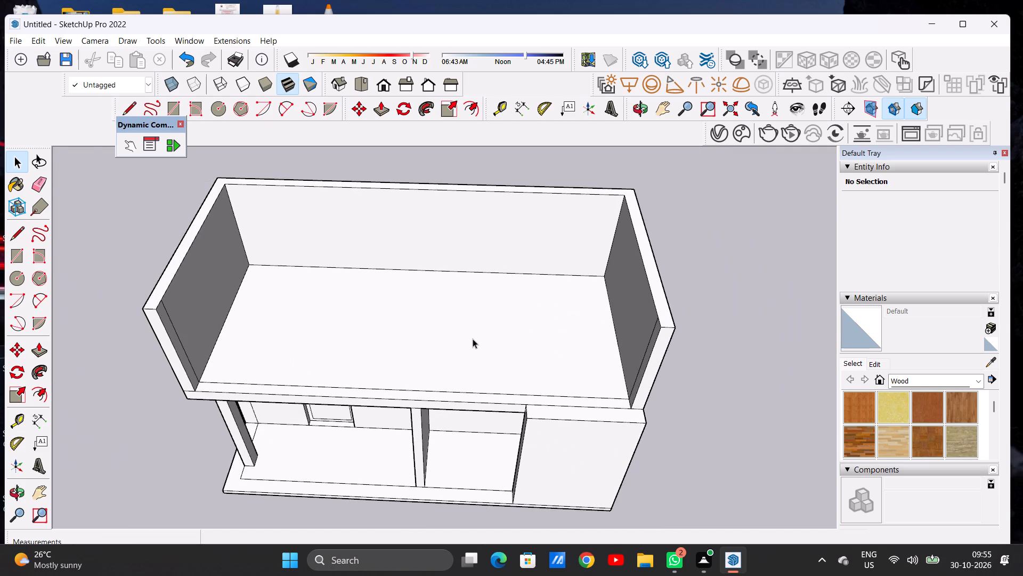
scroll(473, 339, down, 2)
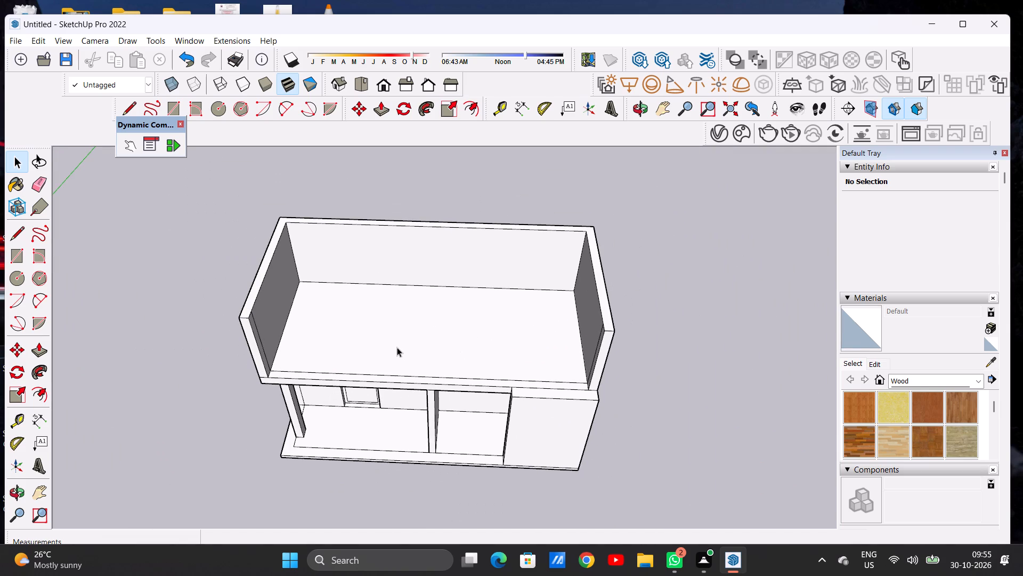
Draw a line about 57' 3" long across the upper floor between the midpoints of the side walls' inner base edges.
middle_drag(400, 335, 407, 362)
middle_drag(396, 346, 404, 390)
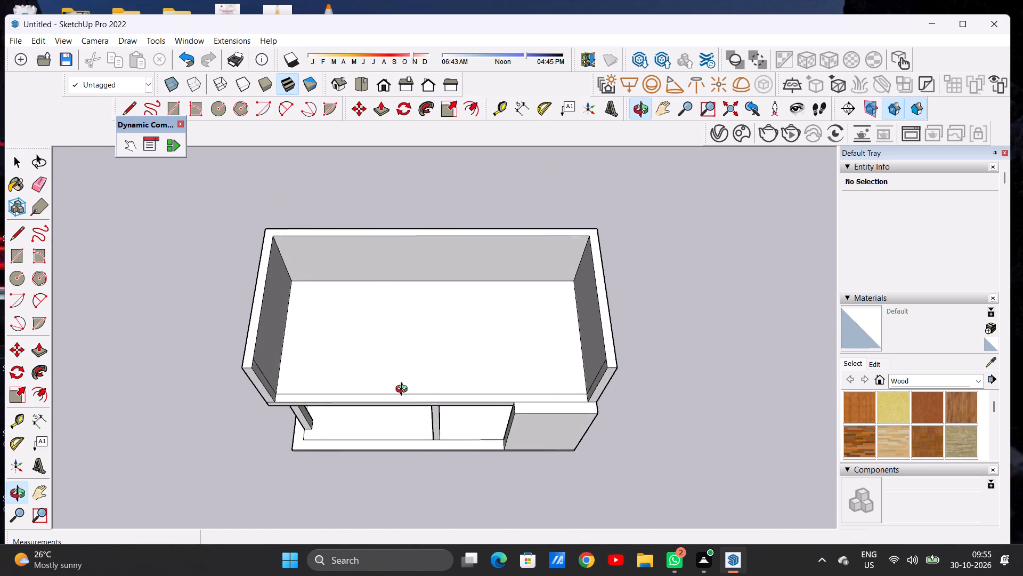
middle_drag(404, 390, 402, 388)
scroll(431, 342, up, 6)
key(l)
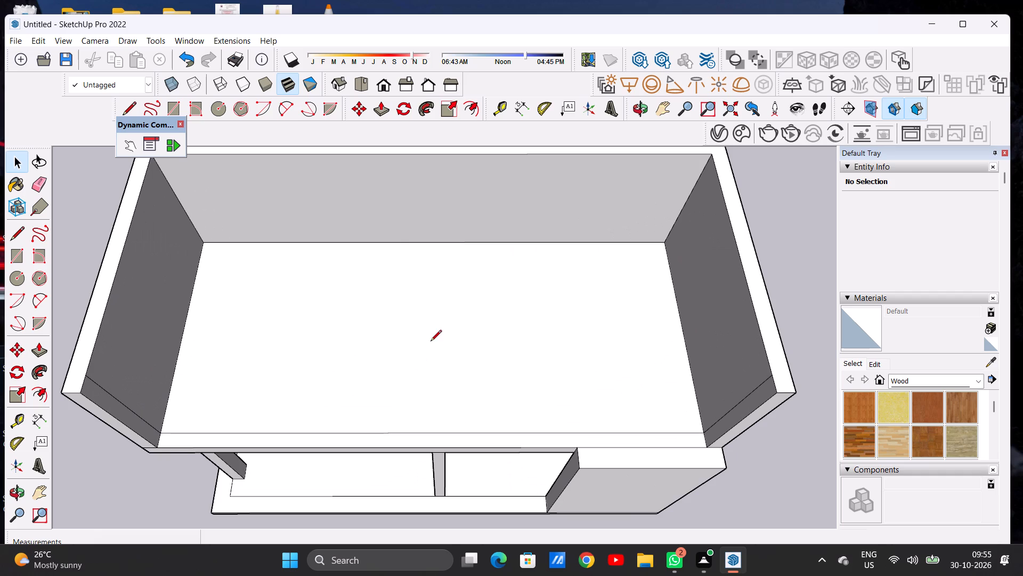
click(182, 331)
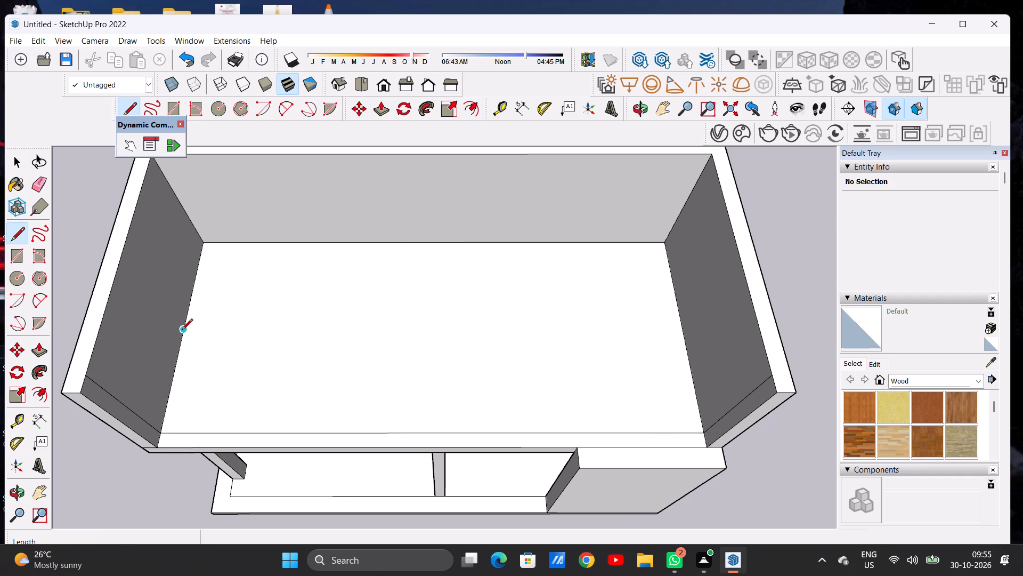
click(684, 328)
Draw a parallel line about 57' 3" long between the side walls, slightly in front of the first floor line.
scroll(176, 348, up, 5)
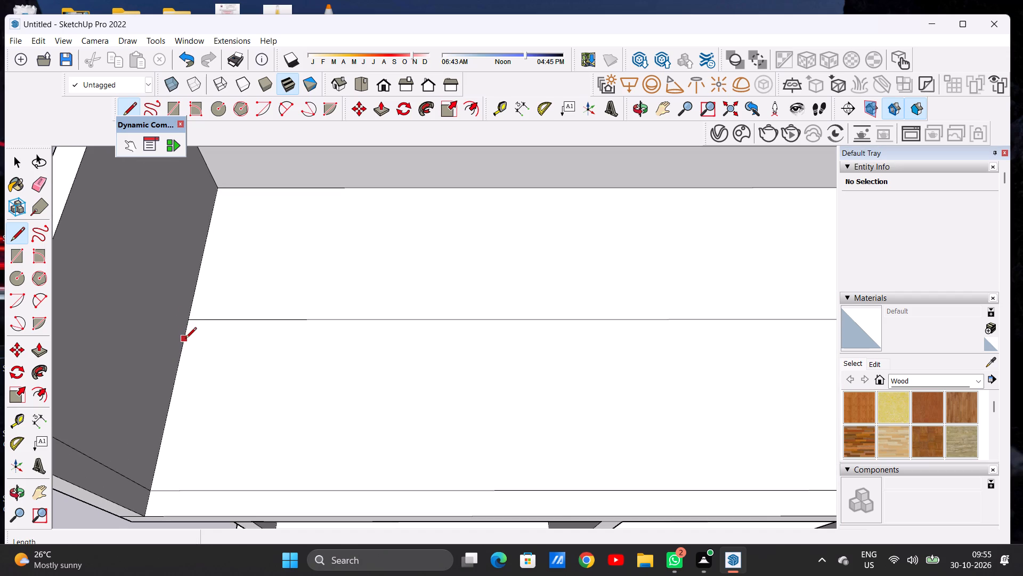
click(185, 339)
scroll(198, 337, down, 3)
scroll(198, 337, up, 1)
scroll(198, 337, down, 10)
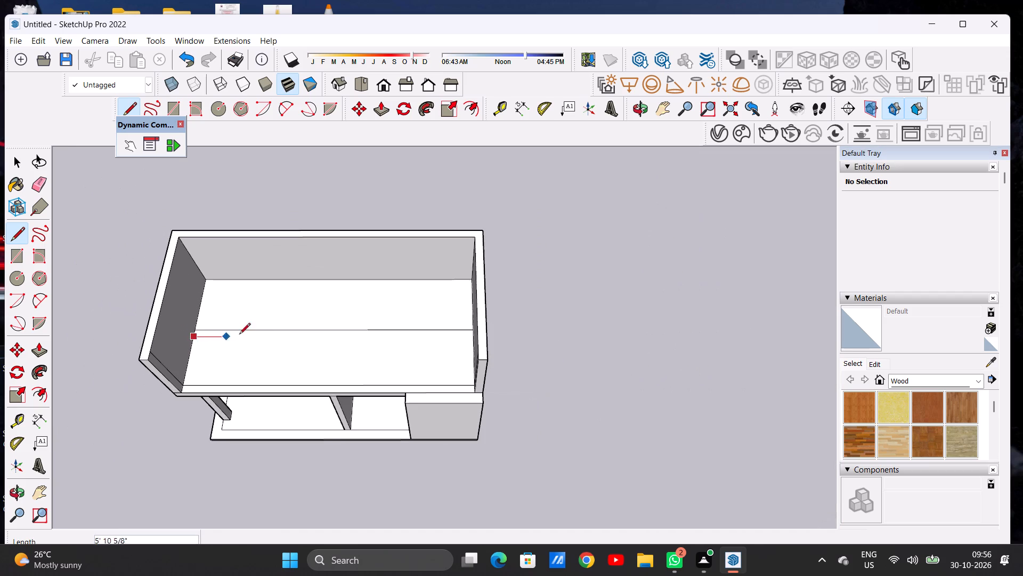
scroll(410, 339, up, 13)
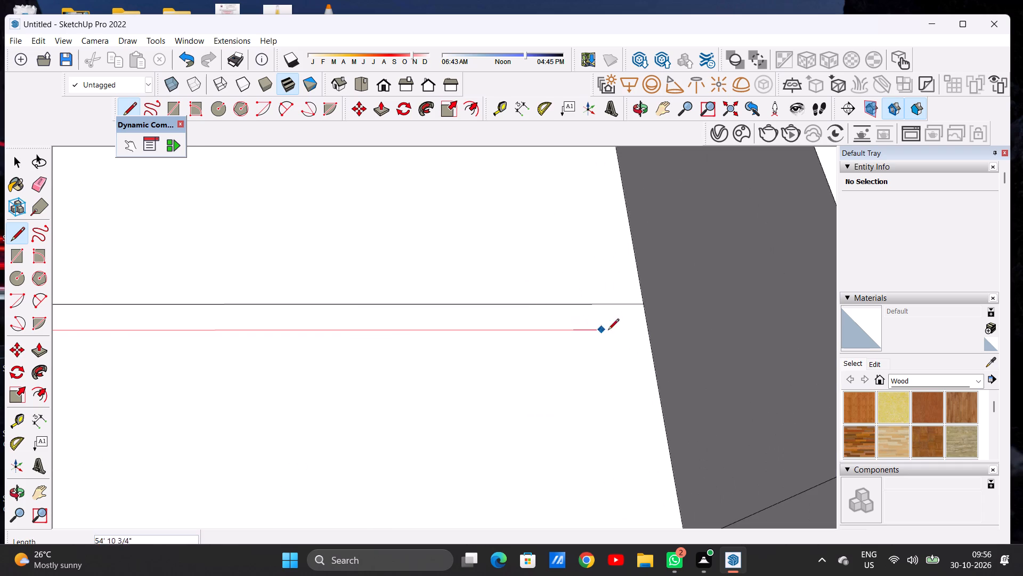
click(652, 334)
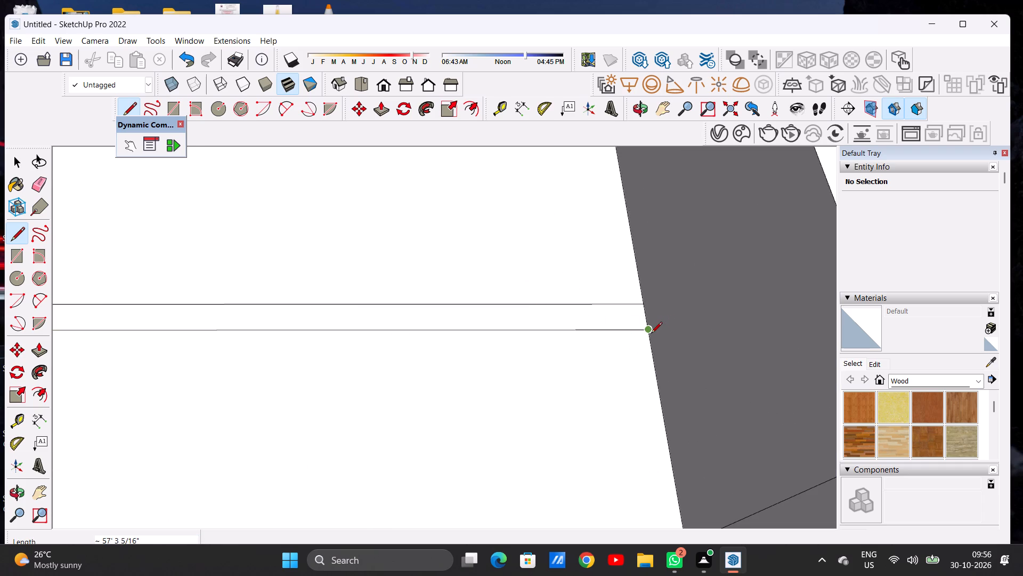
key(space)
Examine the two parallel lines on the upper floor and where they meet the side walls.
scroll(296, 359, down, 7)
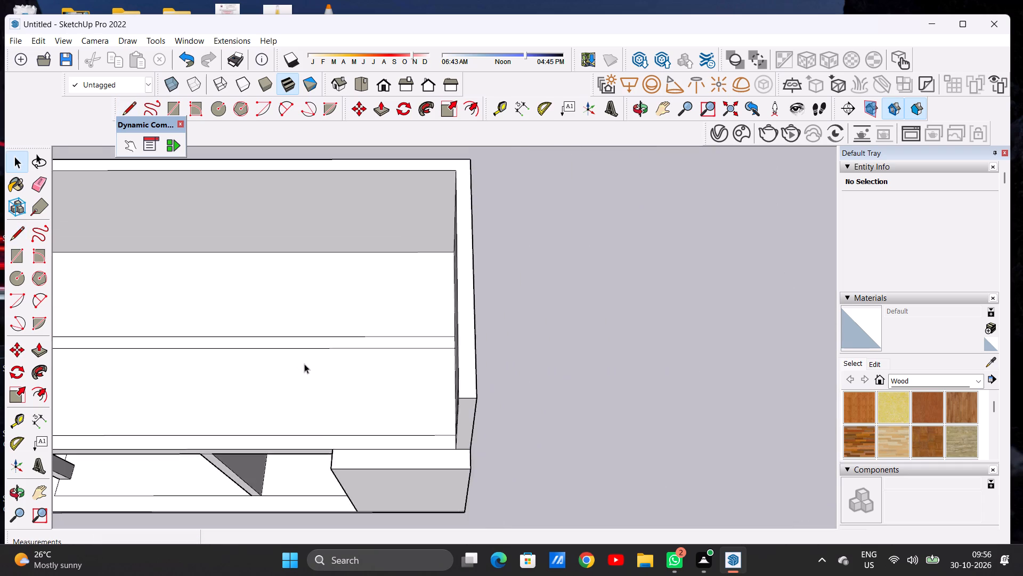
scroll(304, 364, down, 10)
scroll(452, 330, down, 10)
middle_drag(383, 353, 377, 318)
scroll(375, 334, up, 6)
scroll(375, 334, down, 1)
scroll(376, 339, up, 5)
middle_drag(415, 359, 437, 303)
scroll(476, 394, down, 5)
middle_drag(469, 387, 464, 366)
scroll(474, 363, up, 4)
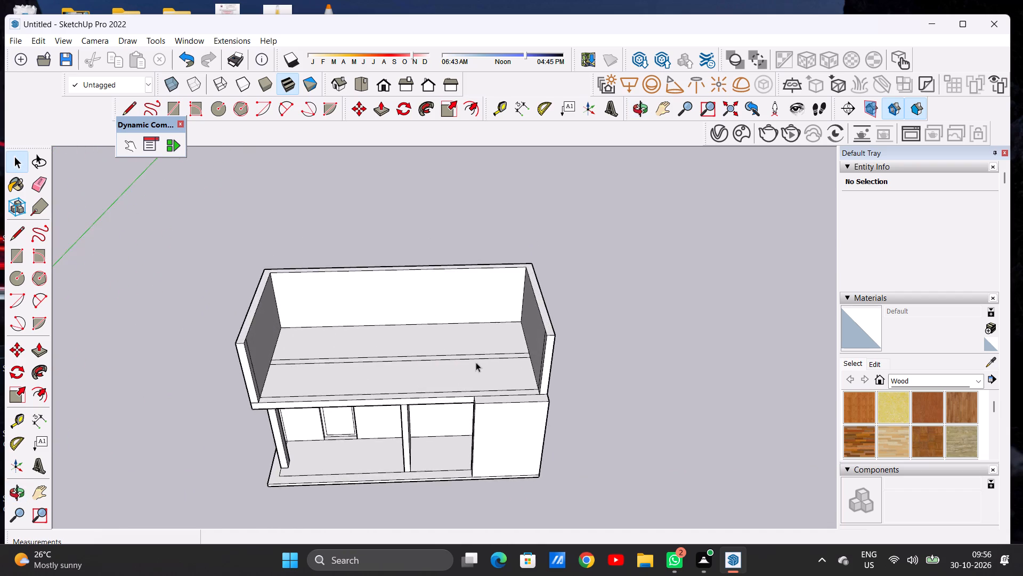
scroll(518, 350, up, 7)
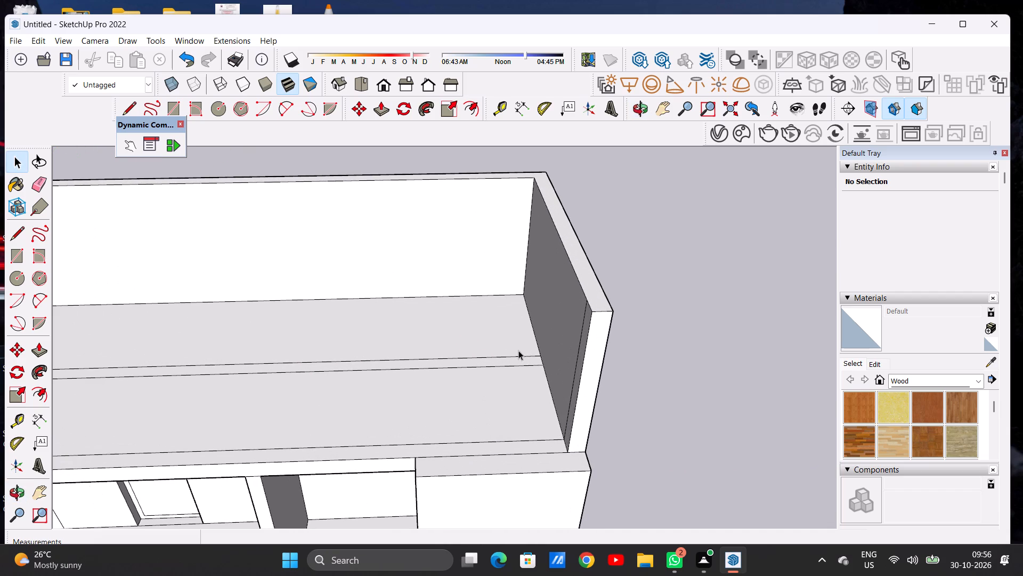
Push/Pull the narrow floor strip between the two parallel lines up 15' to the top of the upper side walls.
key(p)
scroll(545, 356, up, 10)
scroll(541, 360, down, 1)
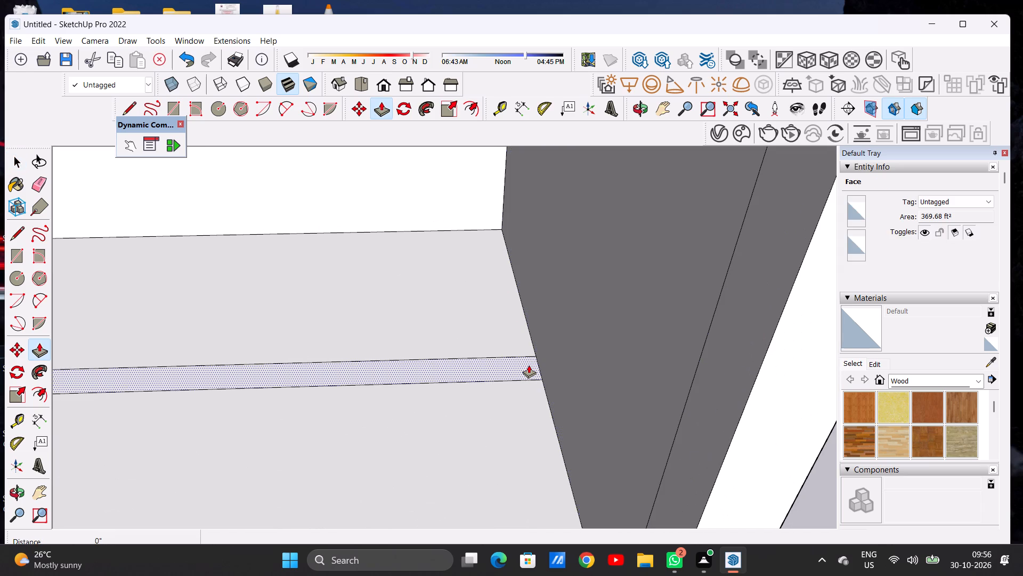
click(529, 365)
scroll(515, 323, down, 3)
scroll(515, 326, up, 1)
scroll(515, 326, down, 11)
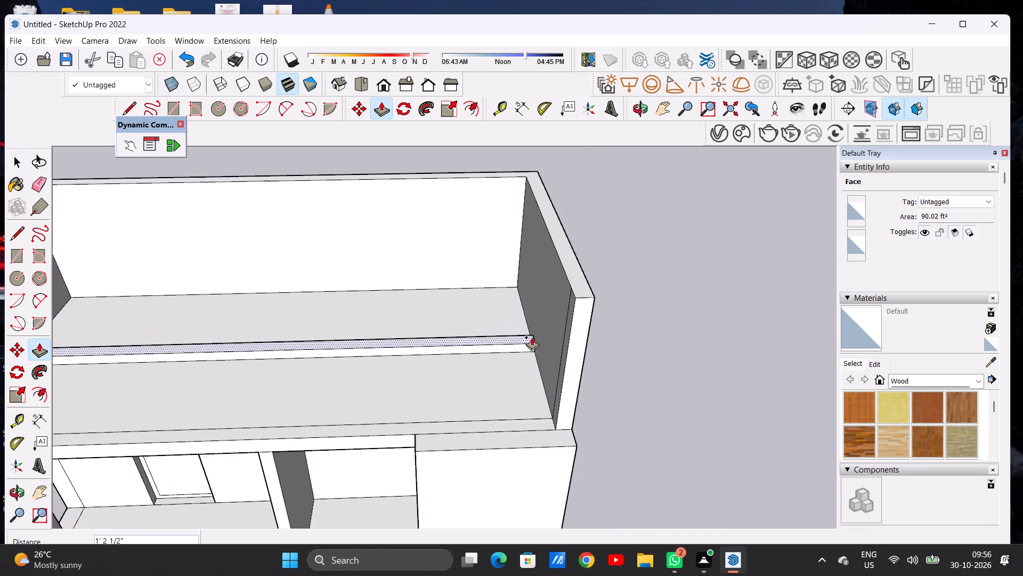
scroll(532, 337, down, 4)
scroll(534, 297, up, 12)
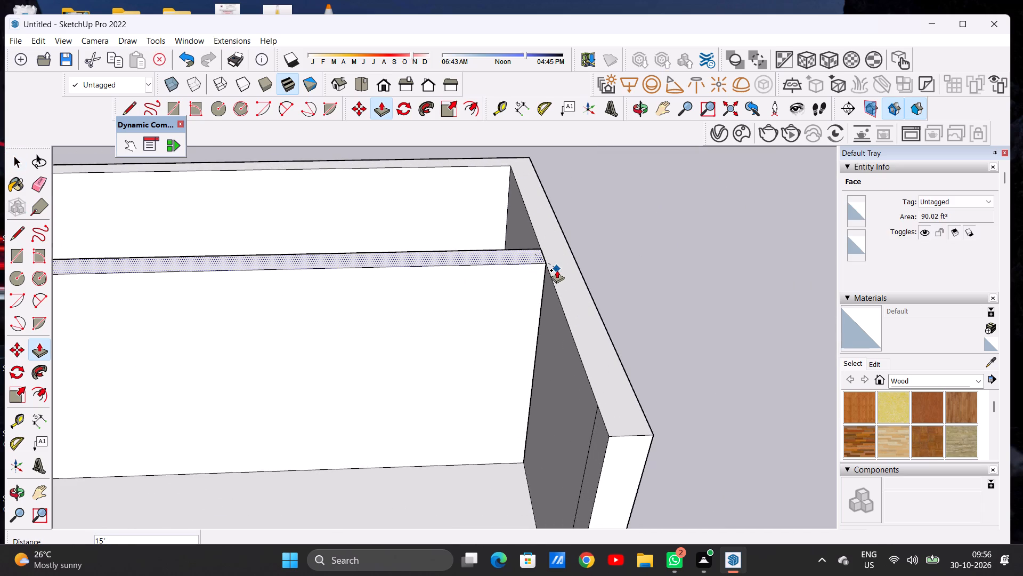
click(553, 274)
key(space)
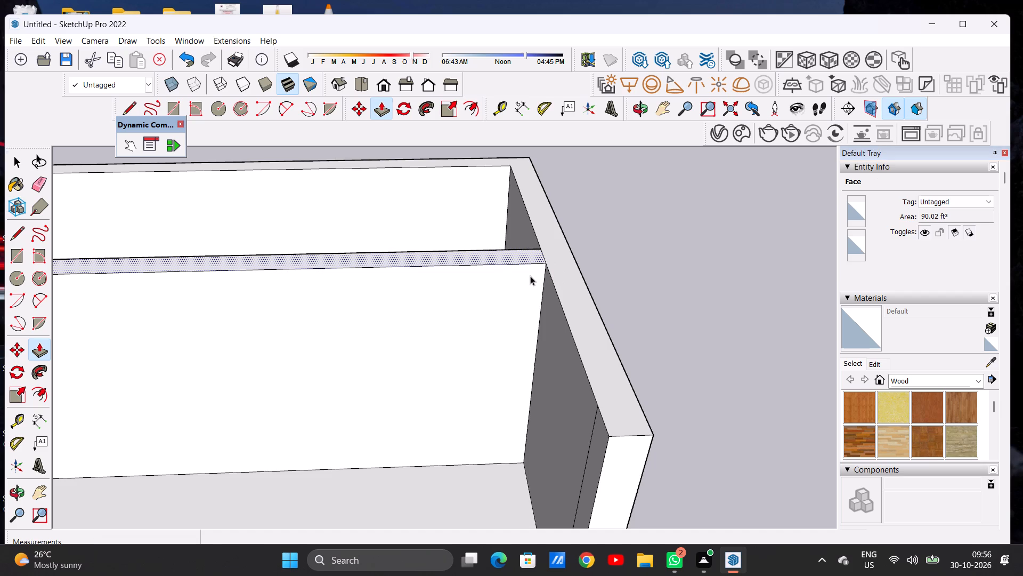
Examine the raised upper cross partition and the front of the two-storey building from above and at eye level.
scroll(592, 282, down, 17)
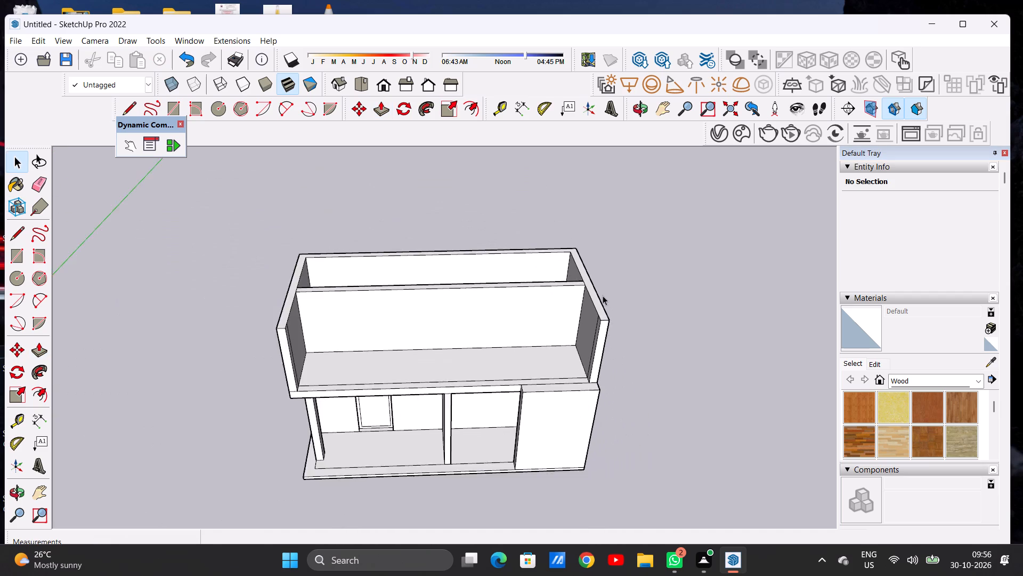
scroll(603, 295, down, 4)
middle_drag(582, 325, 574, 273)
scroll(402, 321, down, 1)
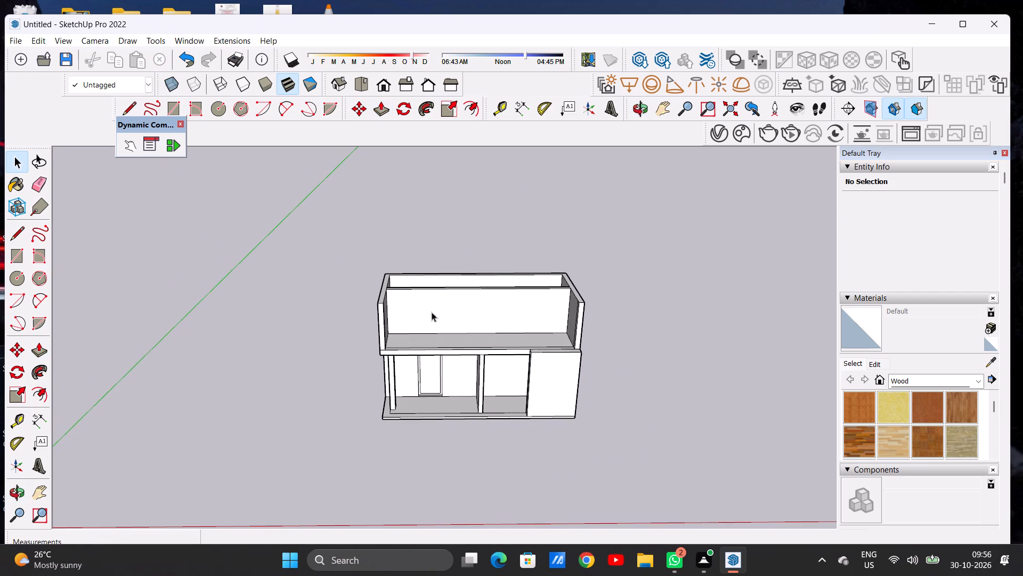
scroll(515, 298, up, 1)
scroll(515, 298, down, 1)
scroll(515, 298, up, 9)
middle_drag(509, 309, 521, 262)
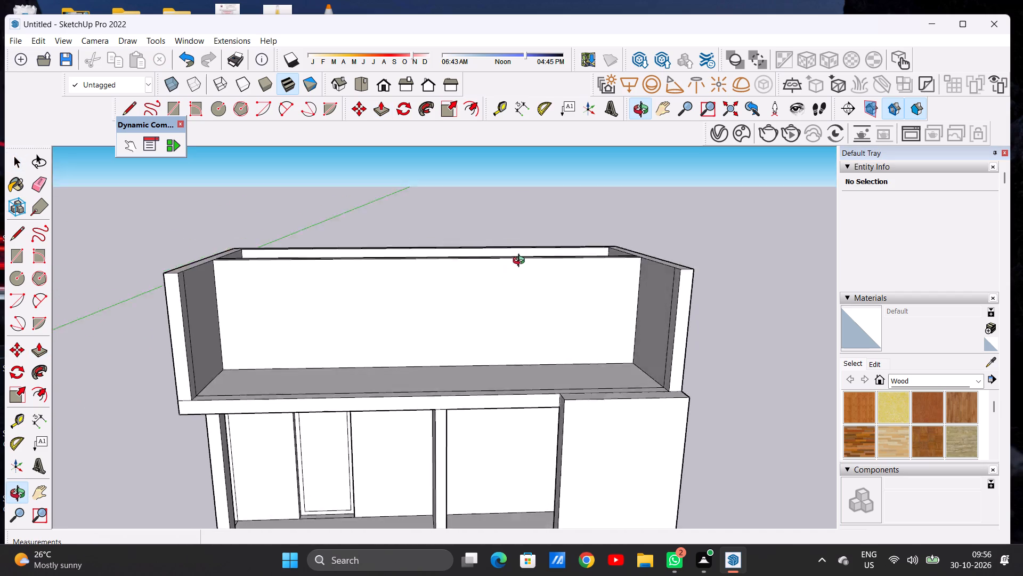
middle_drag(521, 262, 524, 257)
scroll(476, 315, down, 3)
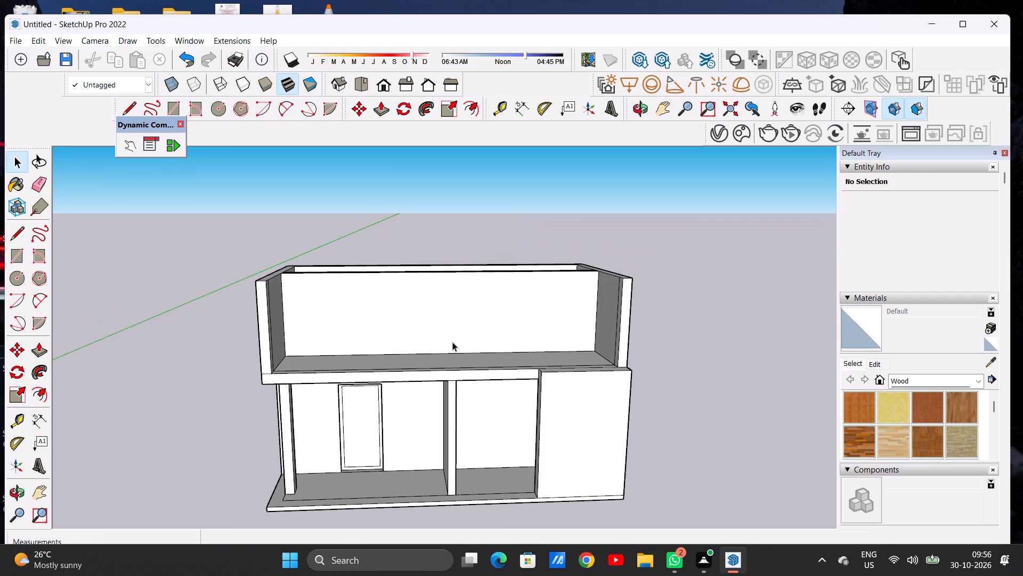
middle_drag(448, 342, 437, 335)
scroll(439, 356, down, 4)
scroll(442, 343, up, 4)
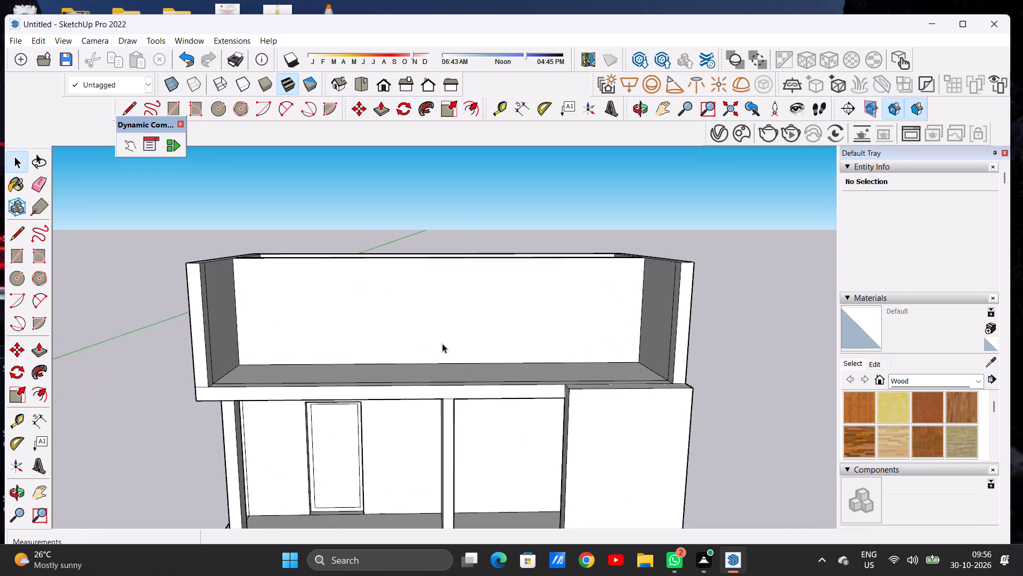
scroll(442, 343, up, 3)
middle_drag(415, 348, 410, 321)
scroll(407, 361, down, 7)
middle_drag(412, 342, 412, 361)
scroll(429, 341, up, 3)
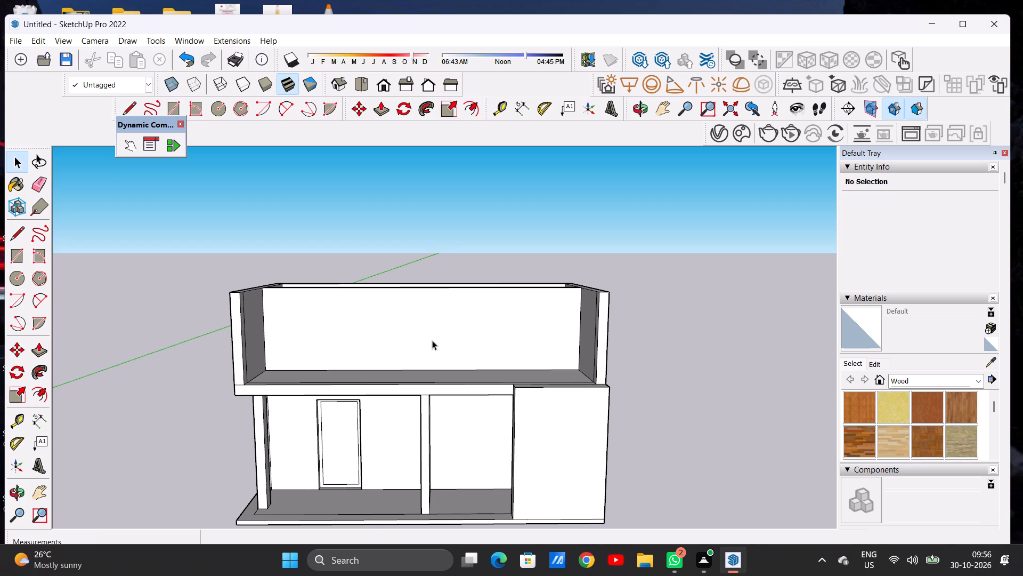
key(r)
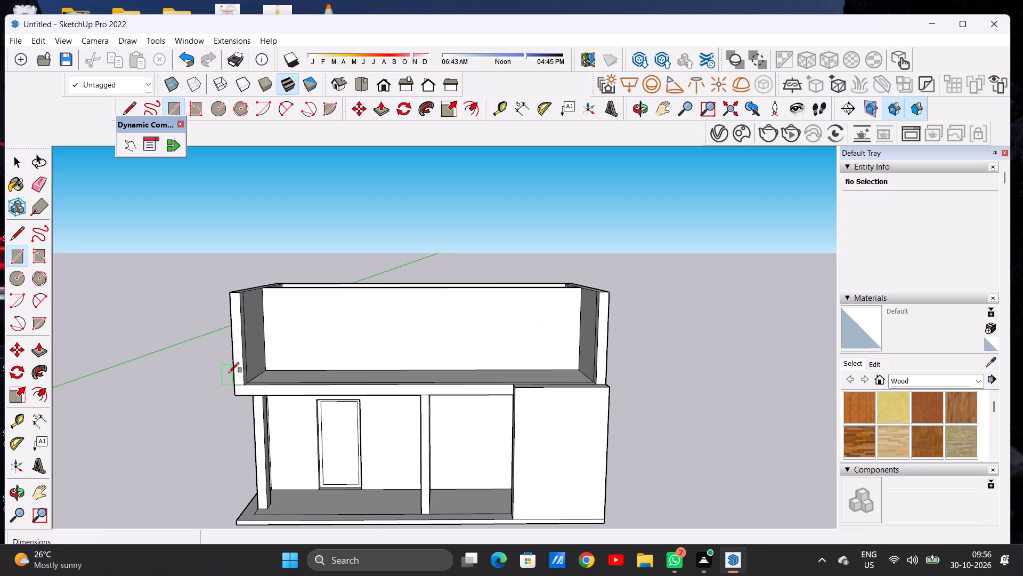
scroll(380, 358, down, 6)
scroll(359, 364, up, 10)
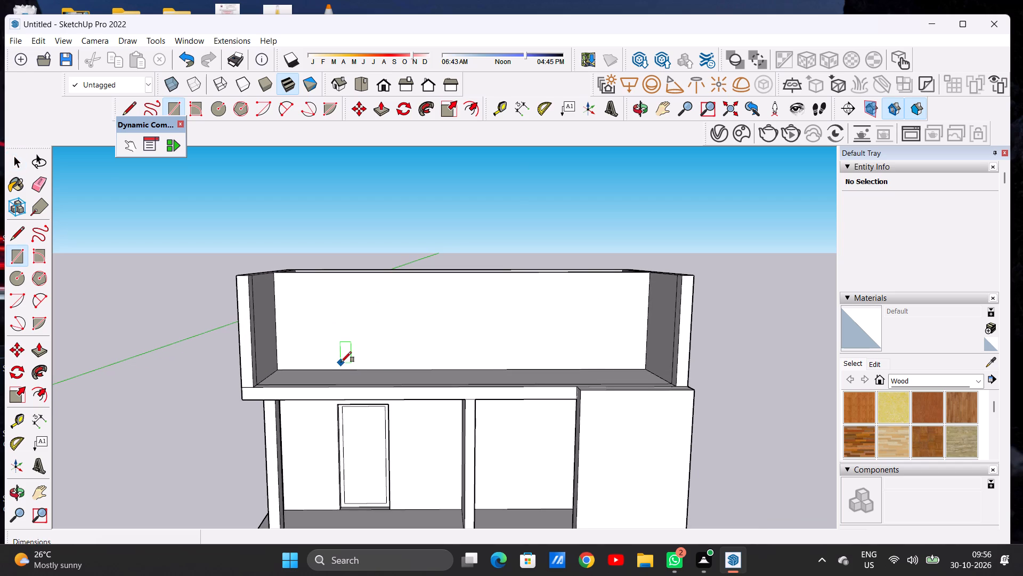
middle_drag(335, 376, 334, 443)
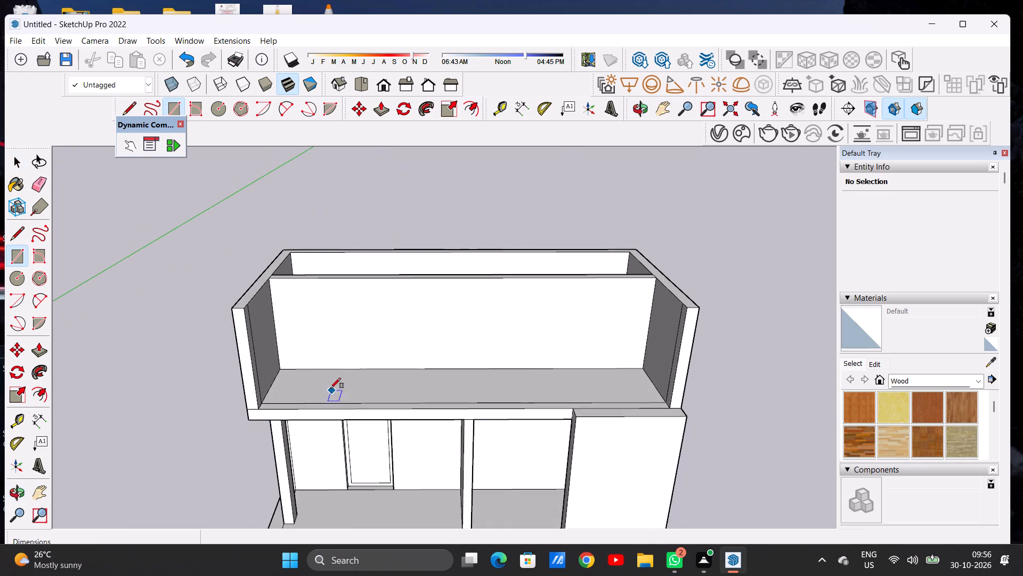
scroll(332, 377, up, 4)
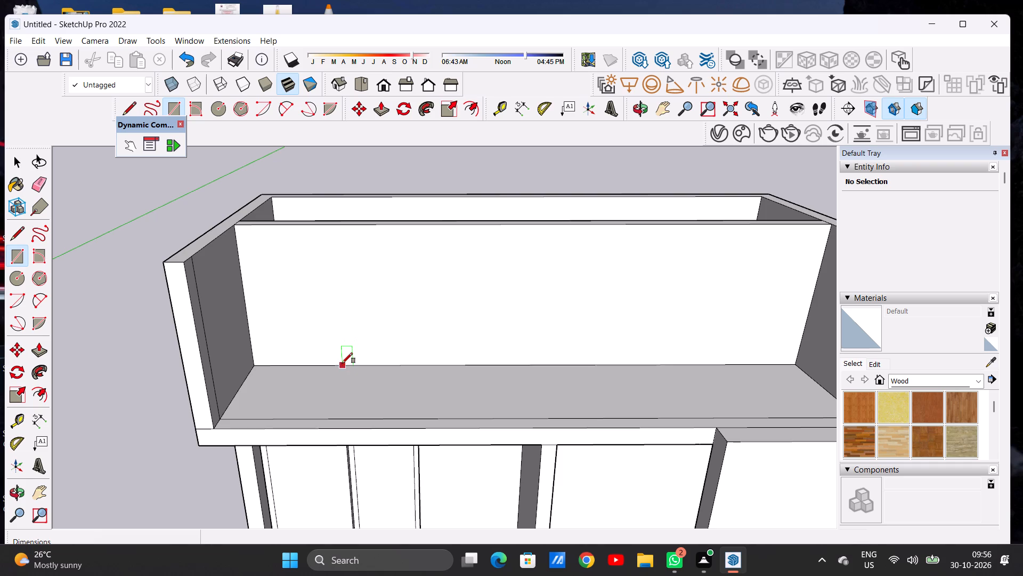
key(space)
Push/Pull the top face of the lower front wall up 15' to meet the top of the adjoining upper side wall.
scroll(443, 355, down, 15)
middle_drag(513, 368, 498, 422)
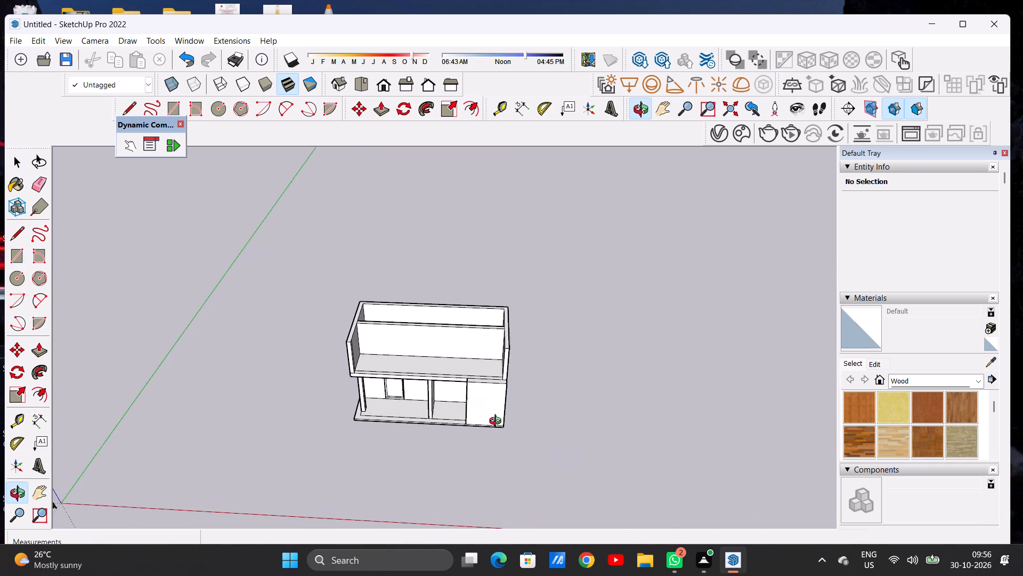
middle_drag(498, 422, 509, 413)
scroll(499, 388, up, 7)
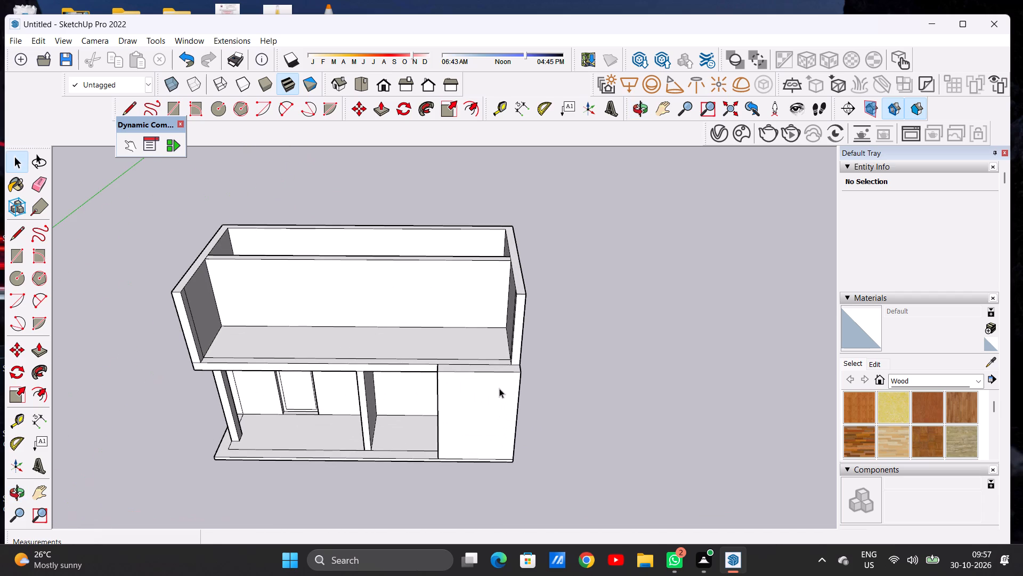
scroll(497, 396, down, 6)
scroll(478, 385, up, 6)
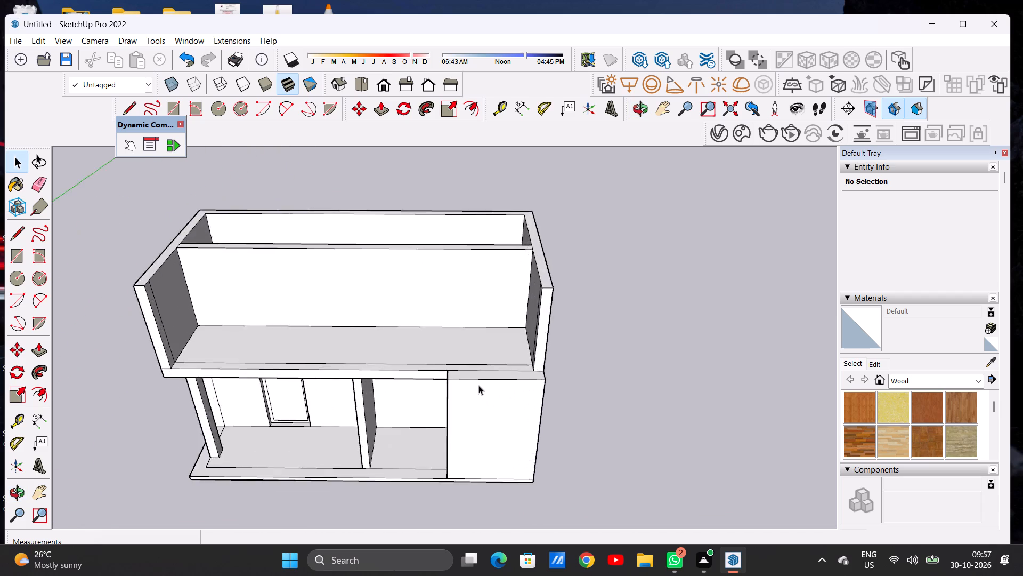
scroll(478, 385, up, 6)
key(p)
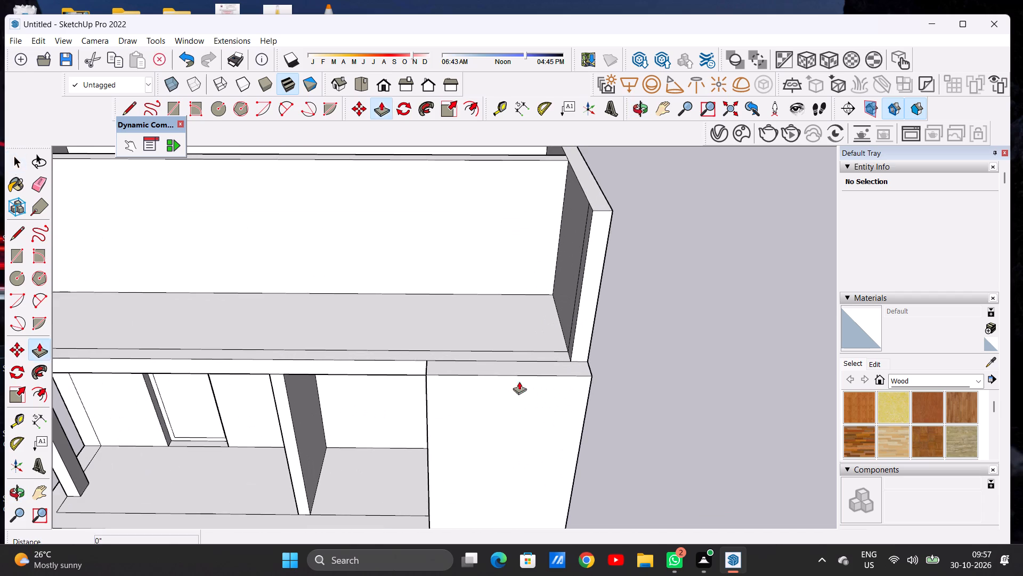
scroll(546, 374, up, 7)
click(595, 364)
scroll(518, 340, down, 2)
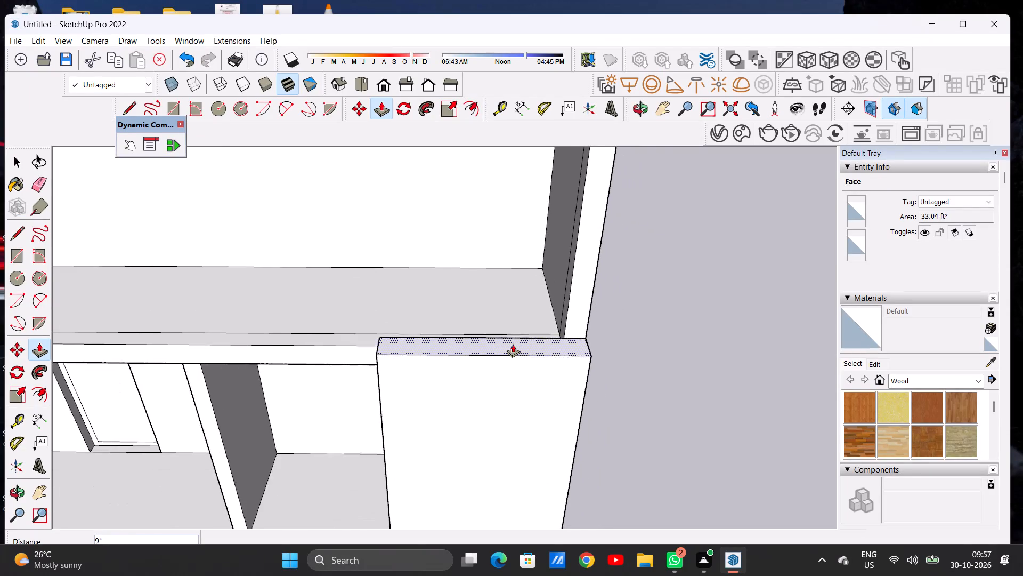
scroll(513, 344, down, 4)
scroll(507, 346, up, 3)
scroll(507, 346, down, 5)
middle_drag(575, 235, 477, 269)
scroll(513, 283, up, 8)
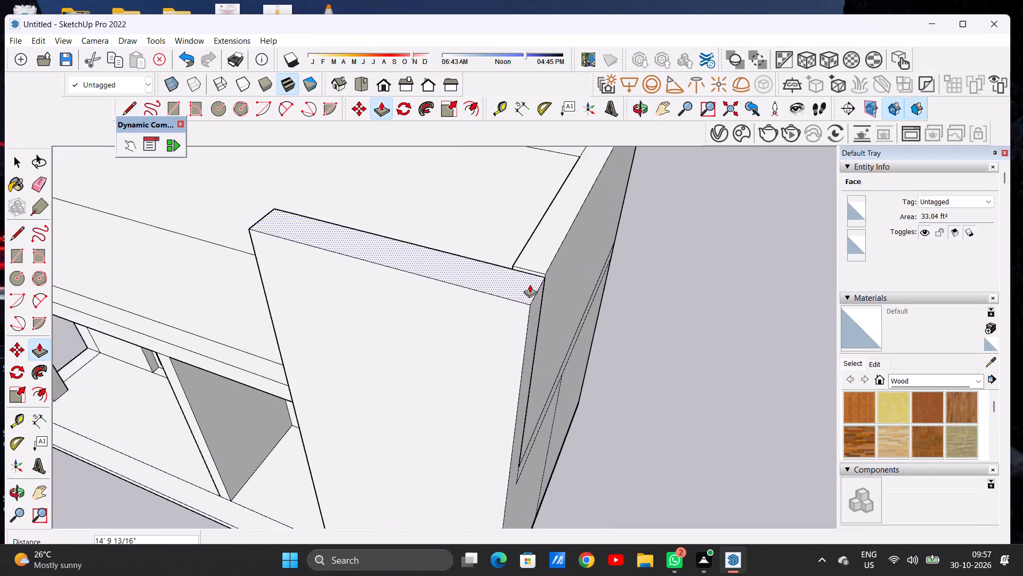
scroll(530, 284, up, 3)
click(559, 266)
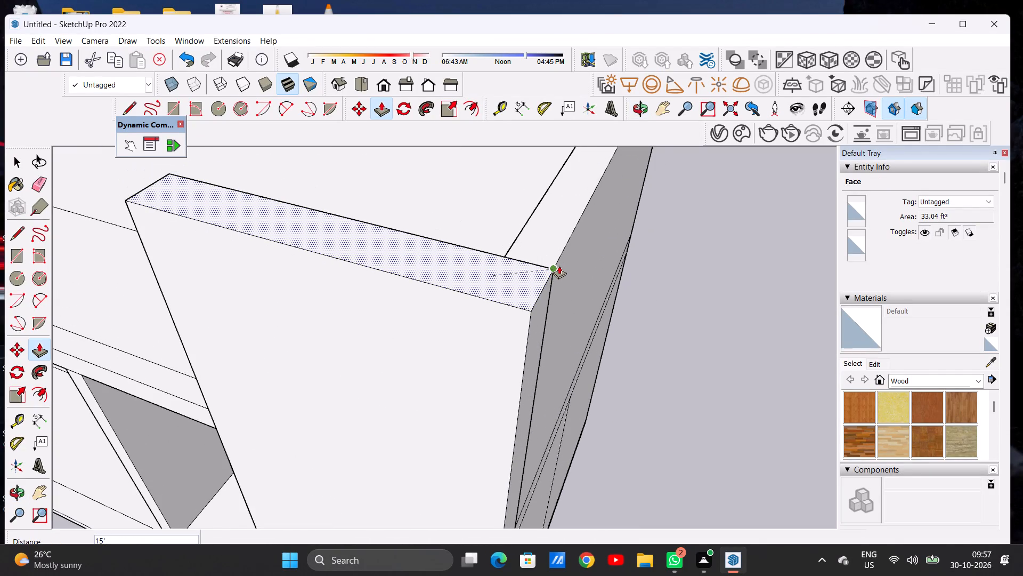
scroll(431, 307, down, 10)
scroll(479, 292, up, 1)
scroll(479, 292, down, 8)
scroll(477, 298, up, 1)
scroll(477, 298, down, 3)
middle_drag(435, 323, 530, 234)
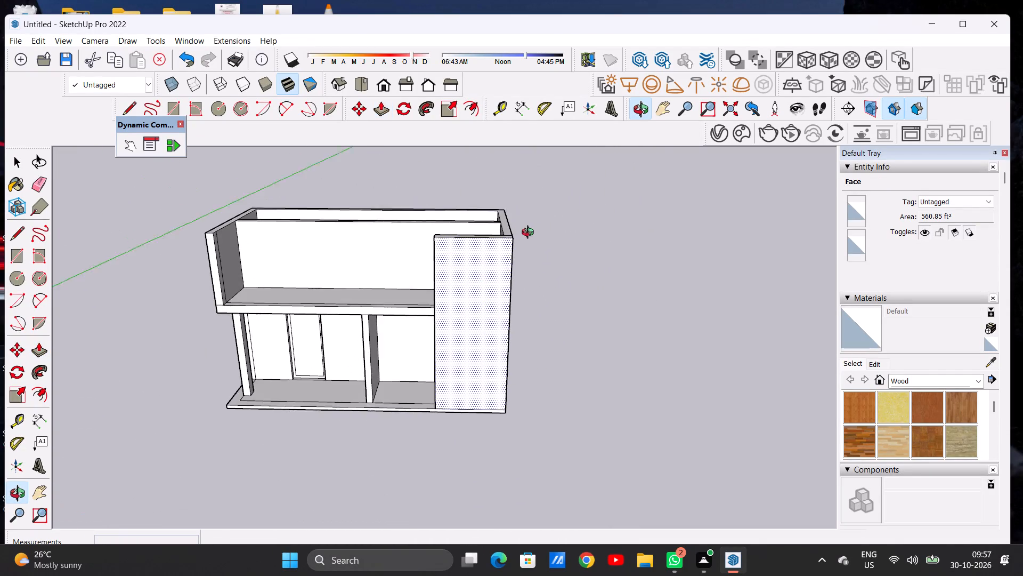
middle_drag(530, 234, 531, 231)
key(space)
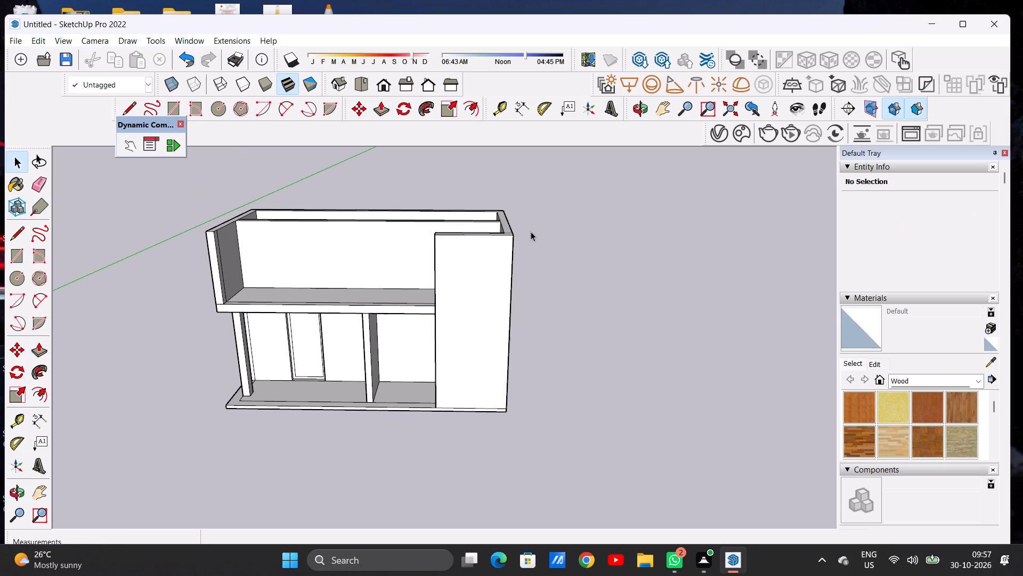
Examine the full-height front wall and the overall massing of both storeys from the front and from an angle.
scroll(480, 285, down, 2)
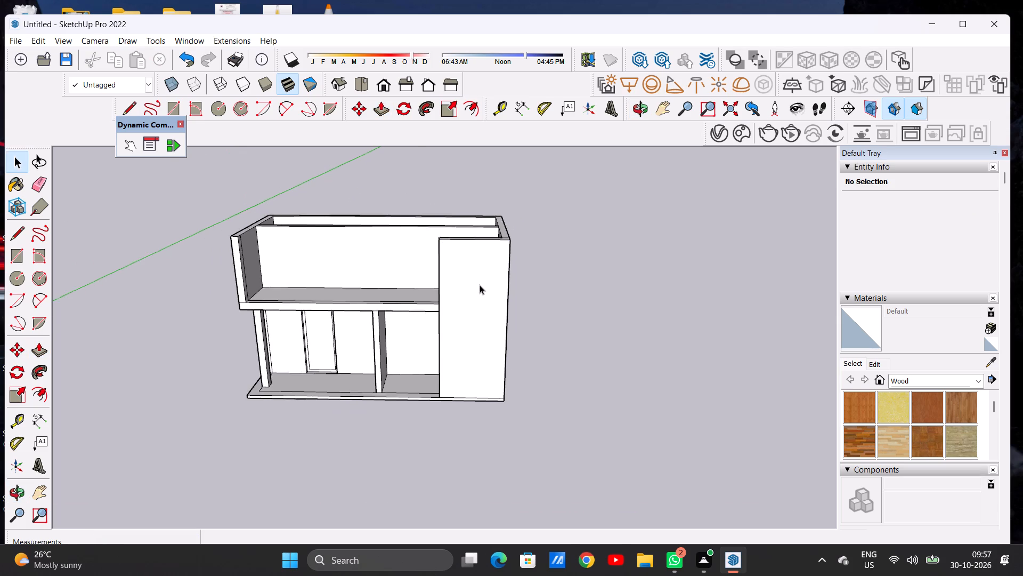
scroll(480, 285, down, 3)
middle_drag(474, 301, 525, 246)
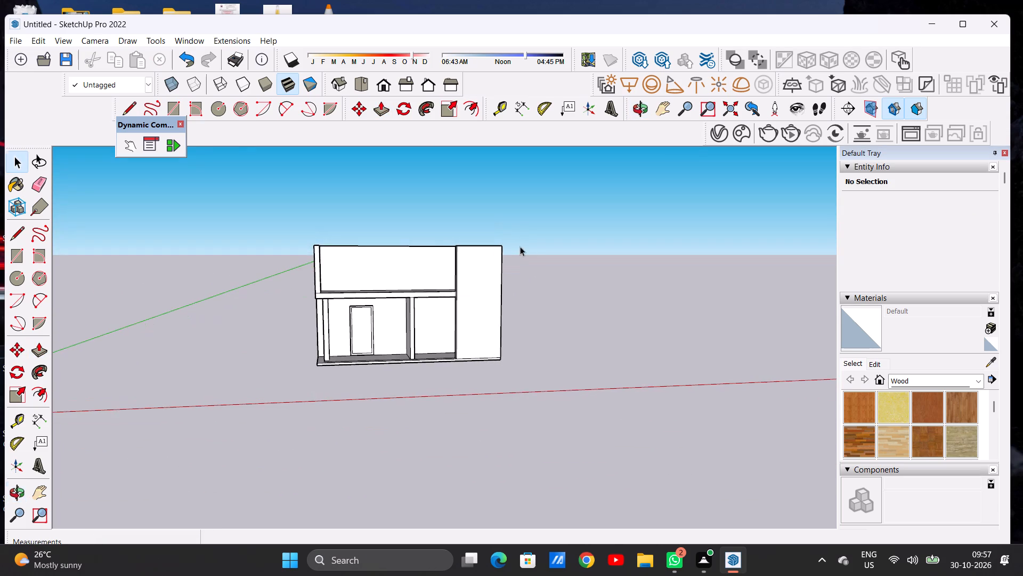
scroll(463, 257, up, 7)
middle_drag(440, 277, 500, 338)
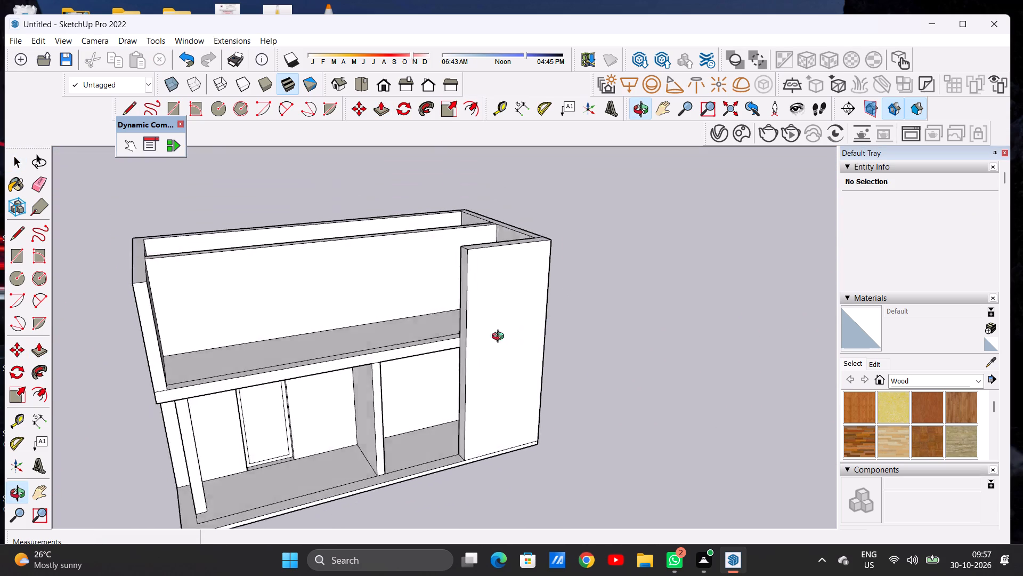
middle_drag(500, 338, 435, 351)
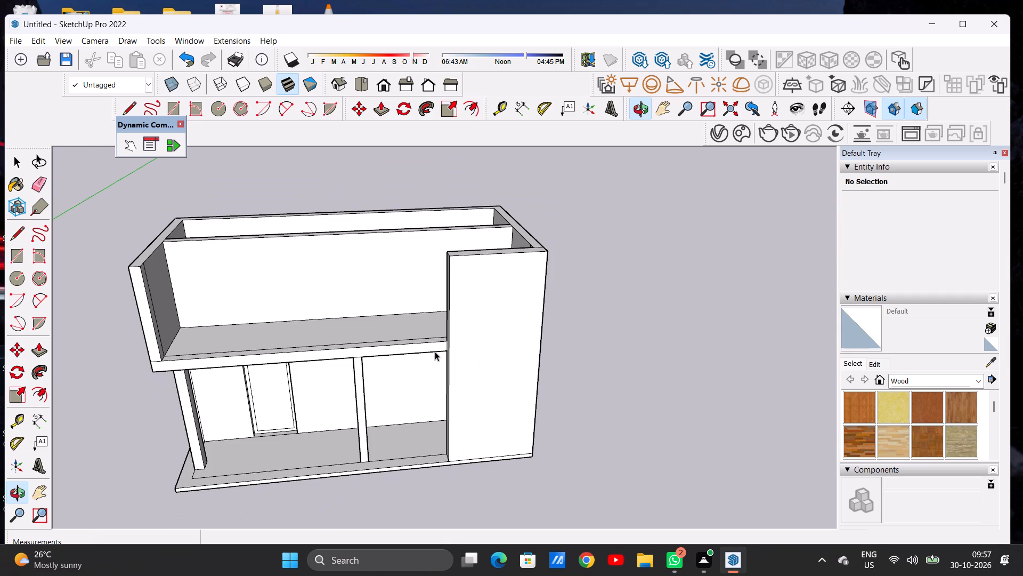
scroll(431, 333, down, 9)
middle_drag(444, 349, 419, 306)
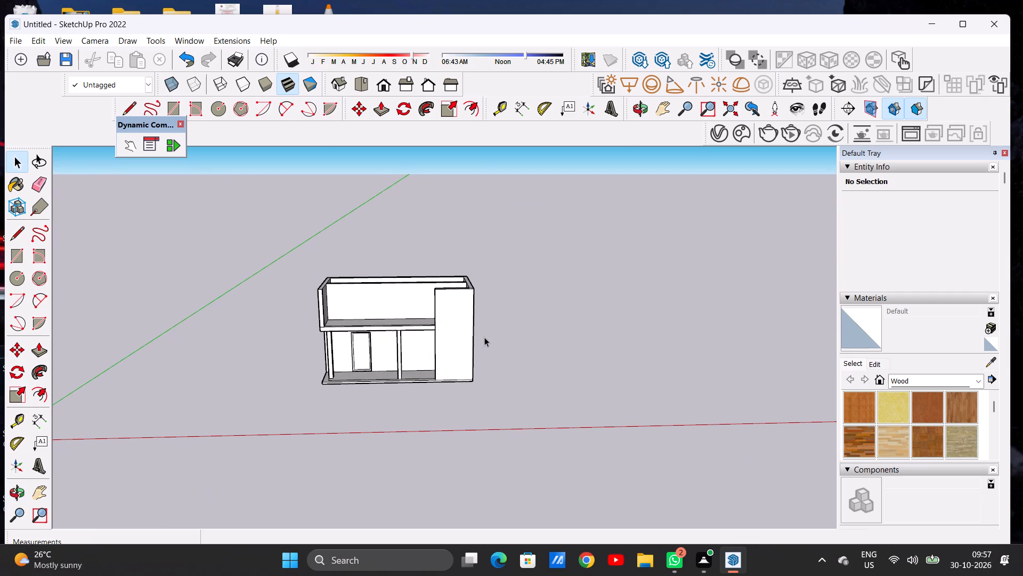
middle_drag(478, 346, 454, 297)
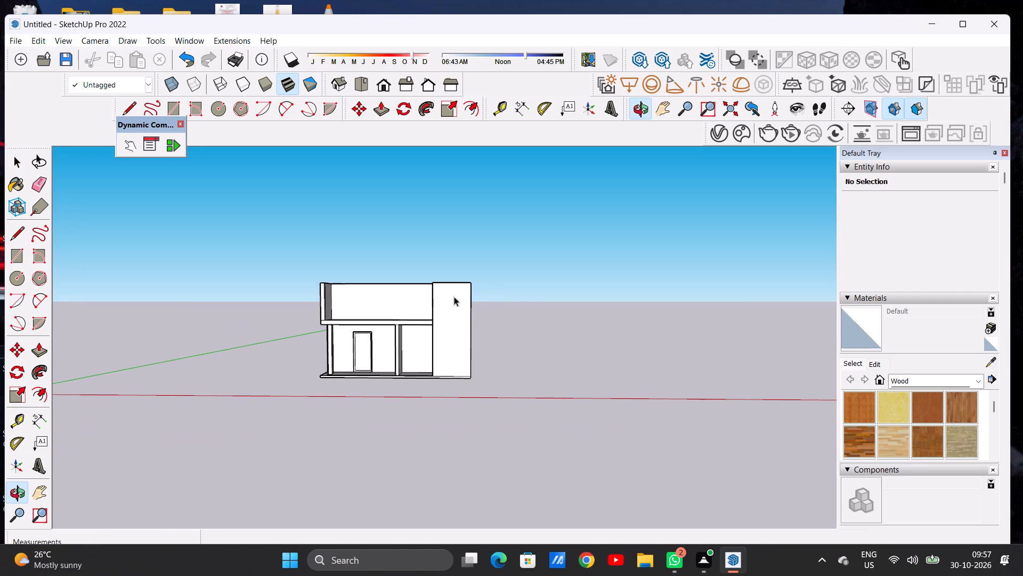
scroll(452, 364, down, 6)
scroll(437, 323, up, 2)
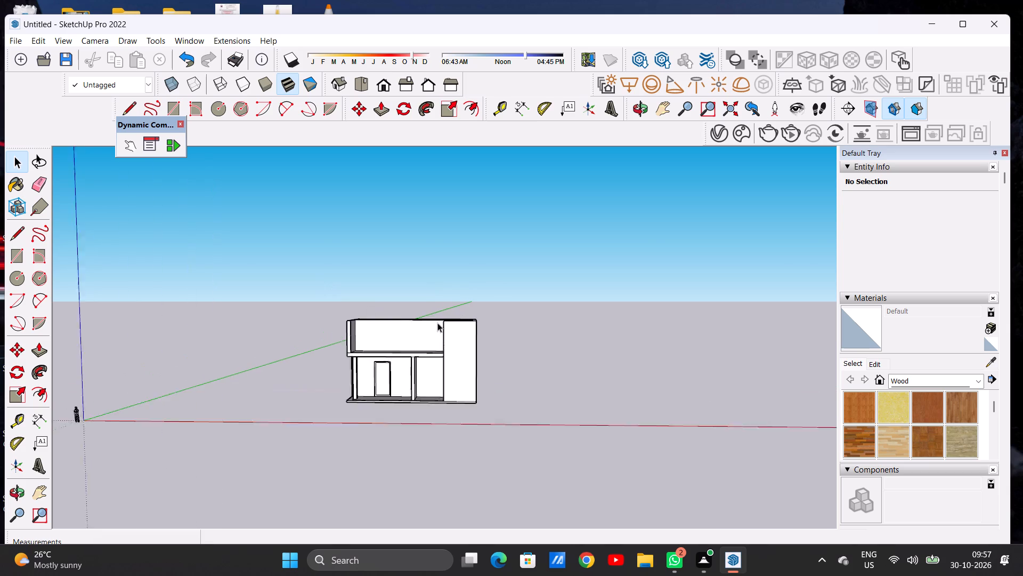
scroll(437, 323, up, 9)
scroll(416, 322, down, 7)
middle_drag(407, 317, 489, 335)
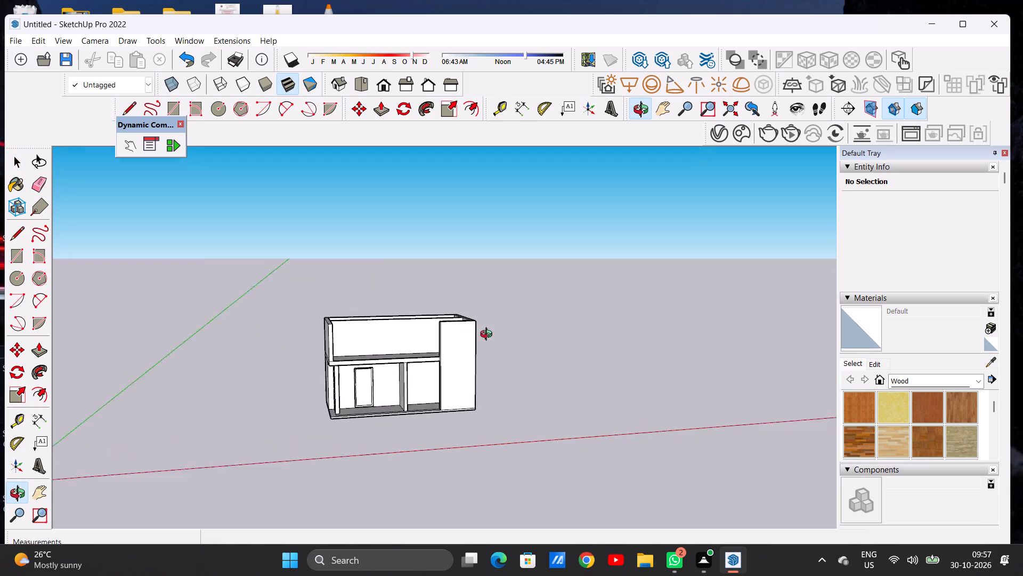
middle_drag(489, 335, 513, 335)
scroll(436, 335, up, 4)
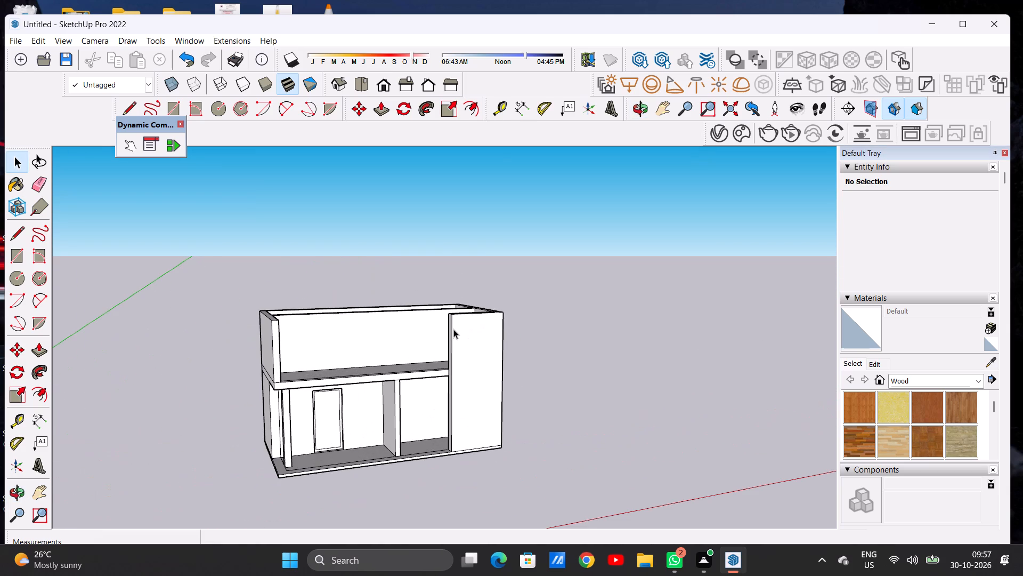
scroll(453, 329, down, 6)
middle_drag(468, 334, 444, 332)
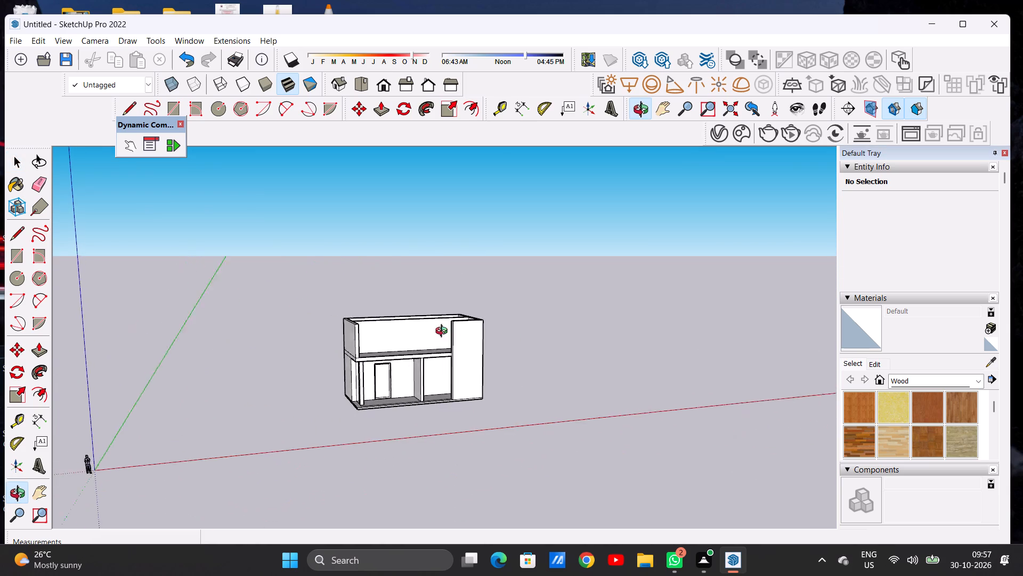
Examine from above where the front edge of the upper floor slab meets the full-height front wall.
middle_drag(444, 332, 377, 387)
scroll(439, 358, up, 5)
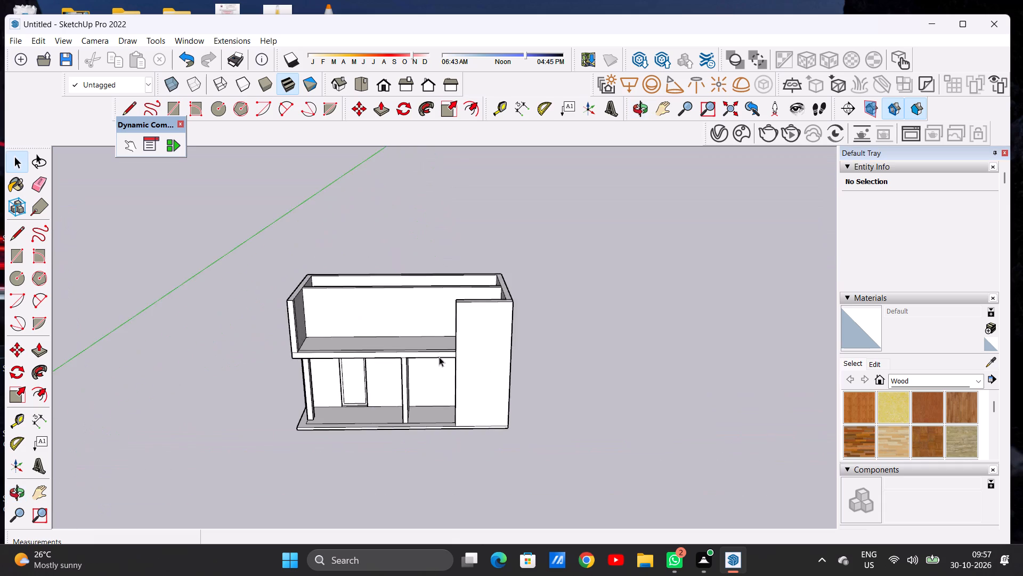
scroll(439, 357, up, 14)
middle_drag(427, 335, 530, 403)
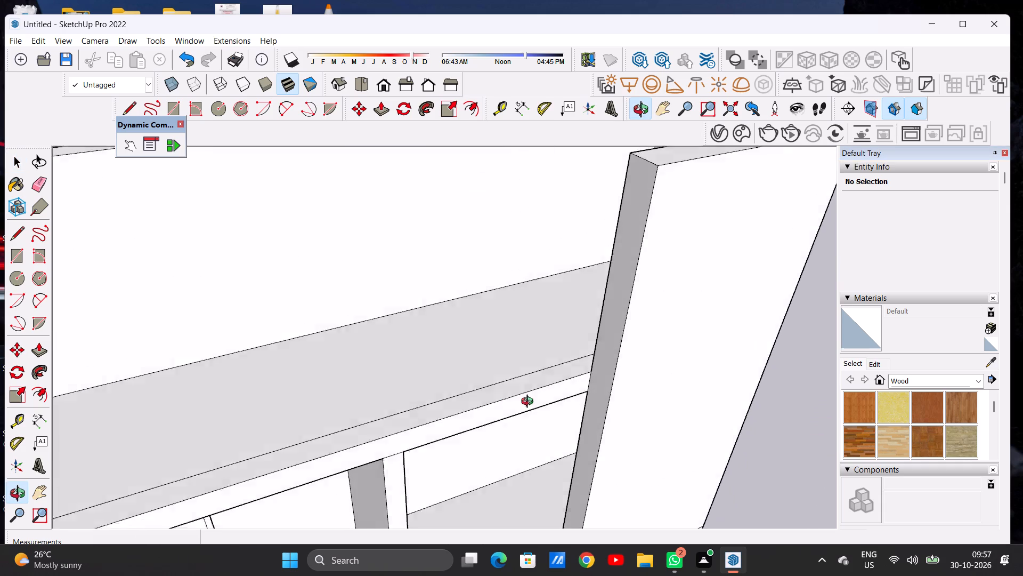
middle_drag(530, 403, 519, 414)
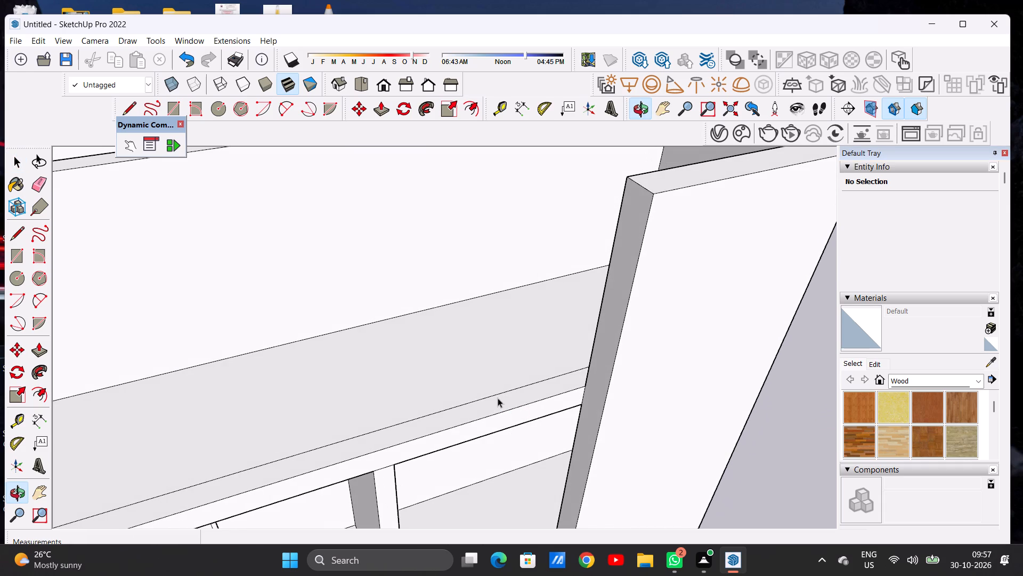
scroll(491, 387, down, 2)
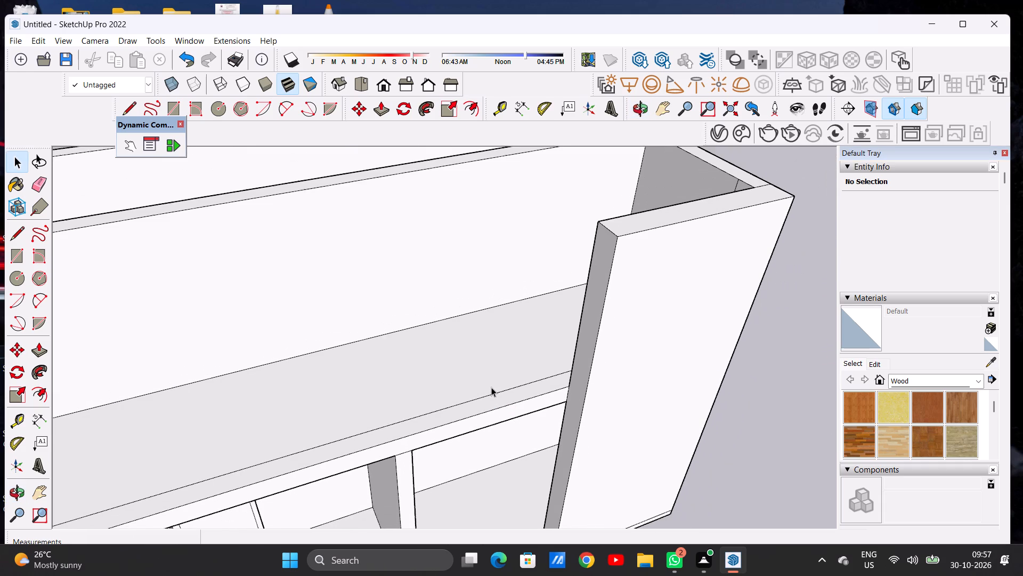
scroll(491, 386, down, 6)
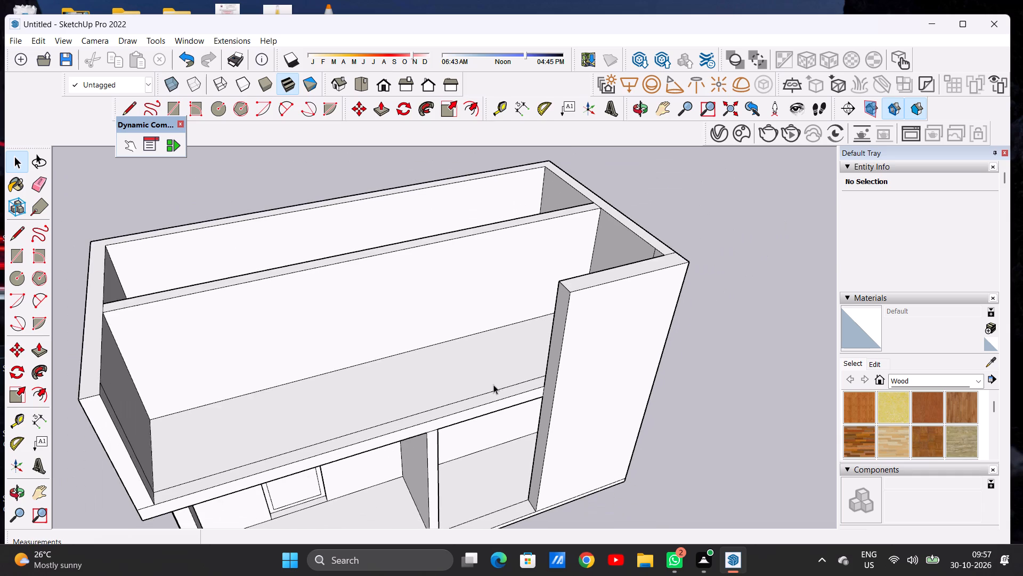
middle_drag(508, 387, 428, 380)
middle_click(428, 380)
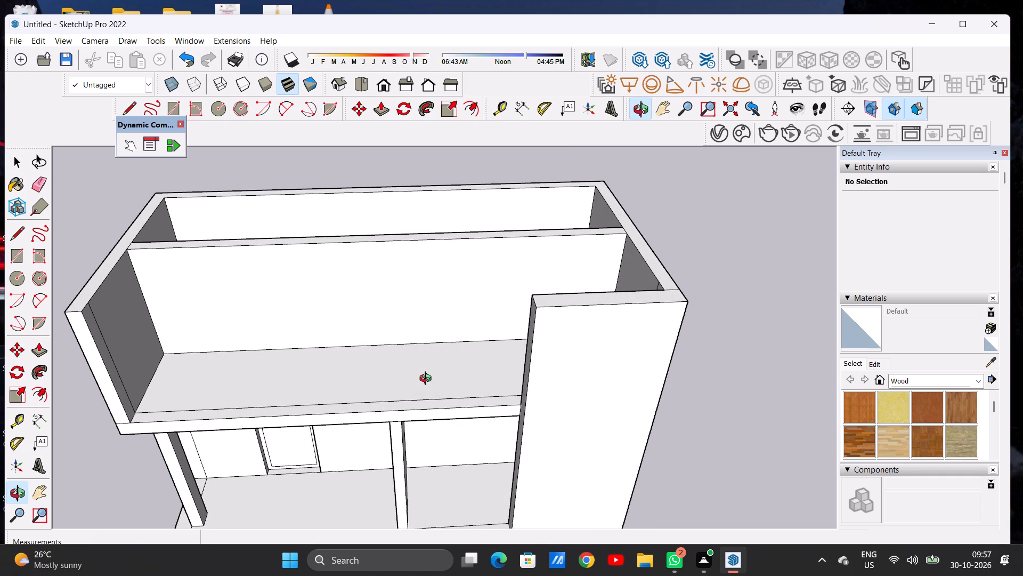
scroll(428, 380, down, 8)
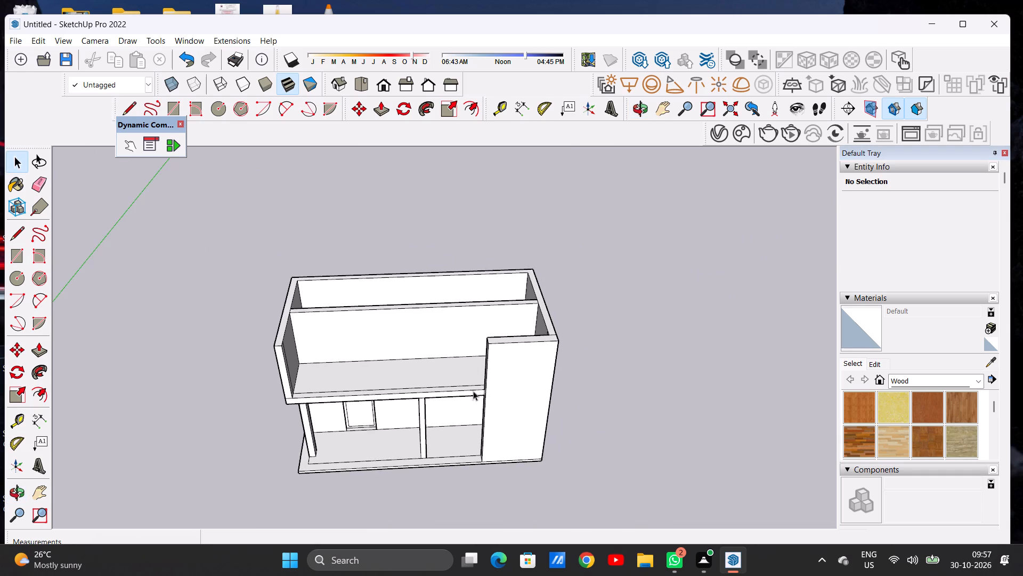
middle_drag(470, 403, 463, 349)
scroll(471, 370, up, 8)
scroll(487, 386, down, 2)
scroll(487, 386, up, 4)
middle_drag(467, 388, 497, 391)
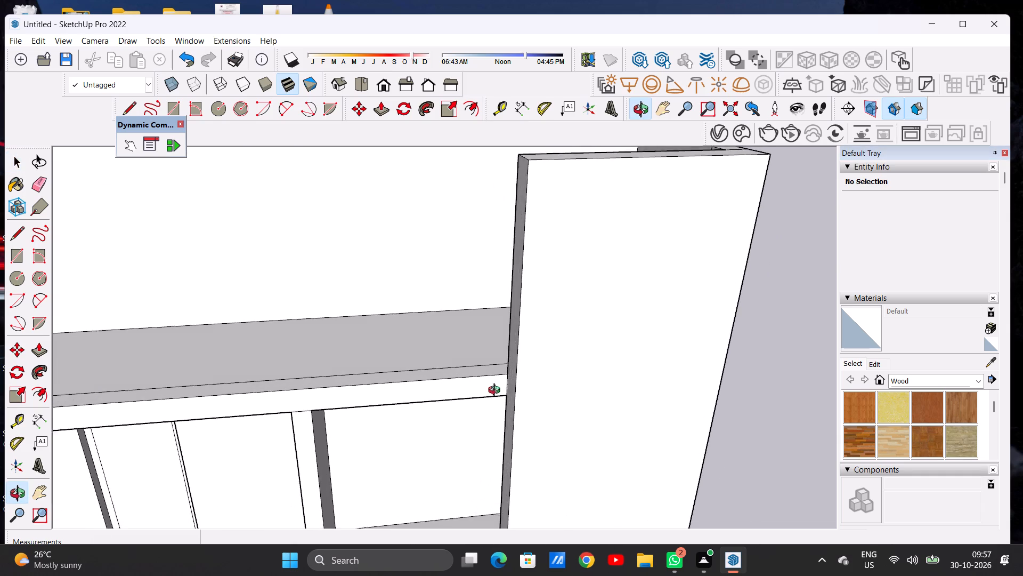
middle_drag(497, 391, 526, 413)
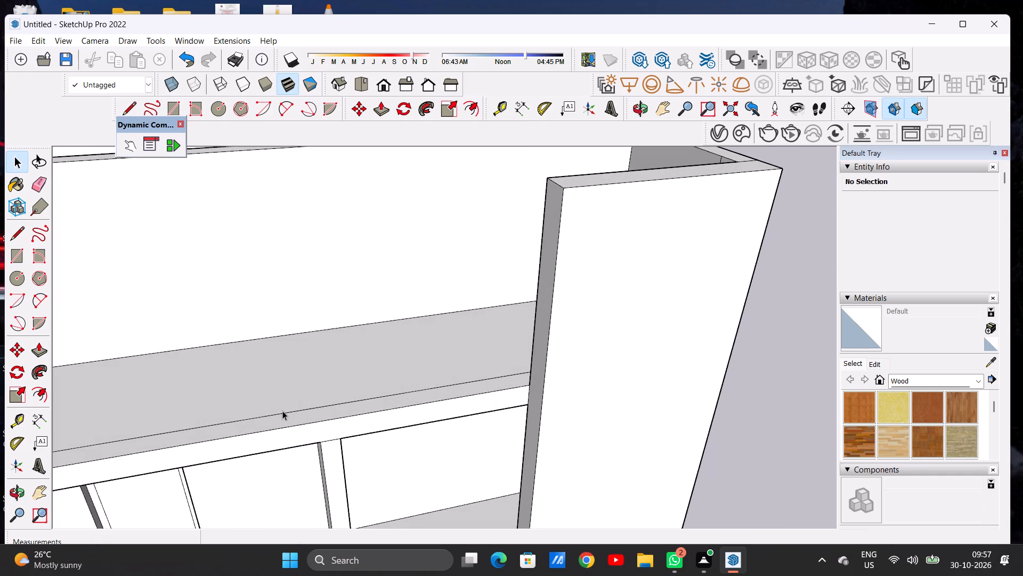
scroll(484, 390, down, 6)
Examine the open upper storey front and the porch below it from above and at eye level.
middle_drag(530, 391, 449, 351)
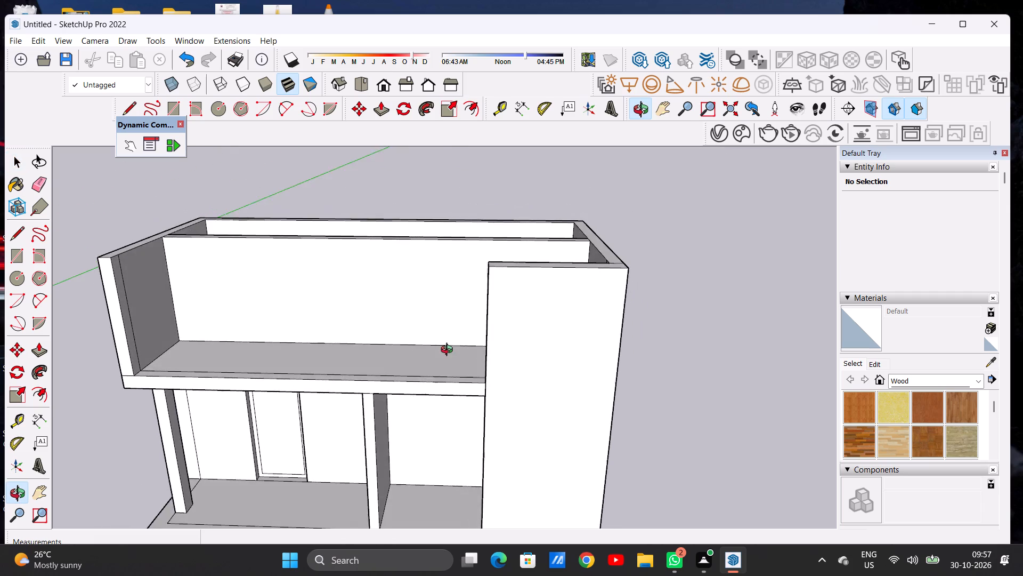
middle_drag(449, 351, 477, 336)
middle_drag(476, 345, 475, 353)
scroll(415, 411, down, 11)
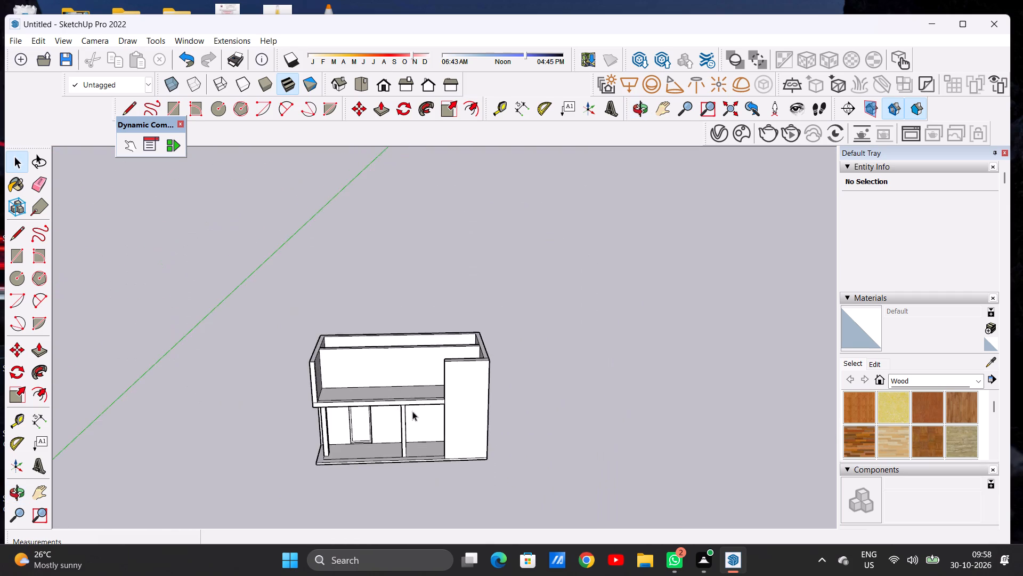
middle_drag(394, 415, 405, 358)
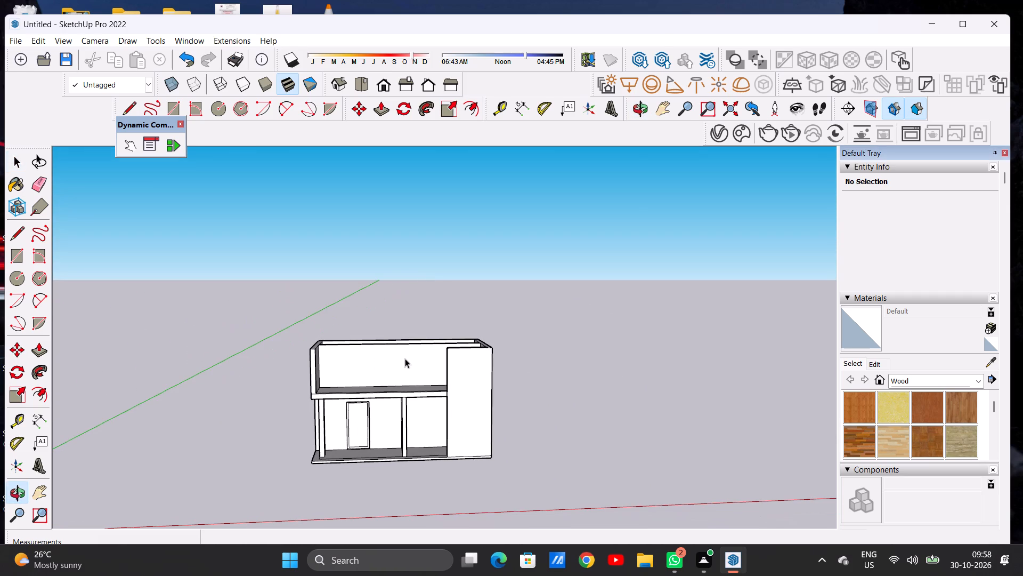
scroll(404, 377, up, 7)
middle_drag(400, 387, 395, 376)
scroll(395, 376, up, 1)
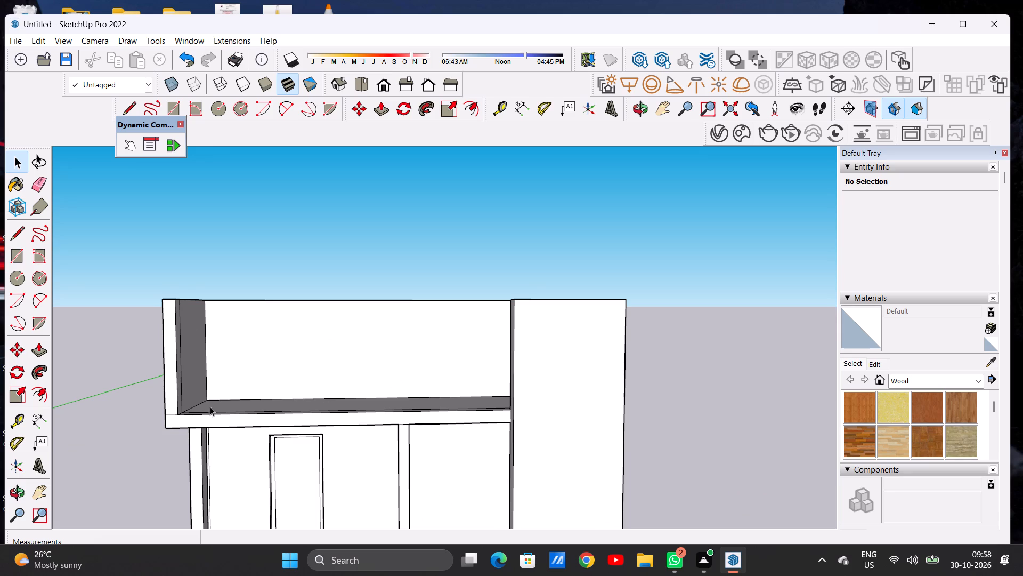
scroll(220, 410, down, 8)
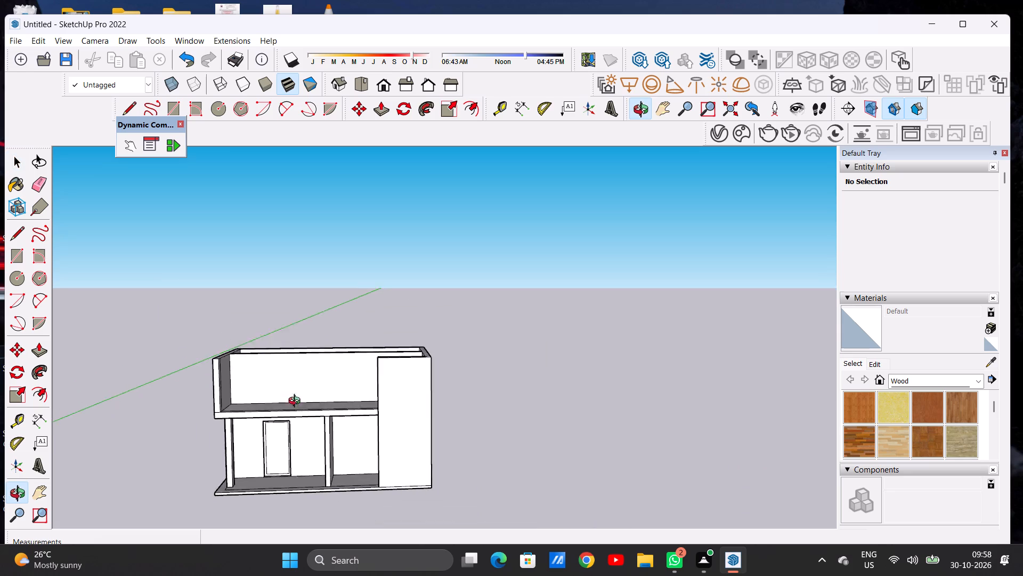
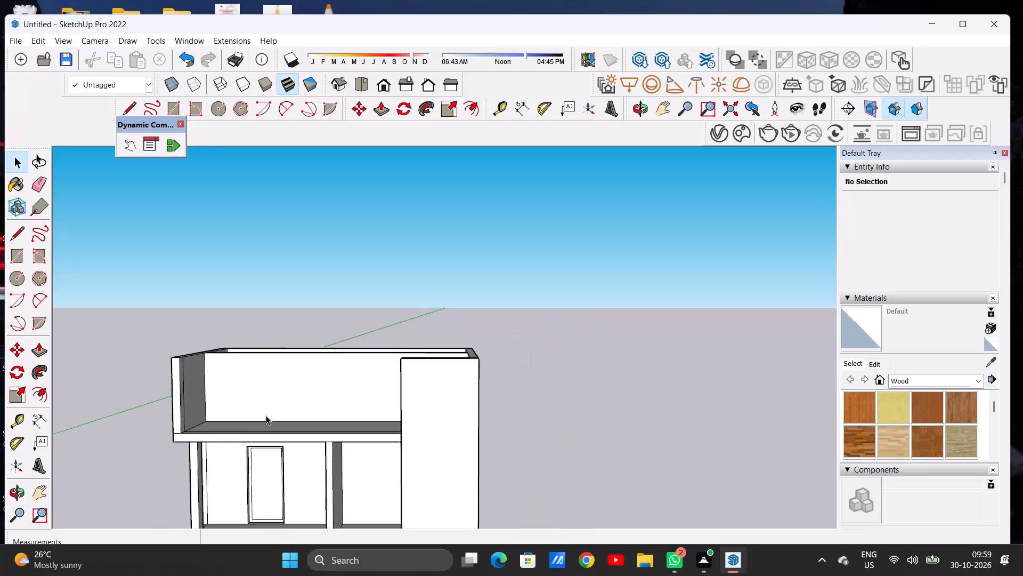
Draw a door-shaped rectangle about 8' 9" wide and 12' high on the upper storey's cross partition, rising from the floor.
middle_drag(263, 386, 294, 385)
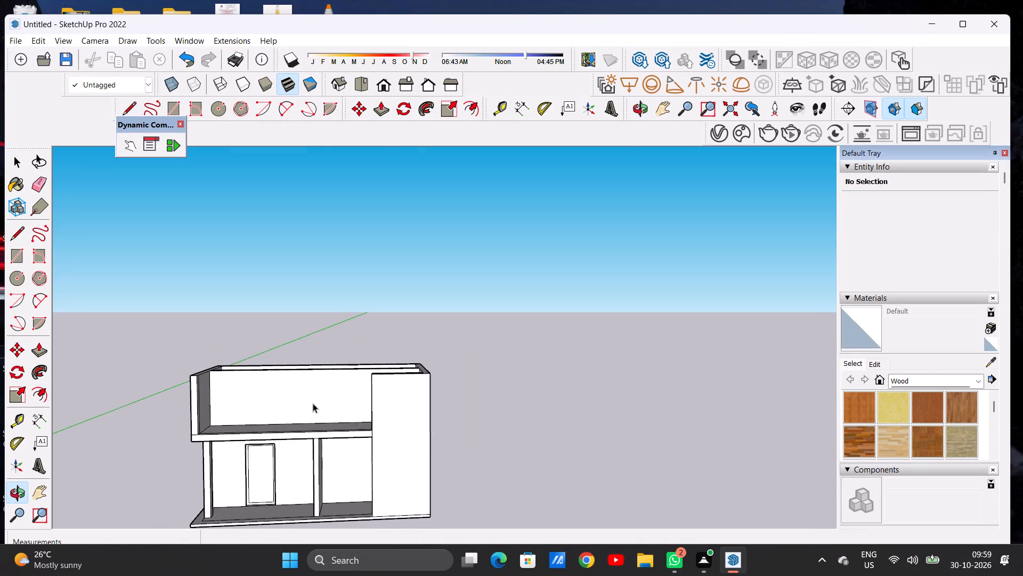
scroll(455, 426, down, 1)
scroll(458, 426, up, 1)
scroll(463, 426, down, 5)
middle_drag(396, 441, 393, 429)
scroll(369, 415, up, 5)
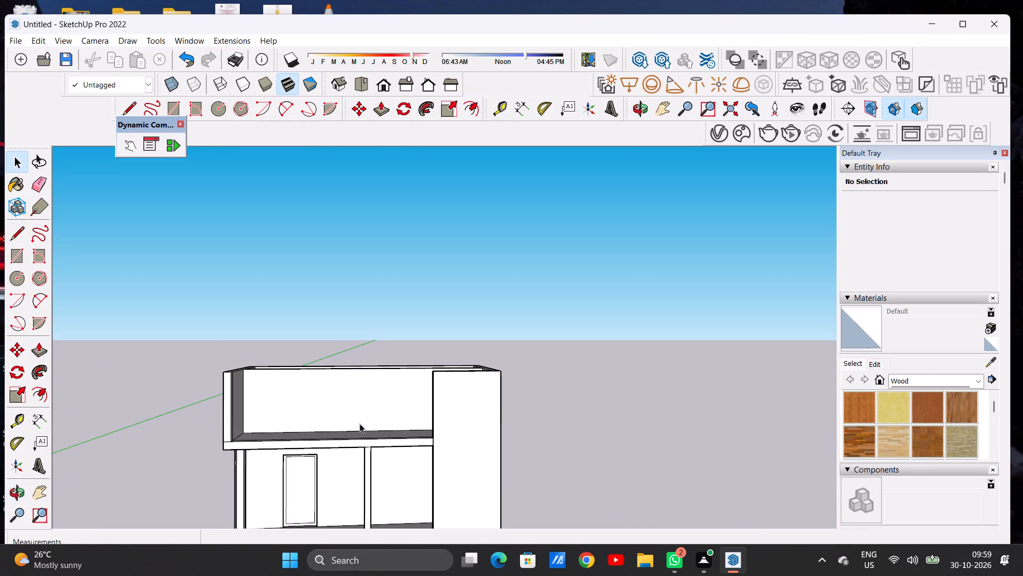
click(388, 84)
scroll(126, 458, down, 5)
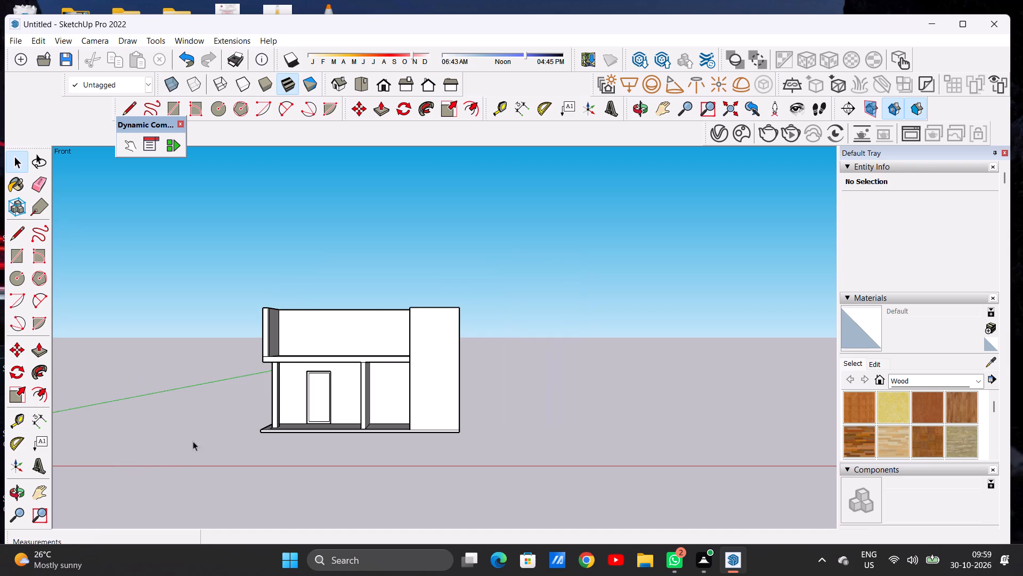
scroll(340, 325, up, 3)
scroll(340, 325, down, 1)
scroll(341, 325, up, 7)
middle_drag(318, 330, 321, 348)
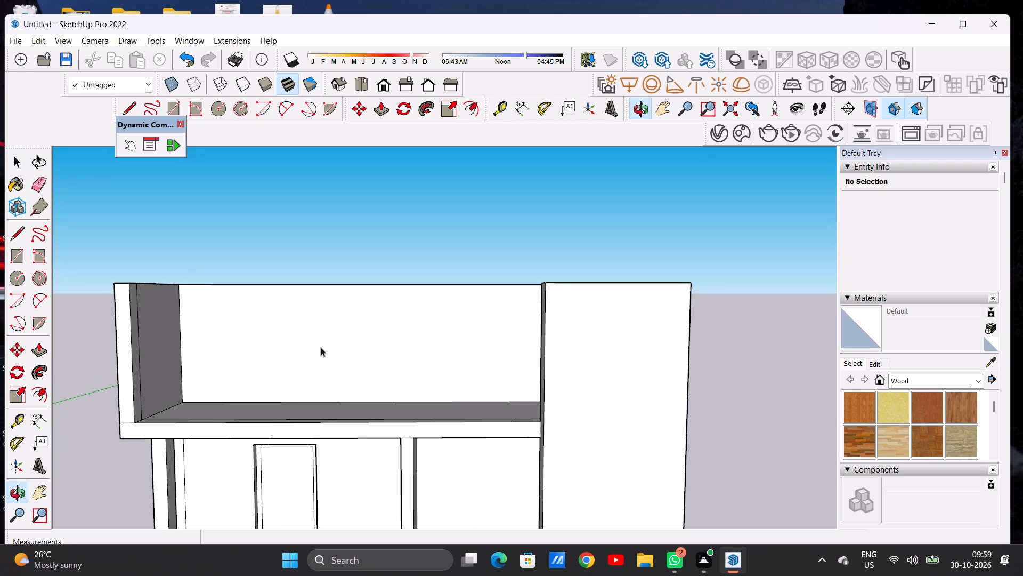
key(r)
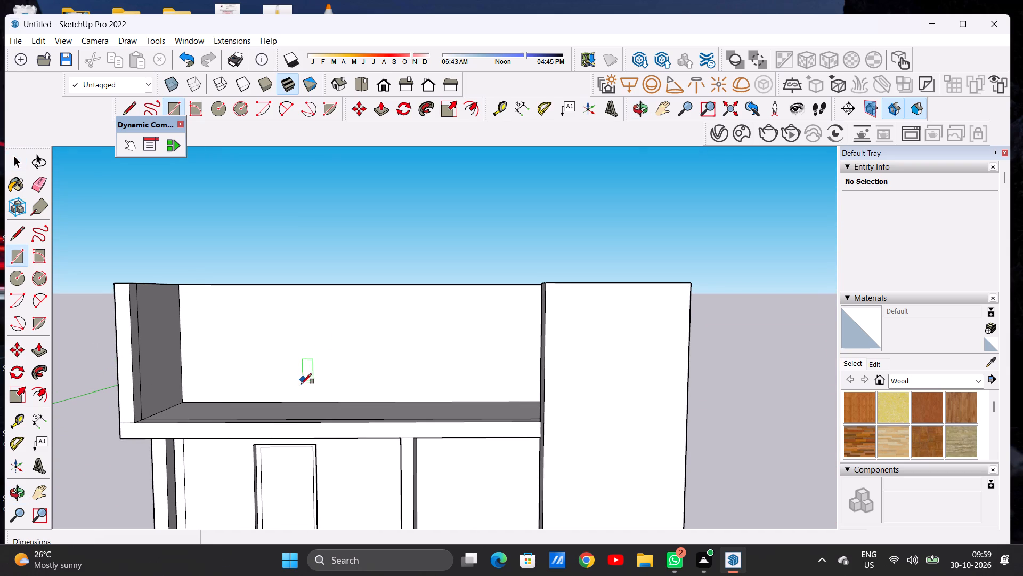
click(277, 399)
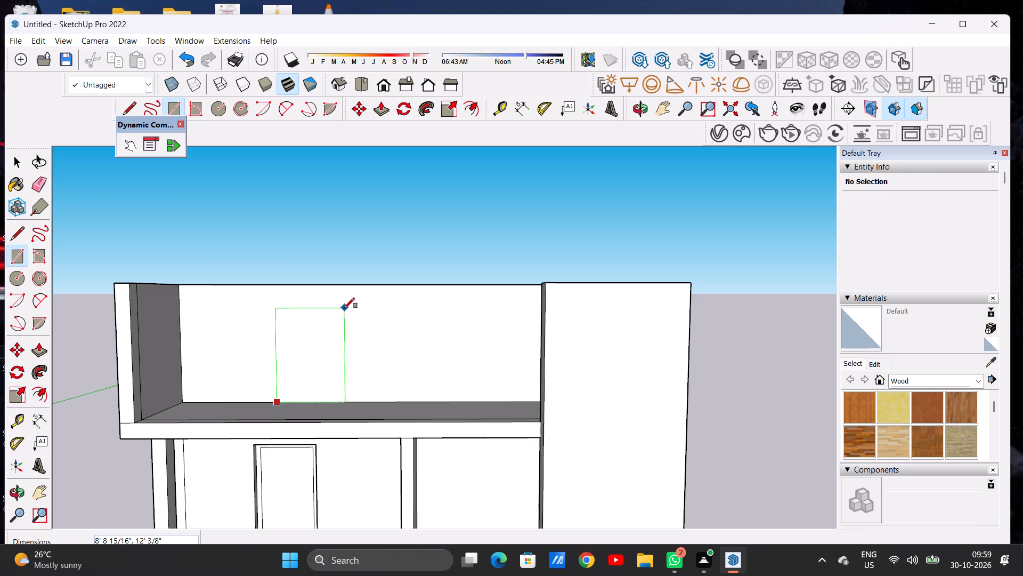
click(344, 308)
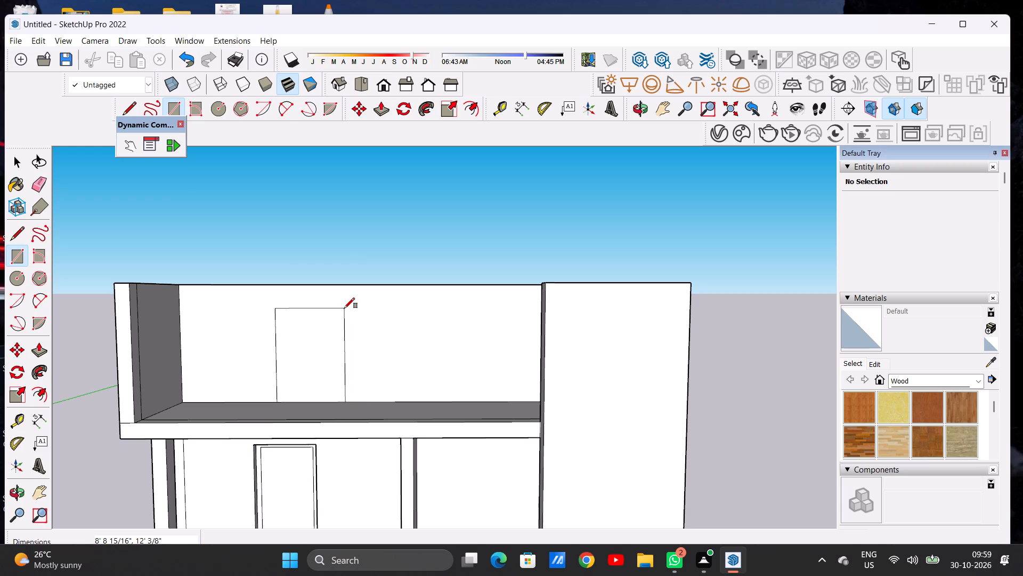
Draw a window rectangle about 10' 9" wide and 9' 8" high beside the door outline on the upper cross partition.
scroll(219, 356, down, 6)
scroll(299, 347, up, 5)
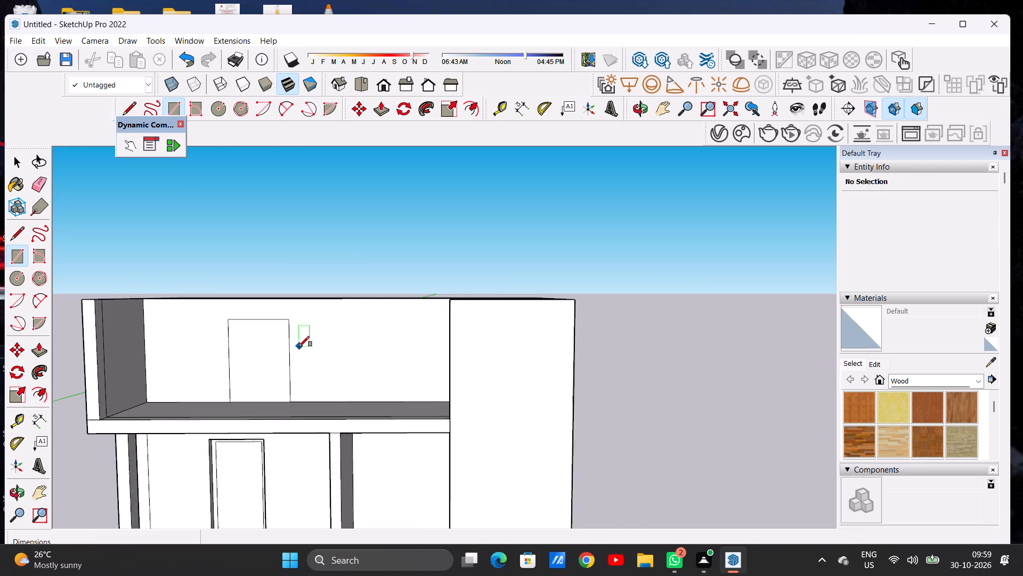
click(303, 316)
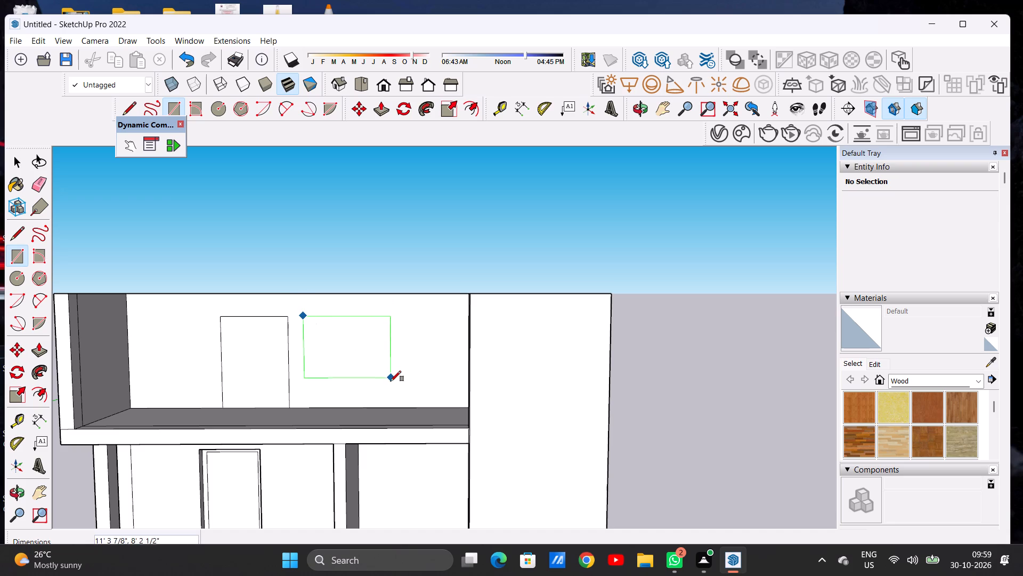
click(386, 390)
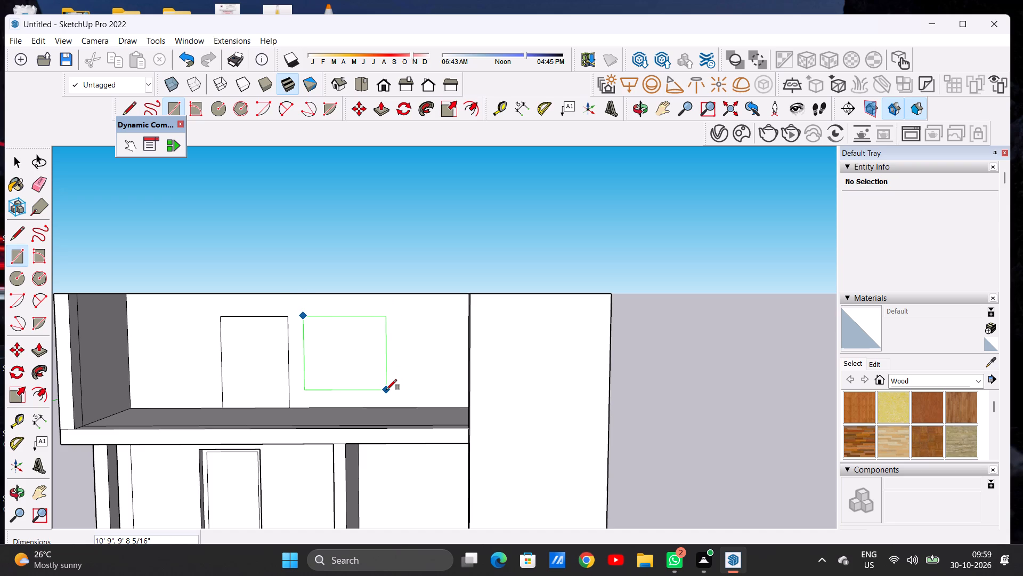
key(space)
Examine the upper door and window outlines together with the porch below from the front, from above and at an angle.
scroll(364, 418, down, 10)
scroll(370, 433, up, 1)
middle_drag(362, 416, 369, 429)
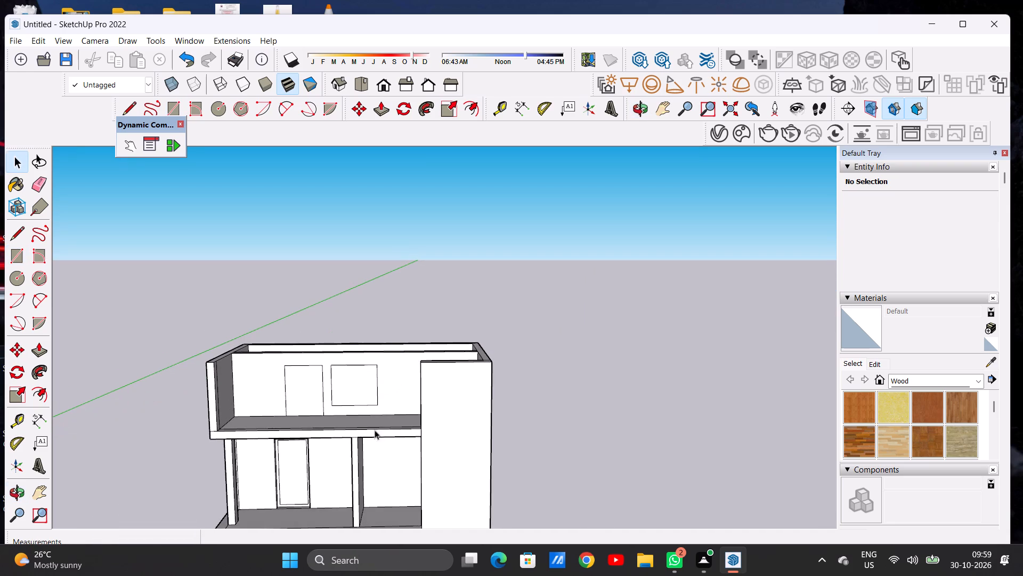
scroll(377, 479, down, 3)
middle_drag(352, 469, 348, 450)
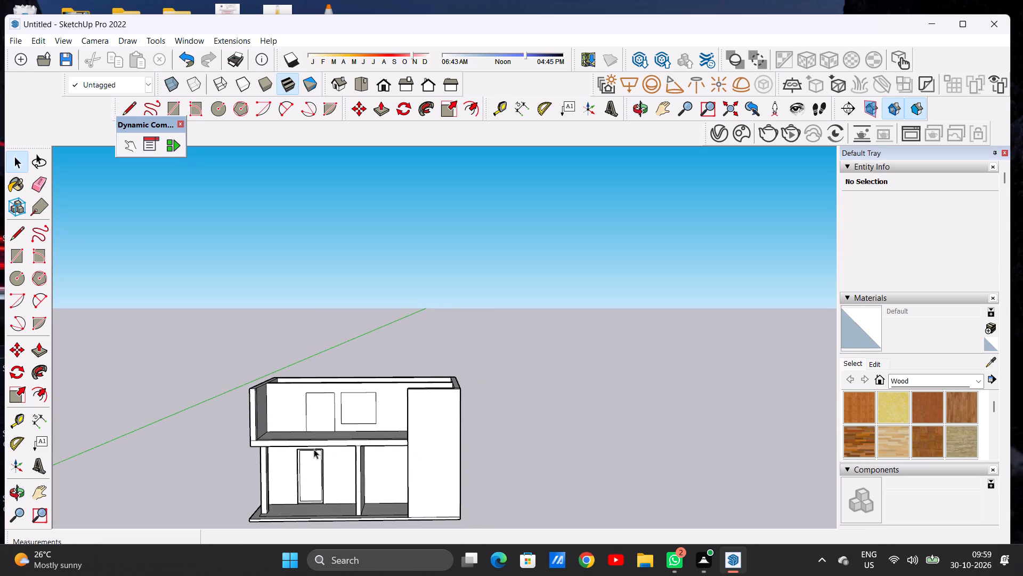
scroll(271, 424, up, 3)
scroll(271, 424, down, 1)
scroll(271, 424, up, 3)
scroll(269, 425, down, 2)
scroll(269, 425, up, 1)
scroll(269, 425, down, 5)
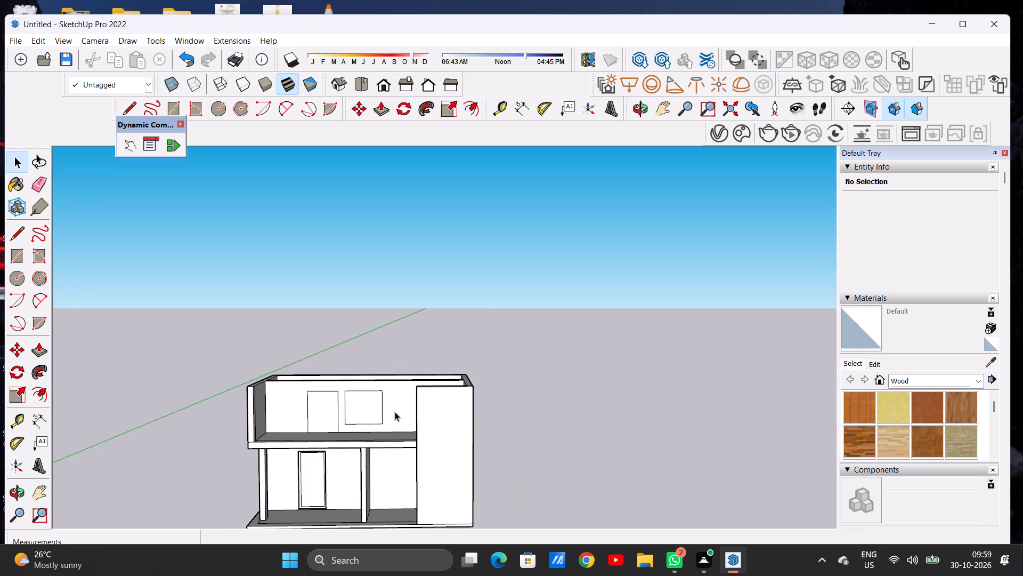
middle_drag(395, 412, 380, 478)
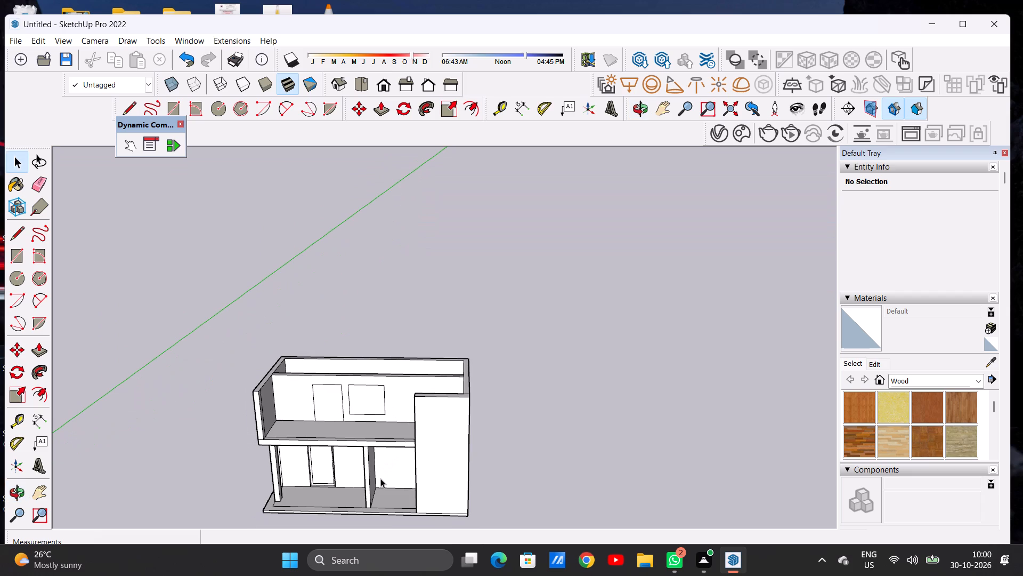
scroll(392, 459, down, 7)
middle_drag(391, 459, 437, 449)
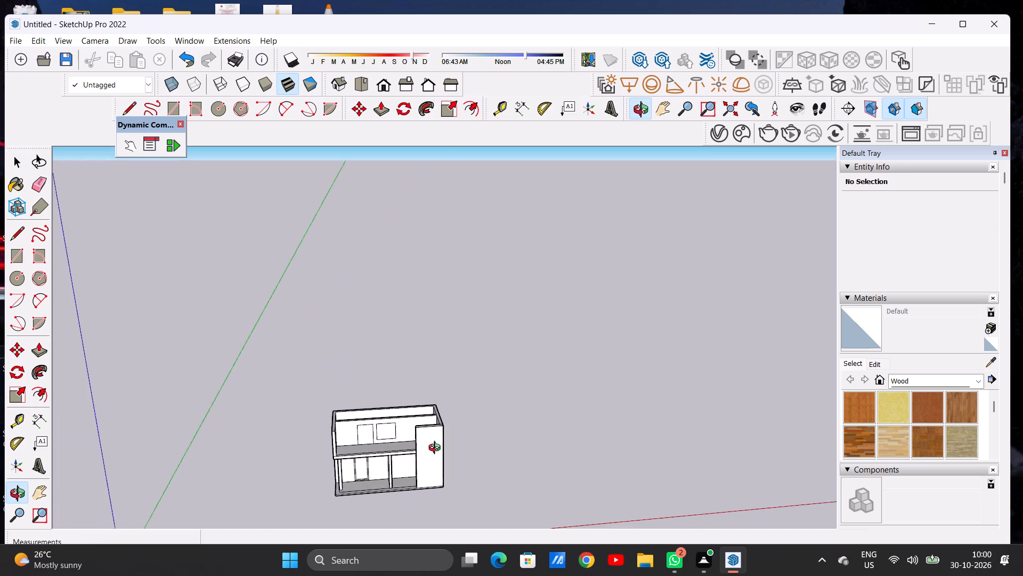
middle_drag(437, 449, 444, 449)
scroll(444, 449, up, 16)
scroll(431, 429, down, 6)
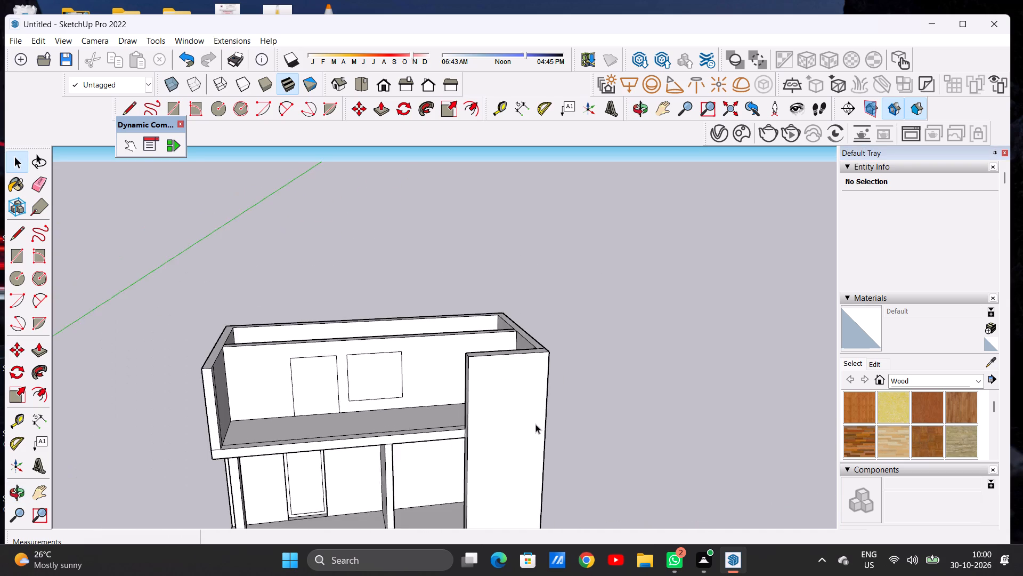
scroll(535, 424, down, 2)
Draw two lines, each about 2' 2", across the full-height front wall's side face from the slab front's lower and upper corners.
middle_drag(490, 428, 458, 465)
scroll(450, 442, up, 1)
scroll(450, 441, down, 1)
scroll(450, 441, up, 3)
scroll(468, 431, down, 1)
scroll(468, 431, up, 6)
scroll(462, 444, down, 1)
scroll(462, 444, up, 6)
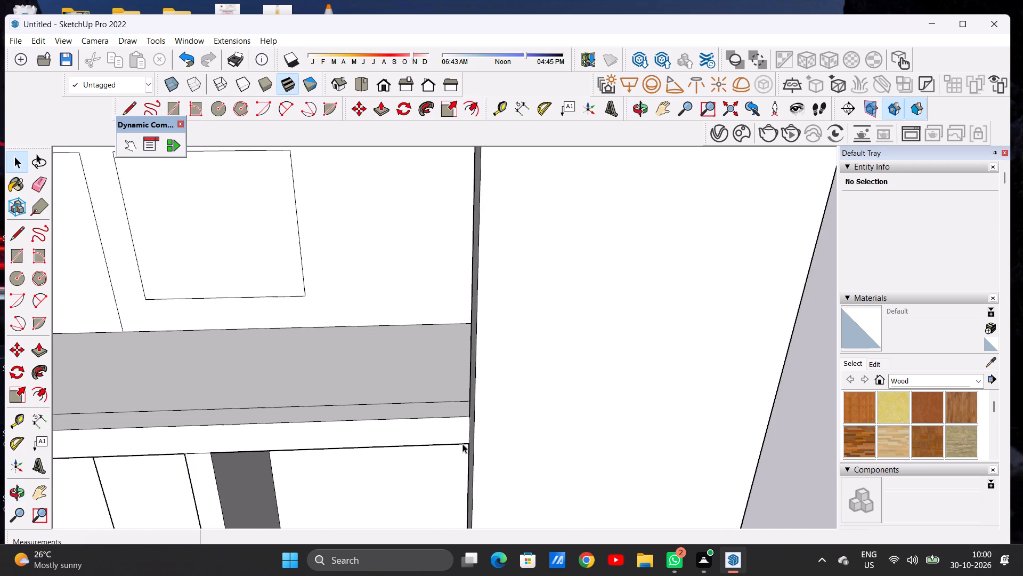
middle_drag(459, 443, 514, 417)
scroll(518, 437, up, 1)
scroll(518, 437, down, 1)
scroll(518, 437, up, 2)
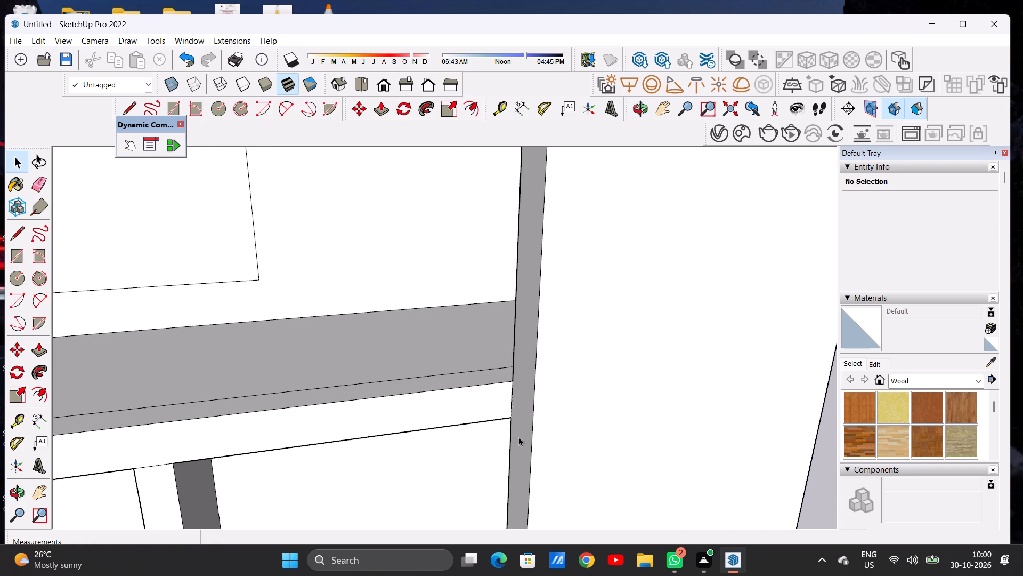
key(l)
scroll(520, 421, up, 5)
scroll(520, 421, down, 1)
click(510, 414)
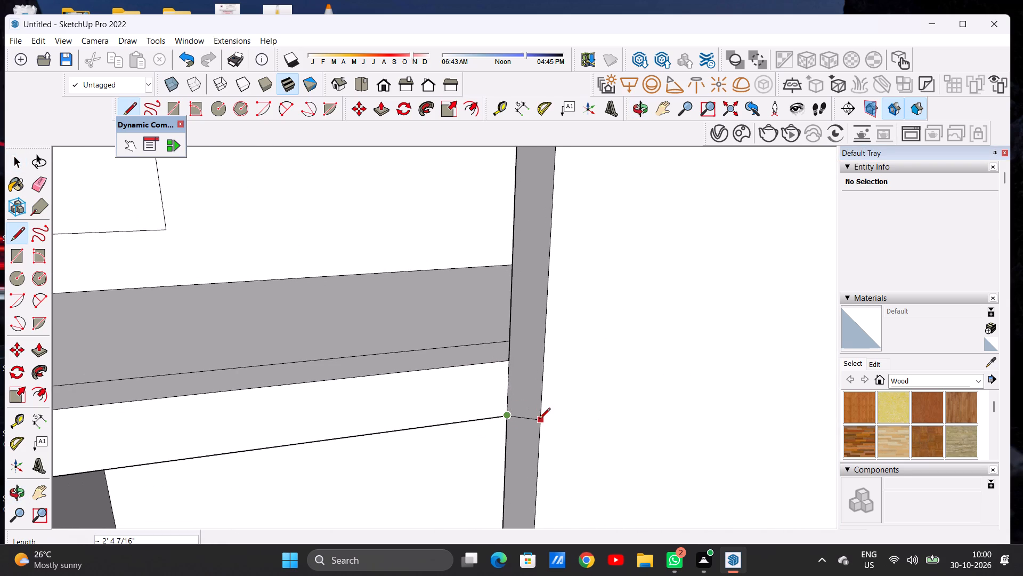
click(535, 450)
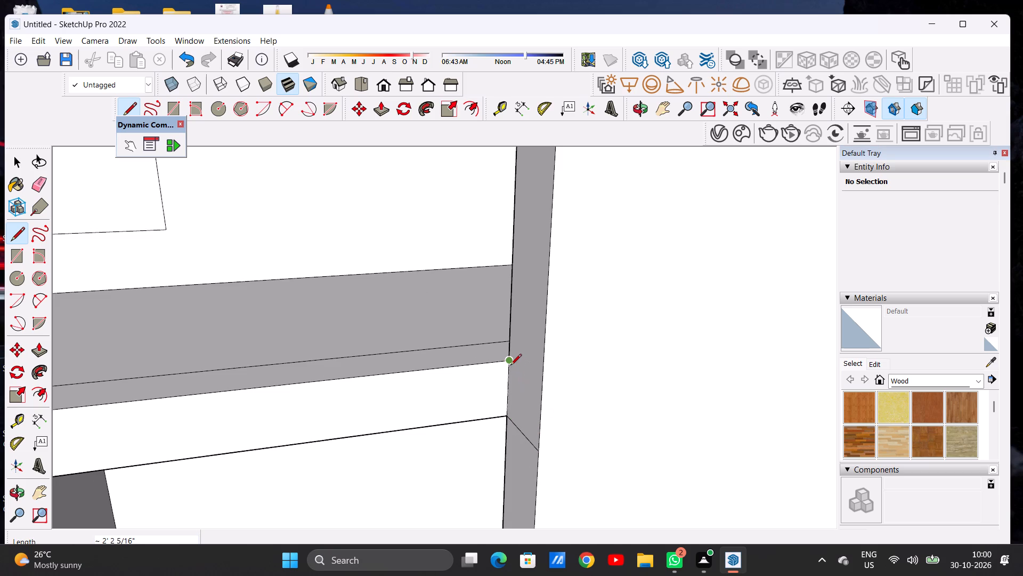
click(510, 366)
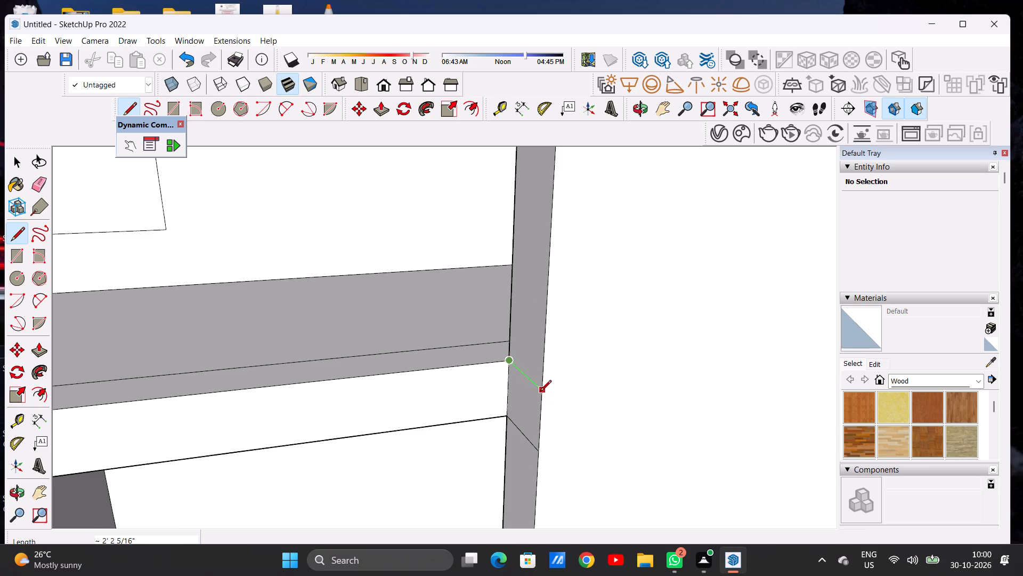
click(540, 392)
key(space)
Push/Pull the small face between the two lines about 13' 7" along the upper slab's front edge to the porch partition.
scroll(540, 439, down, 16)
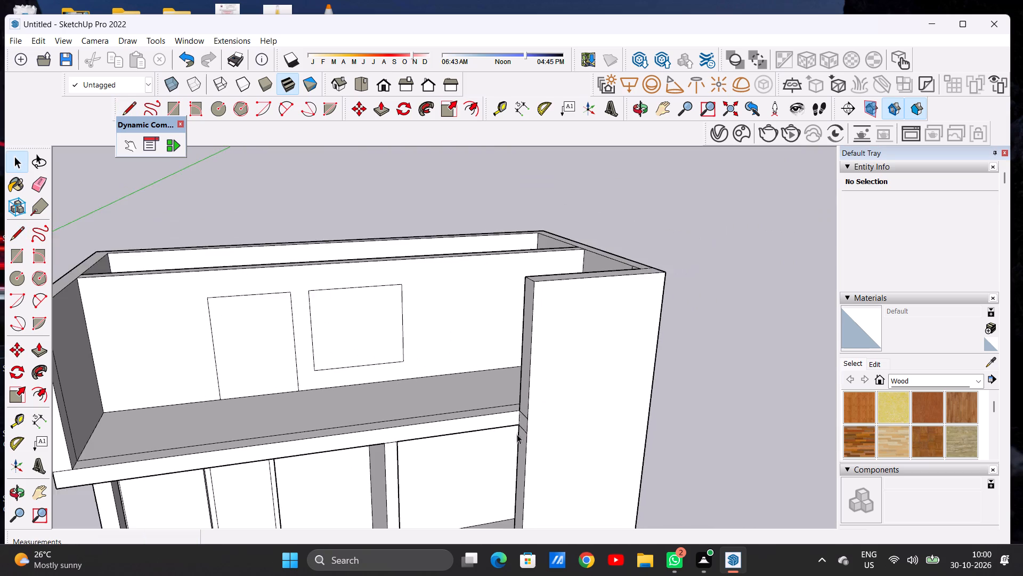
middle_drag(515, 442, 498, 422)
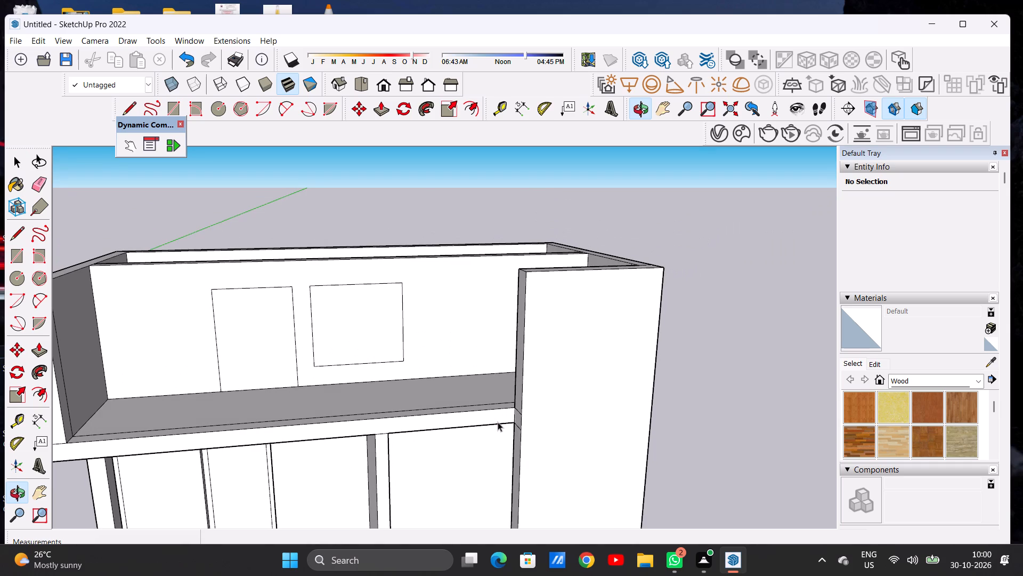
key(p)
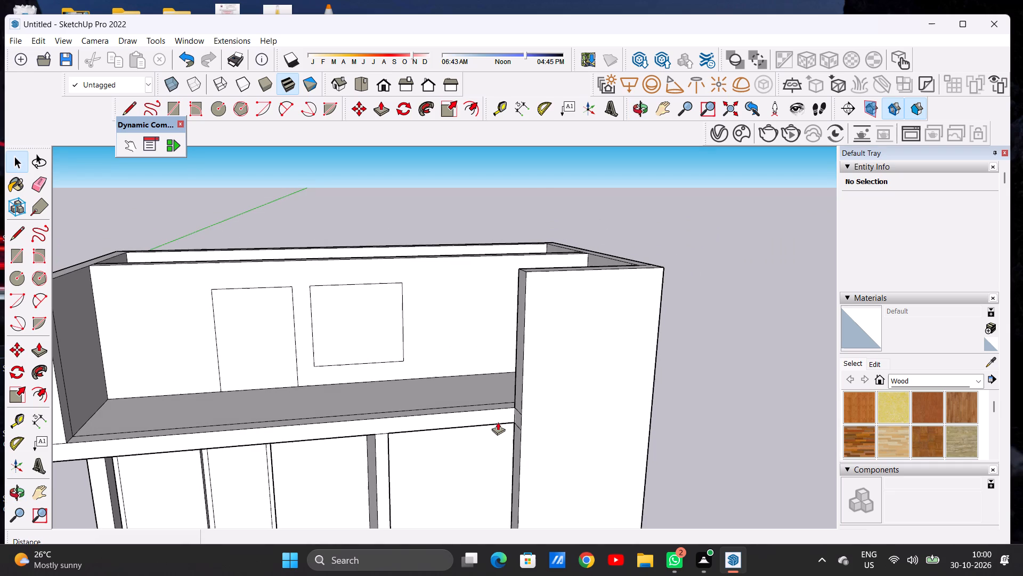
scroll(502, 415, up, 8)
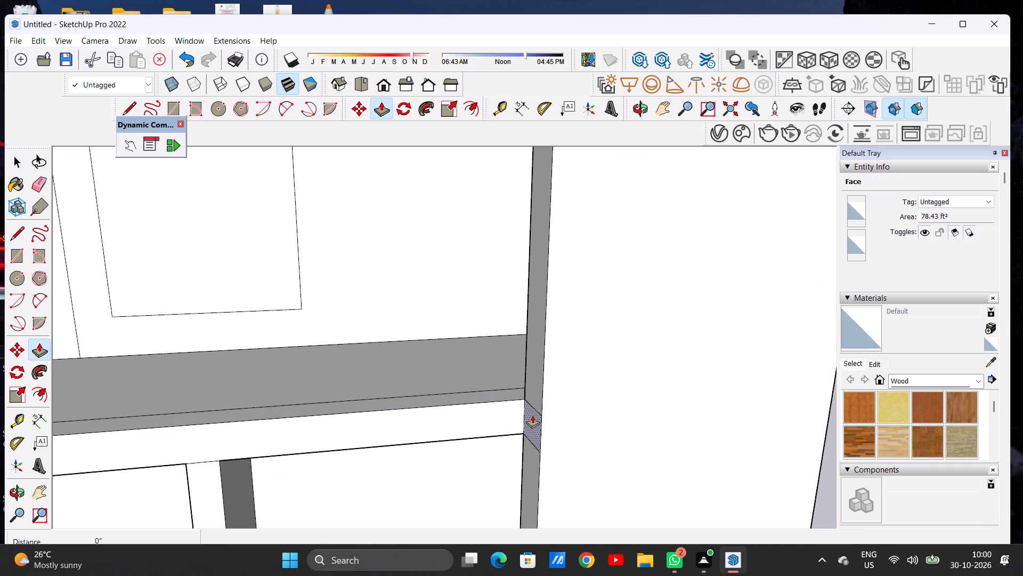
click(532, 415)
scroll(519, 411, down, 11)
scroll(412, 422, up, 7)
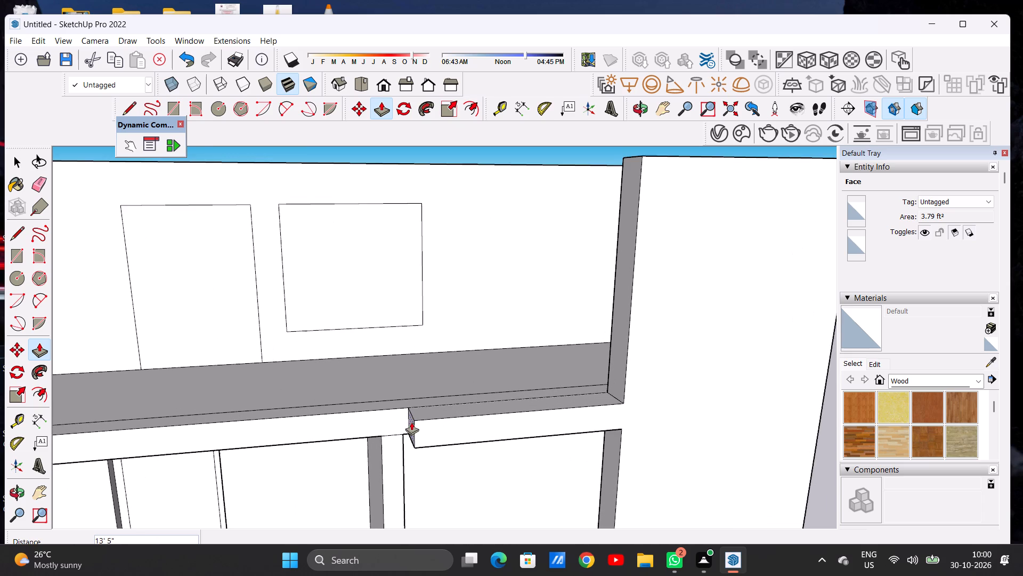
middle_drag(467, 402, 393, 398)
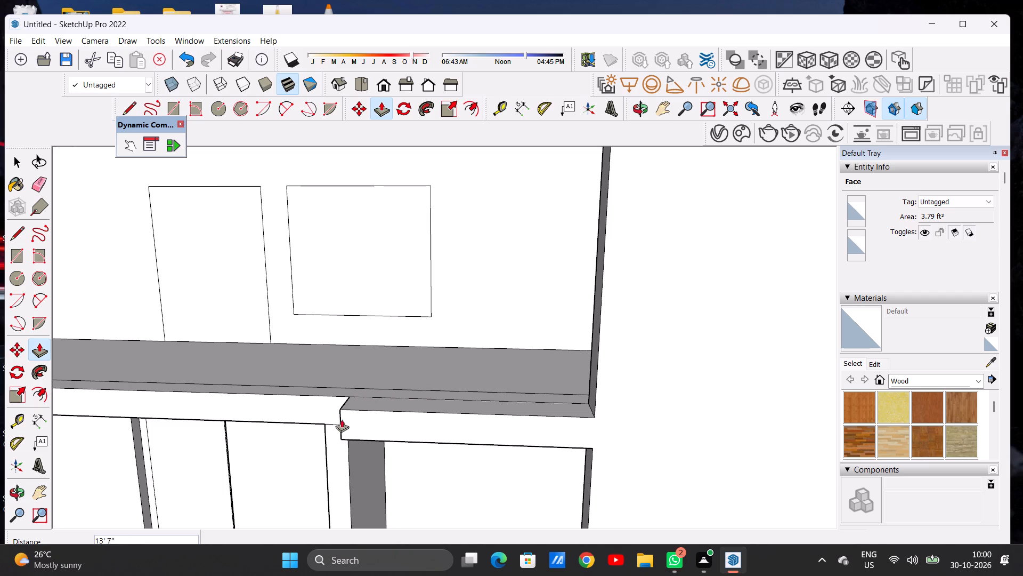
click(347, 462)
key(space)
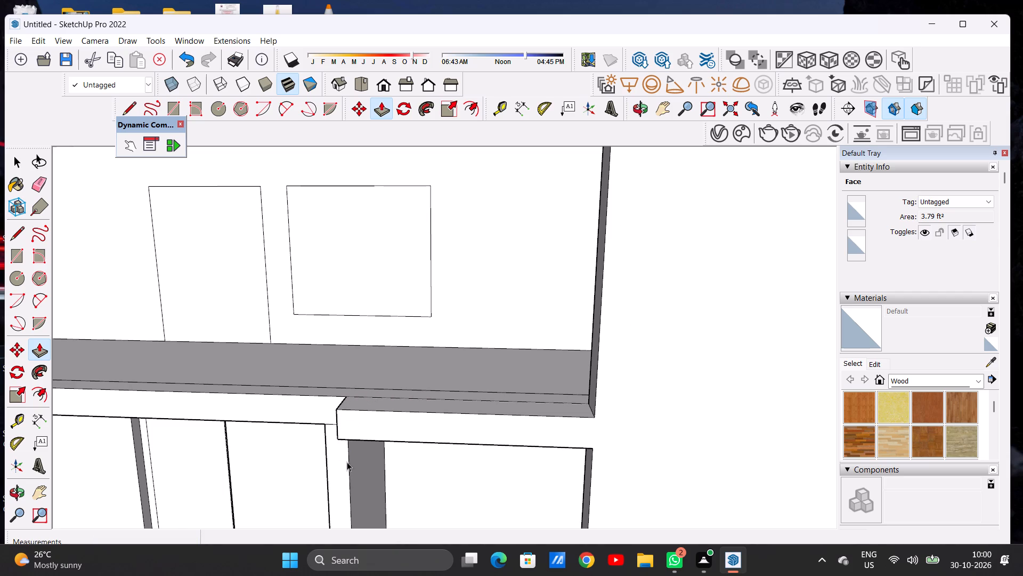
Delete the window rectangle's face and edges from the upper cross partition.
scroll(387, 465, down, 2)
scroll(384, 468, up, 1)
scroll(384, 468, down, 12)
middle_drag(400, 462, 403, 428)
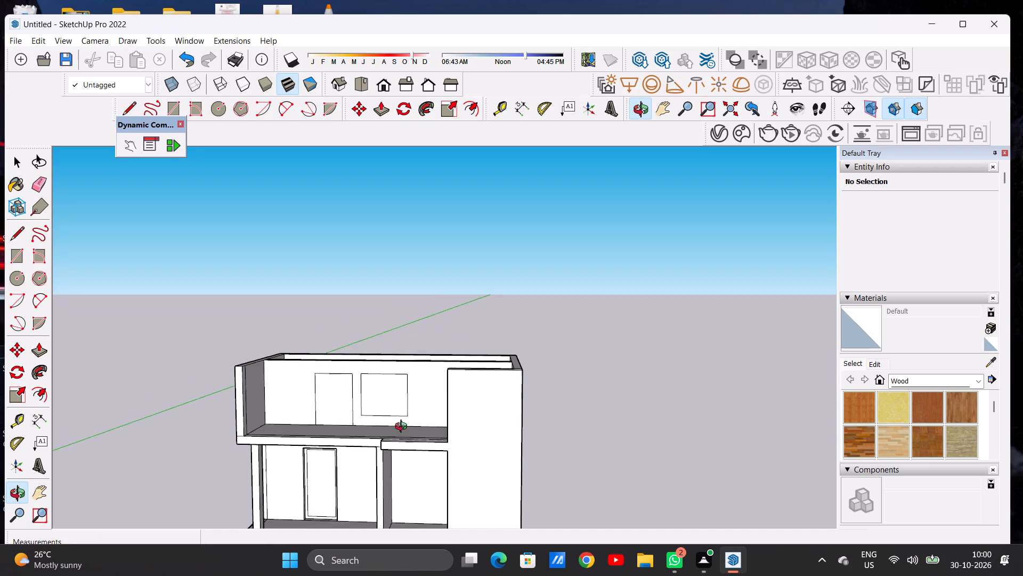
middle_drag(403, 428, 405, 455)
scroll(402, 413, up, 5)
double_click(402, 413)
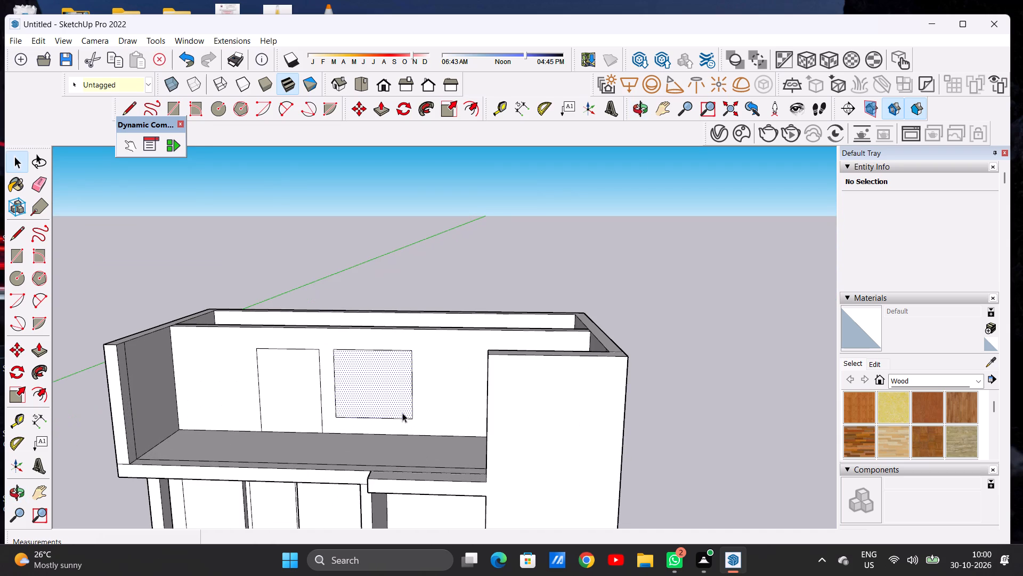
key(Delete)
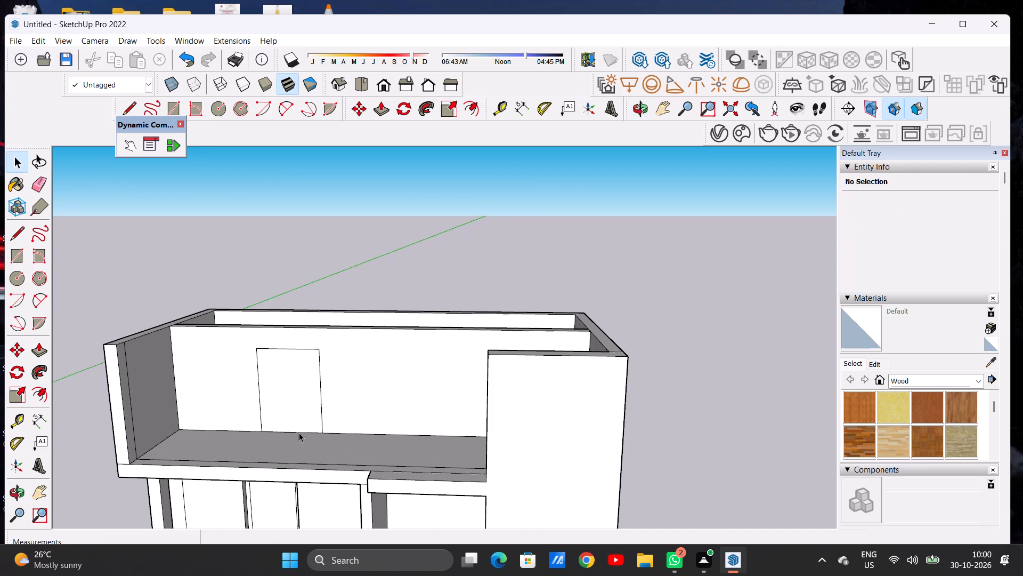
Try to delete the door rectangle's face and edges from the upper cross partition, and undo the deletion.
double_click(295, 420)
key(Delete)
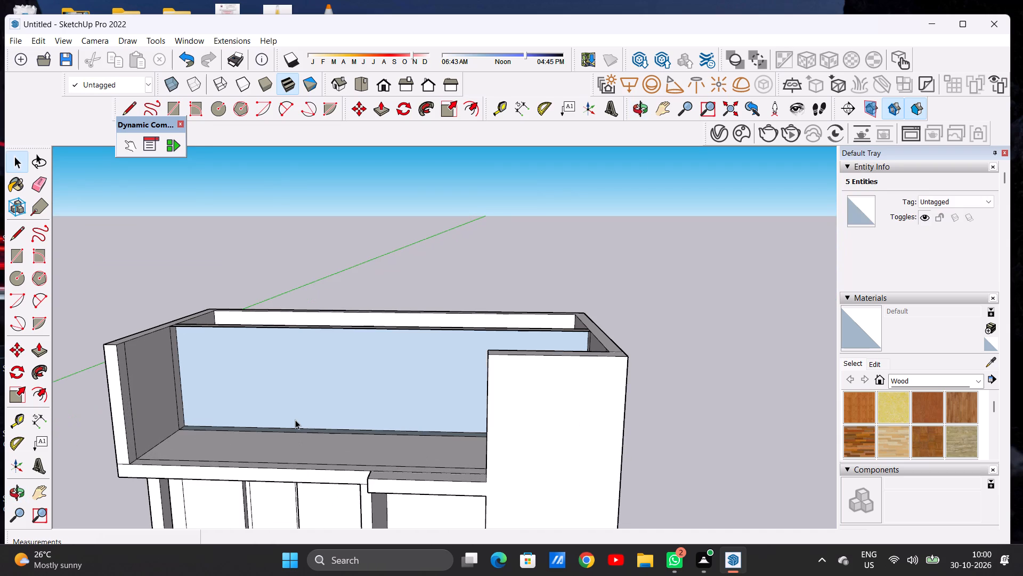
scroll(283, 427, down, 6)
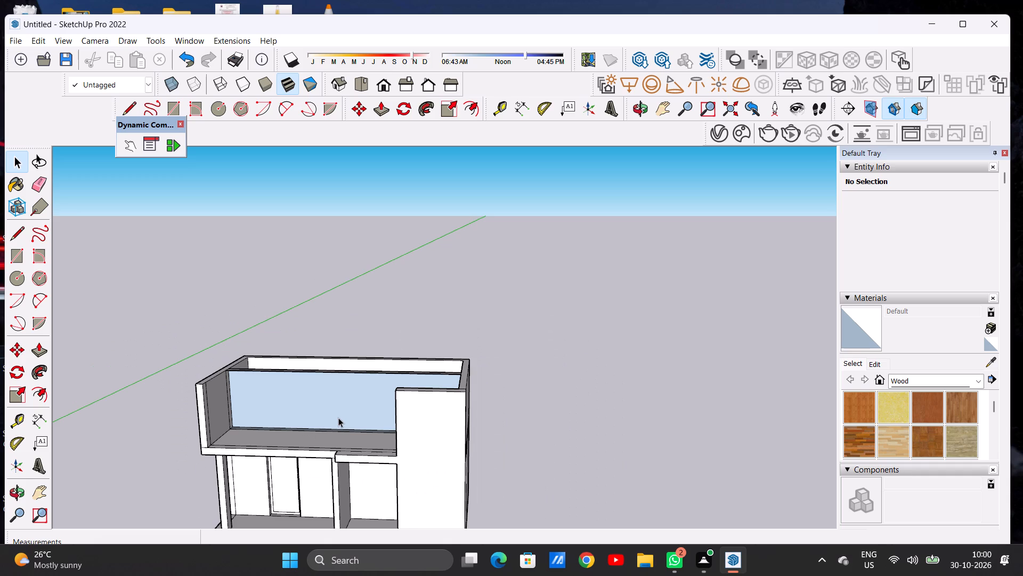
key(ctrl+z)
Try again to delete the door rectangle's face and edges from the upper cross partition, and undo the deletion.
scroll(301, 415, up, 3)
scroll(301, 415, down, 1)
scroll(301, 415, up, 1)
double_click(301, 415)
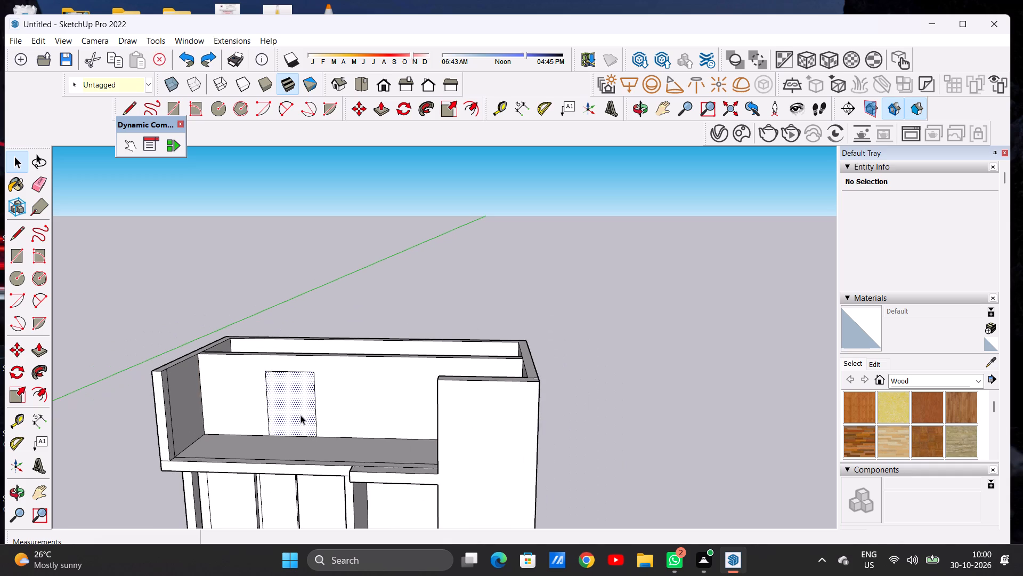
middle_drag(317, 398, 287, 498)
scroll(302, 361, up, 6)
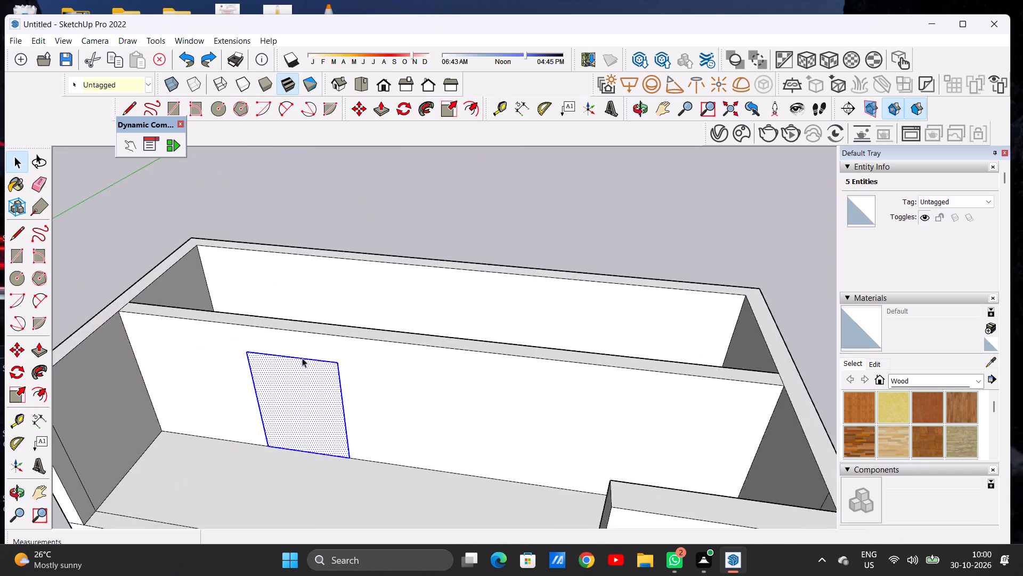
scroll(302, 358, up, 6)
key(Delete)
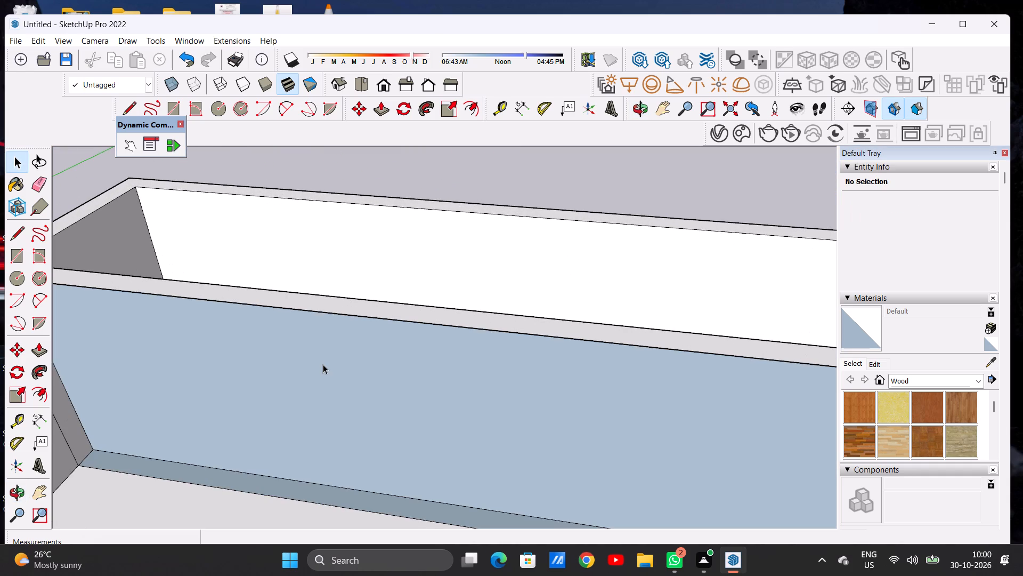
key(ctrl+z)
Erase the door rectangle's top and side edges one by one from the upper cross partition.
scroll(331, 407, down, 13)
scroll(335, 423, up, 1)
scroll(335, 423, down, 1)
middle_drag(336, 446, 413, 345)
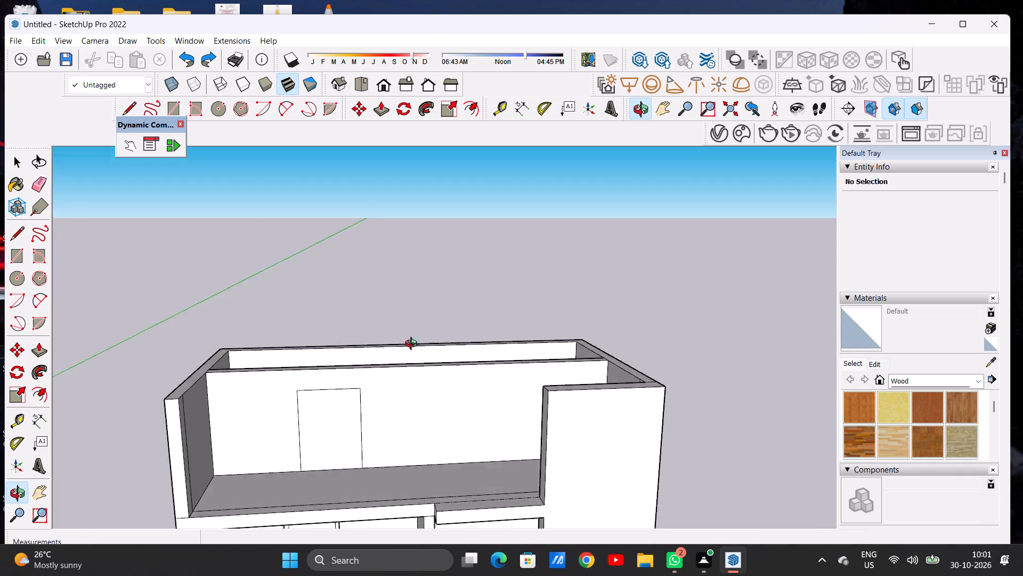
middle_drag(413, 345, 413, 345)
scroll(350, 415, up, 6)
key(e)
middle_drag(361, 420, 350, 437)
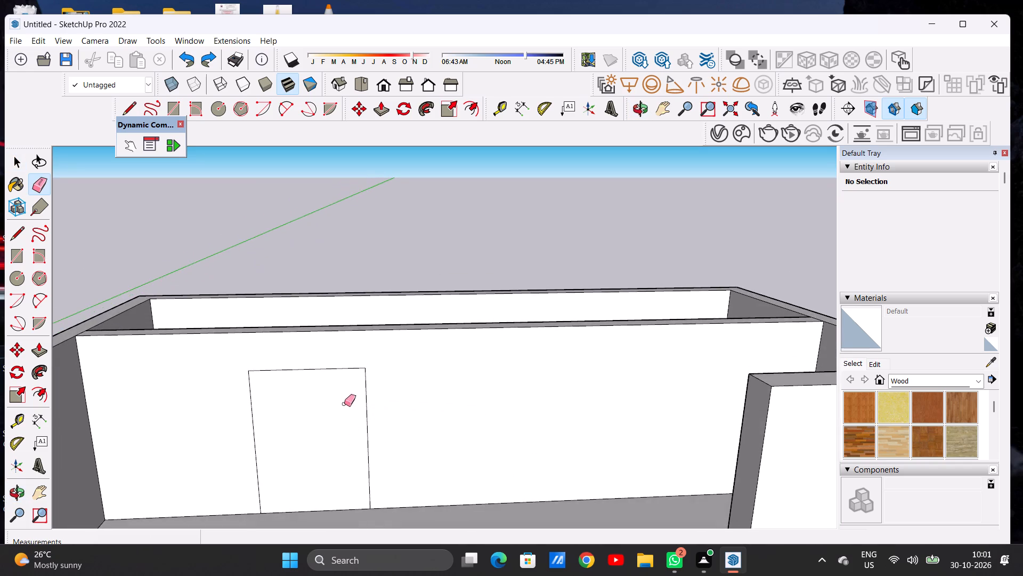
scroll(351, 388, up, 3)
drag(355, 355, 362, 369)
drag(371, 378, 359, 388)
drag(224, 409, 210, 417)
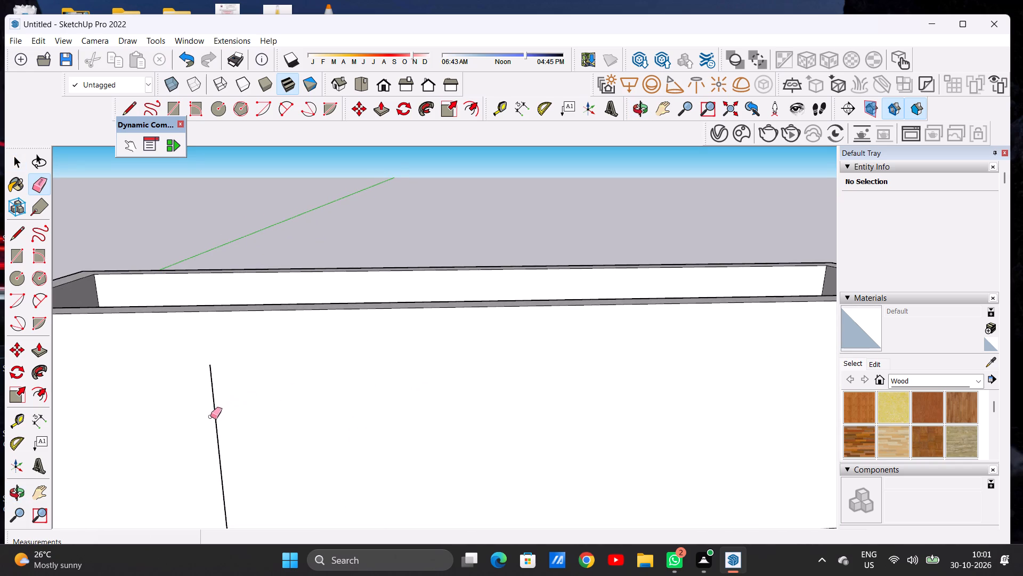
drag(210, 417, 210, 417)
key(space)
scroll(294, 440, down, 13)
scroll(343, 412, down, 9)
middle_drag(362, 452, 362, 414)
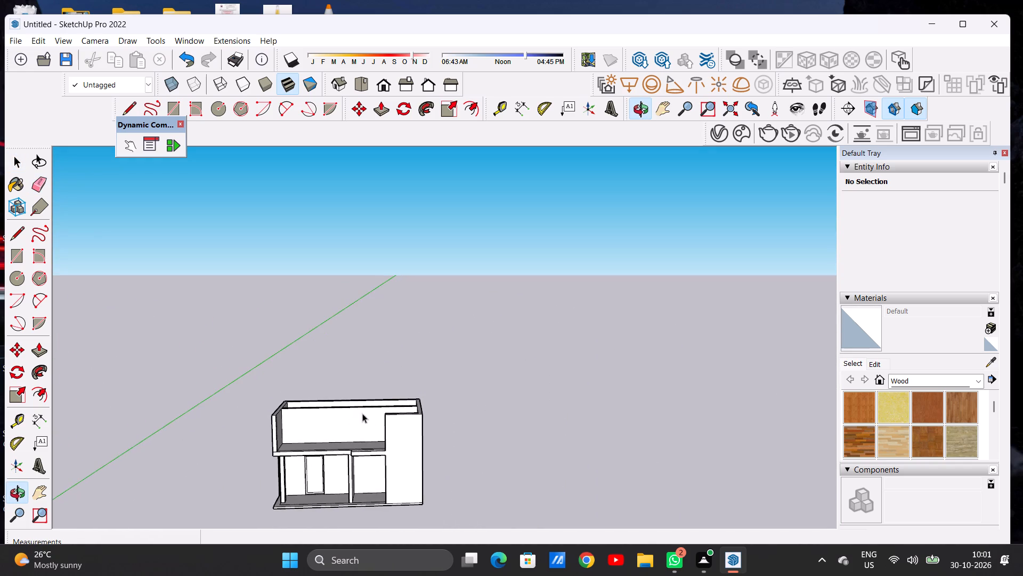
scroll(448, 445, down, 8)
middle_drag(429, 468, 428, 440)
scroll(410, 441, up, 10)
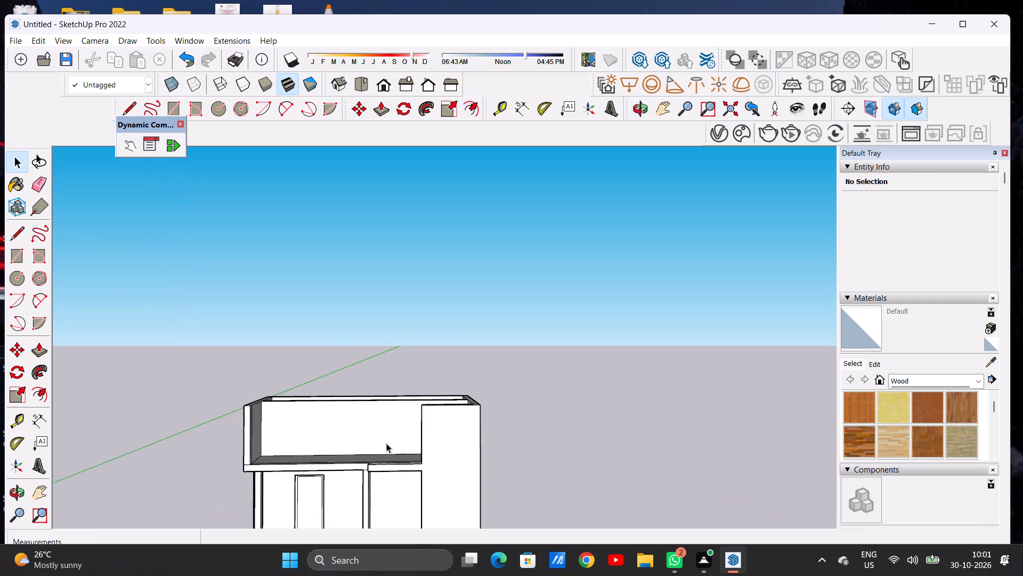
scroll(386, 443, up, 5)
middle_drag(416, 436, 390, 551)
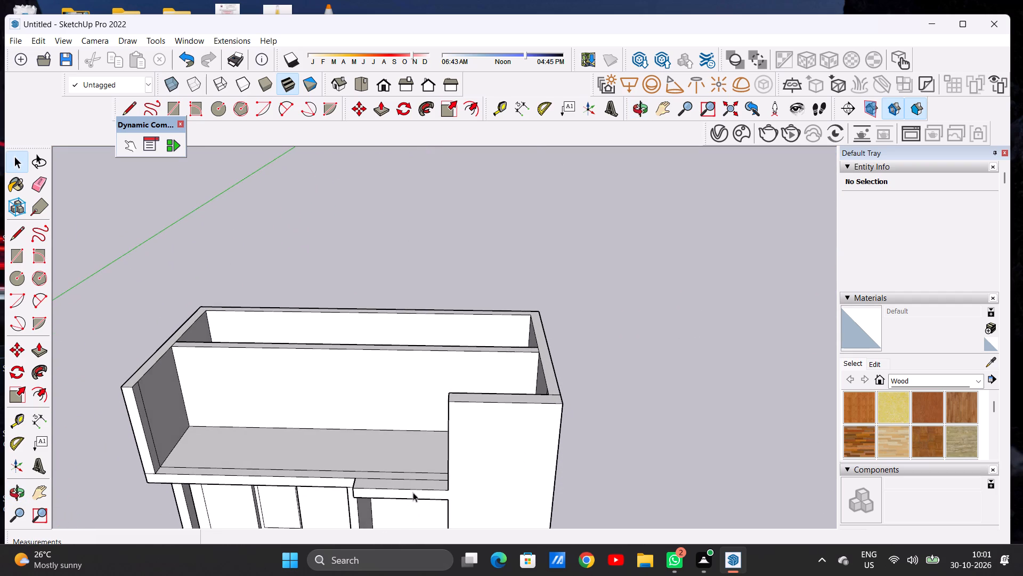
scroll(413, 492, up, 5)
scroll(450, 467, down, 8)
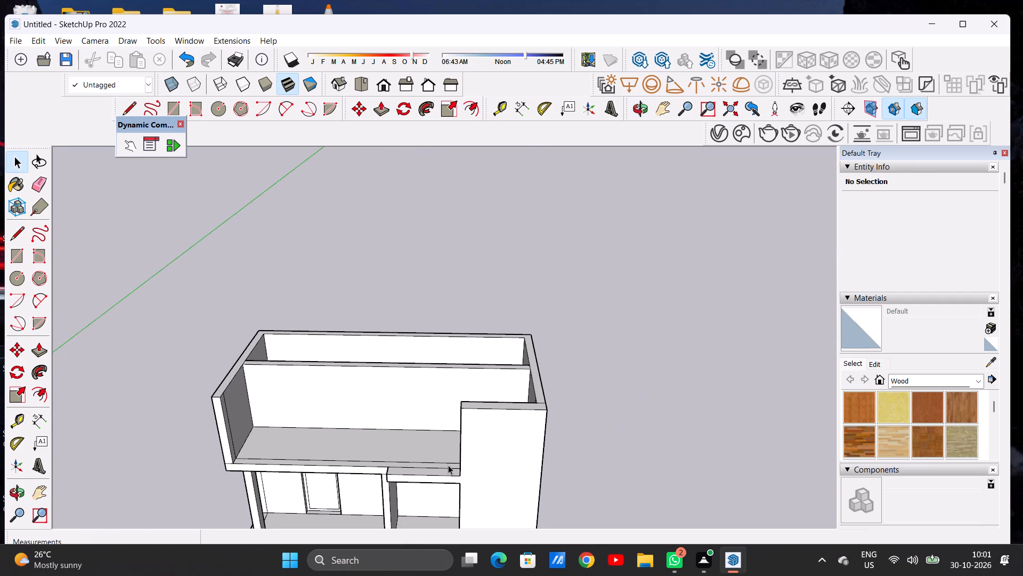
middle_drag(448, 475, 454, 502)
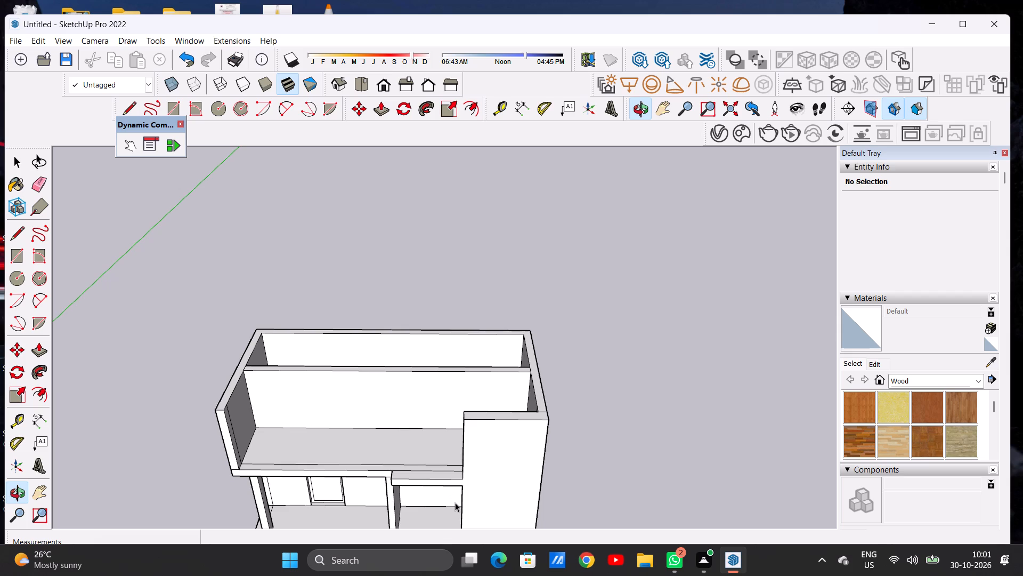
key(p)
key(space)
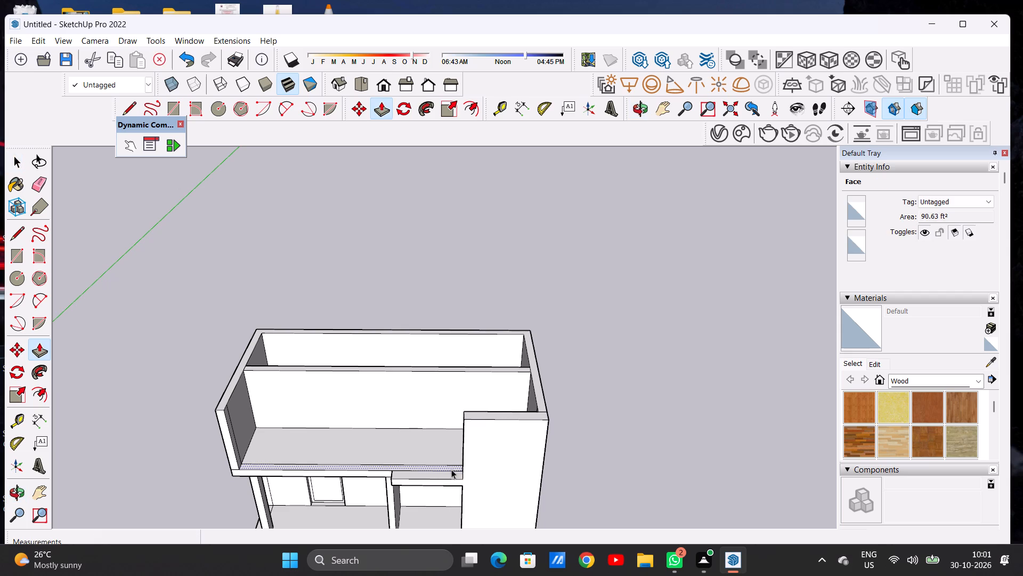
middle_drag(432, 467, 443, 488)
Undo the door edge erasures, the window rectangle's deletion and the Push/Pull along the upper slab's front edge.
key(ctrl+z)
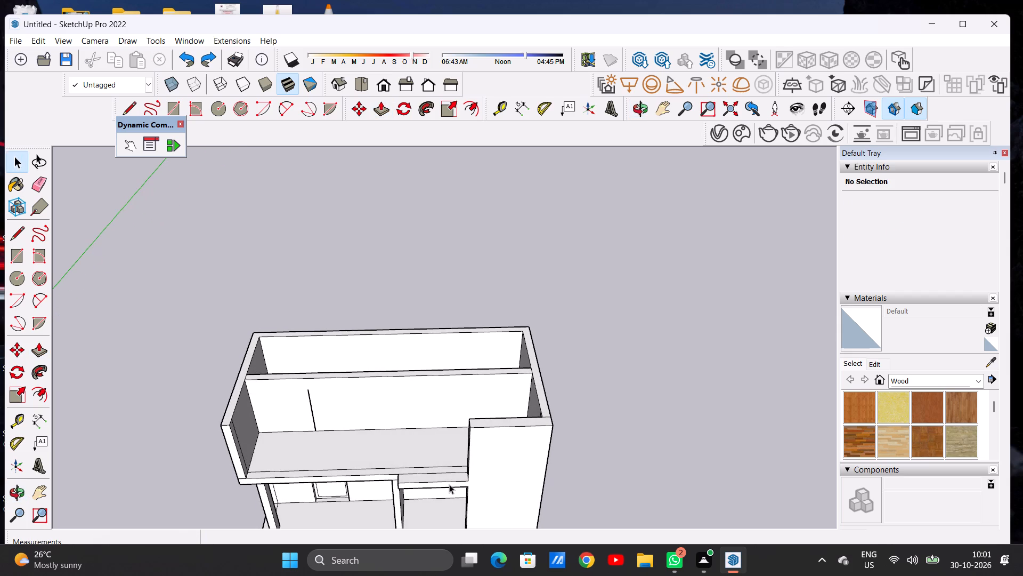
middle_drag(450, 484, 467, 399)
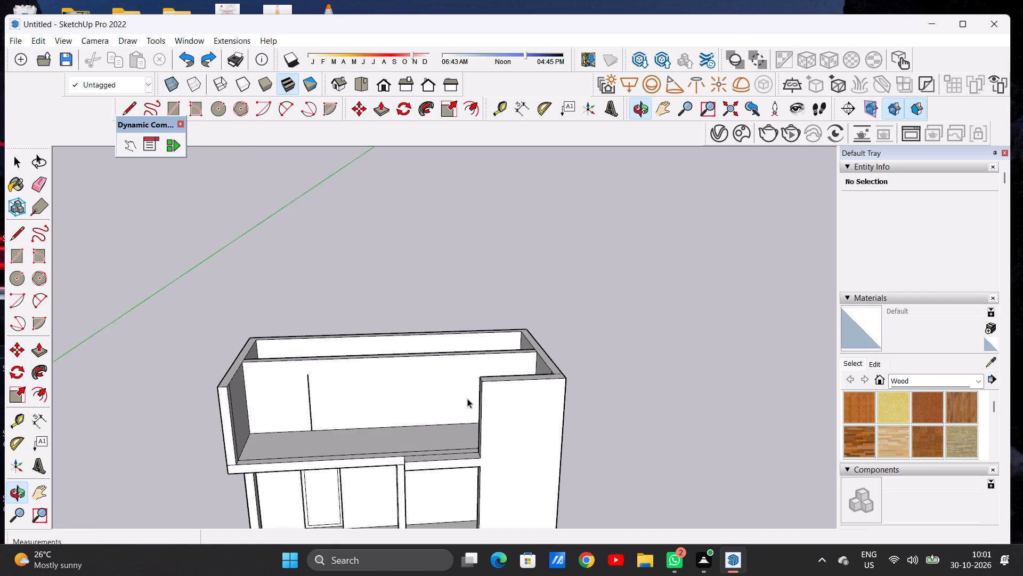
key(ctrl+z)
key(ctrl+z)
key(ctrl+z)
scroll(442, 462, down, 5)
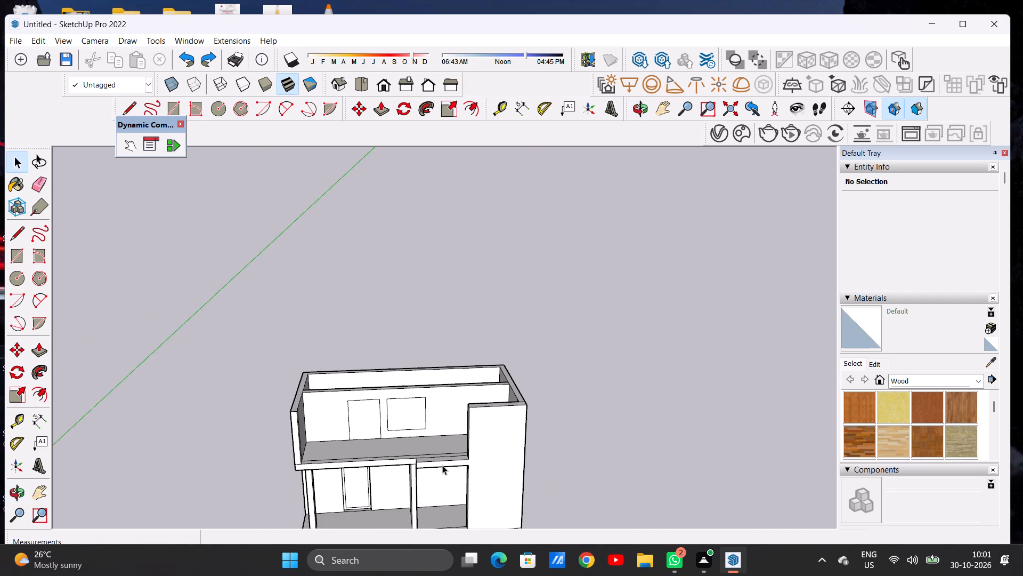
scroll(442, 465, down, 1)
middle_drag(443, 475, 448, 506)
scroll(444, 466, up, 5)
key(ctrl+z)
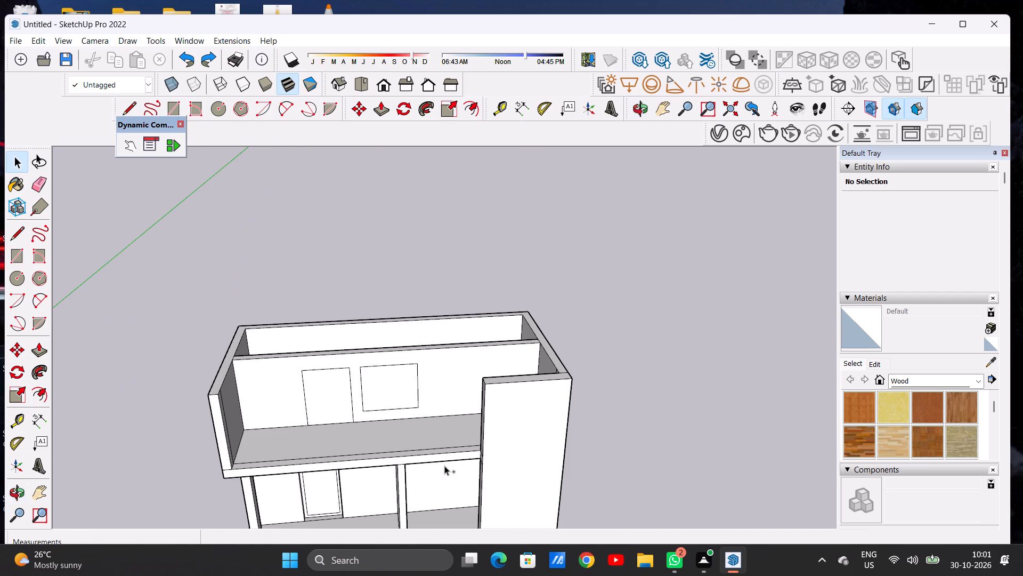
Push/Pull the full-height front wall's inner face about 1' 7" inward to the line along the upper floor's front strip.
scroll(441, 454, up, 6)
middle_drag(444, 450, 505, 470)
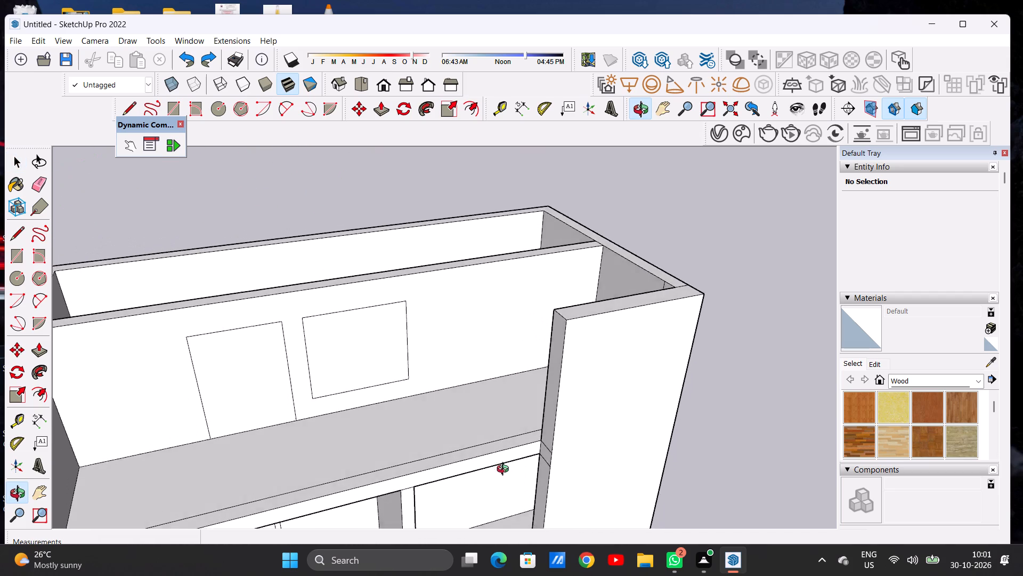
middle_drag(505, 470, 506, 473)
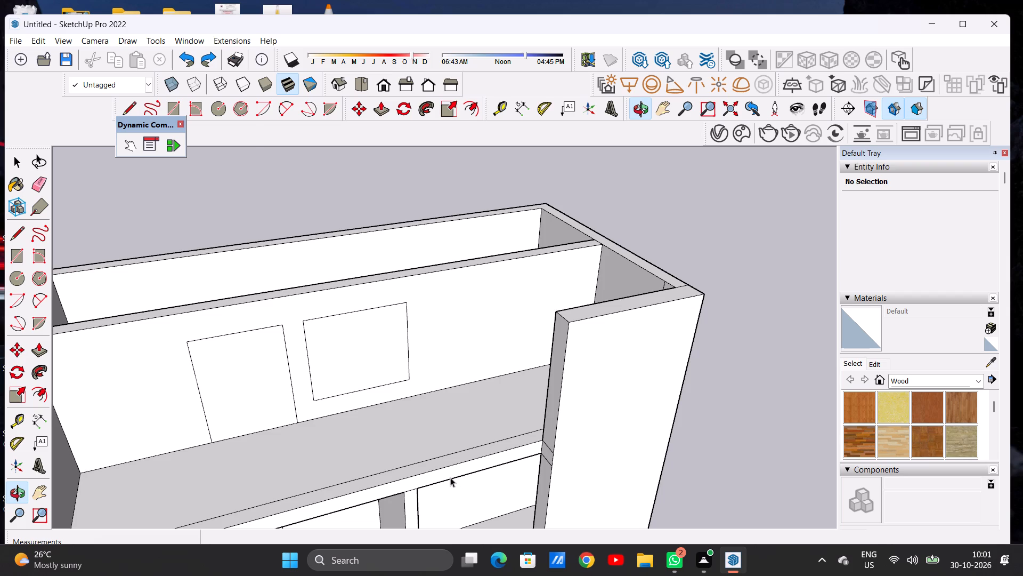
scroll(451, 478, down, 6)
middle_drag(478, 455, 603, 475)
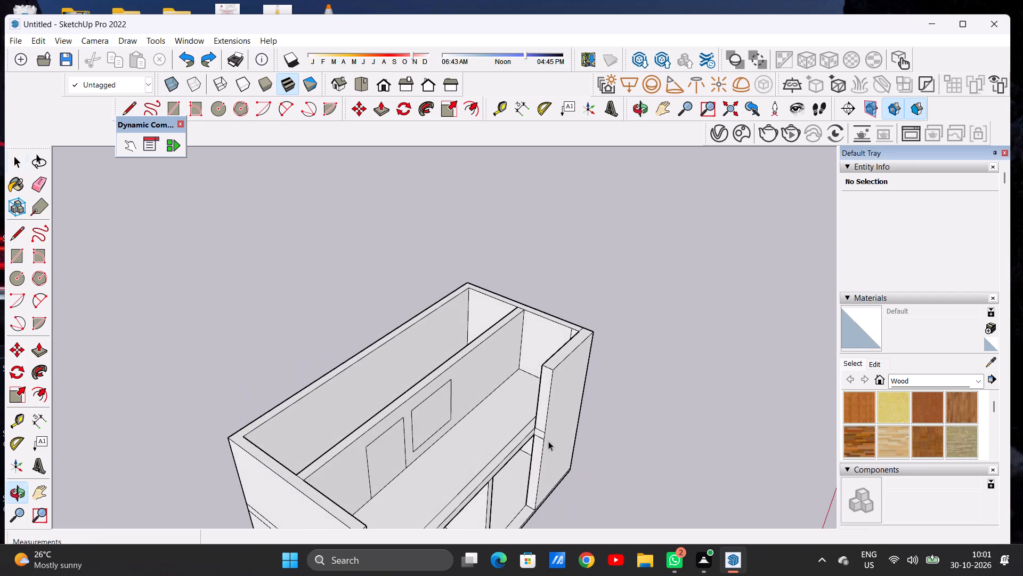
scroll(539, 436, up, 8)
middle_drag(491, 435, 623, 433)
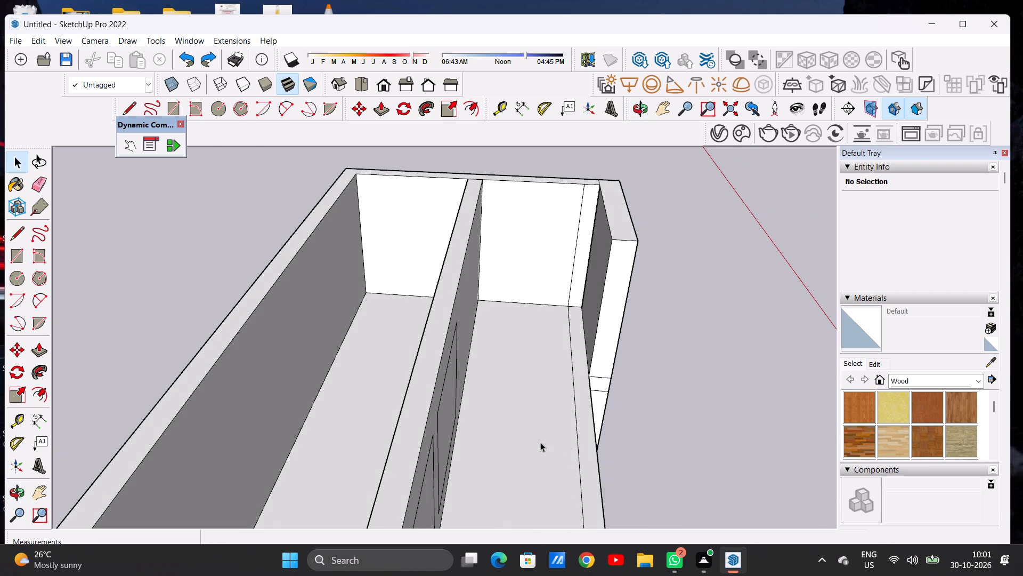
scroll(524, 451, down, 8)
scroll(561, 384, up, 11)
key(p)
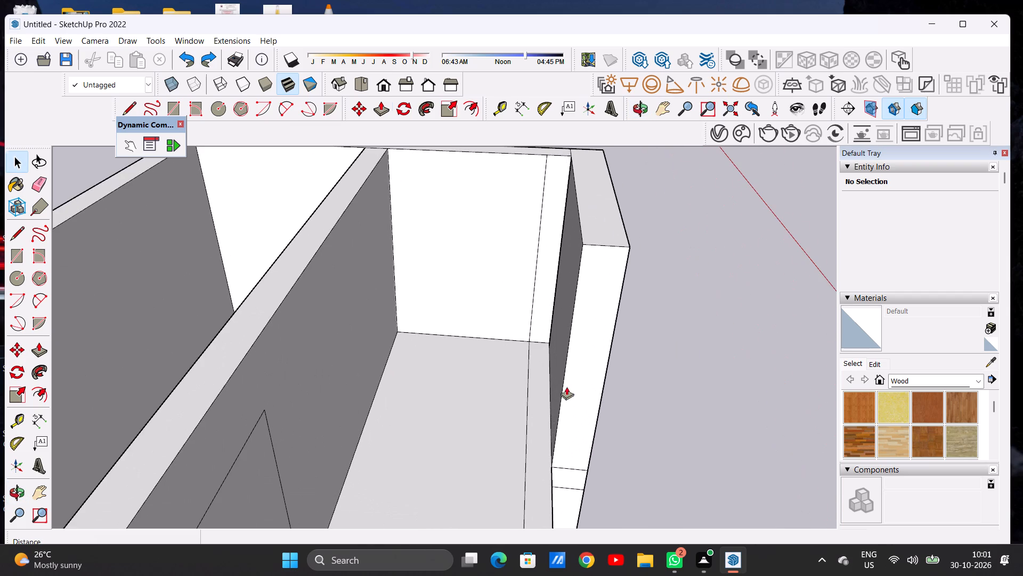
scroll(549, 410, up, 5)
click(559, 396)
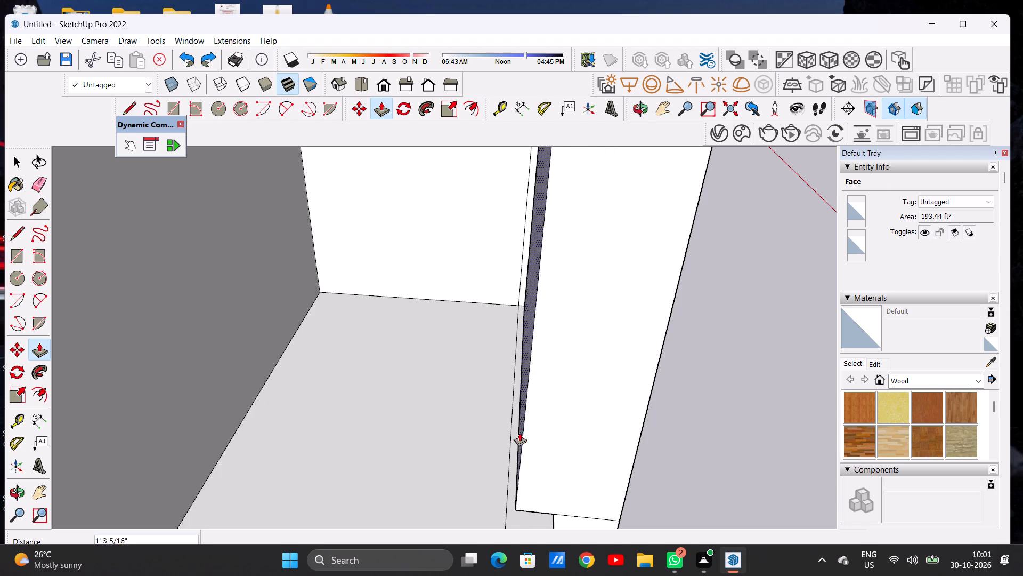
click(508, 514)
scroll(493, 440, down, 6)
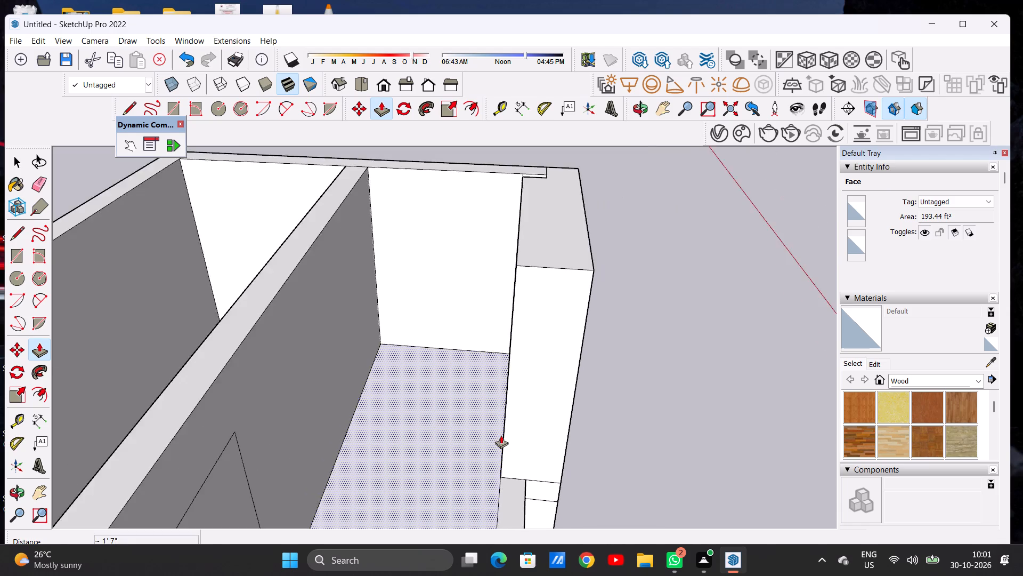
scroll(501, 435, down, 3)
key(space)
Draw a line about 1' 9" up the upper slab's front face from the porch partition's corner, continuing about 1' 7" across the top strip.
middle_drag(546, 449, 381, 433)
scroll(559, 418, down, 10)
middle_drag(565, 433, 393, 430)
scroll(520, 435, down, 10)
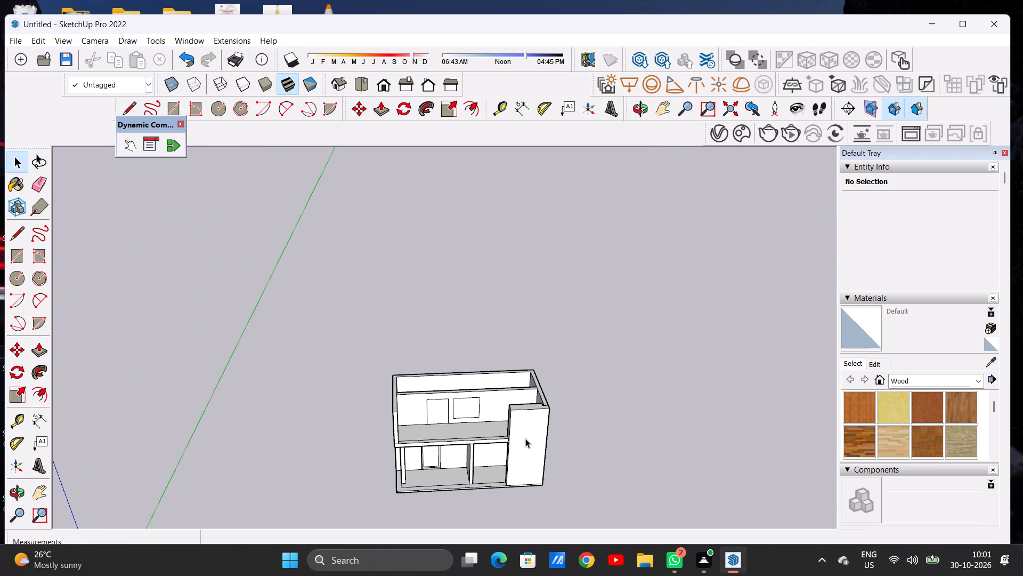
scroll(525, 438, down, 3)
scroll(511, 439, up, 7)
scroll(494, 437, down, 1)
scroll(494, 437, up, 7)
scroll(499, 439, down, 1)
scroll(499, 439, up, 5)
middle_drag(501, 450, 445, 370)
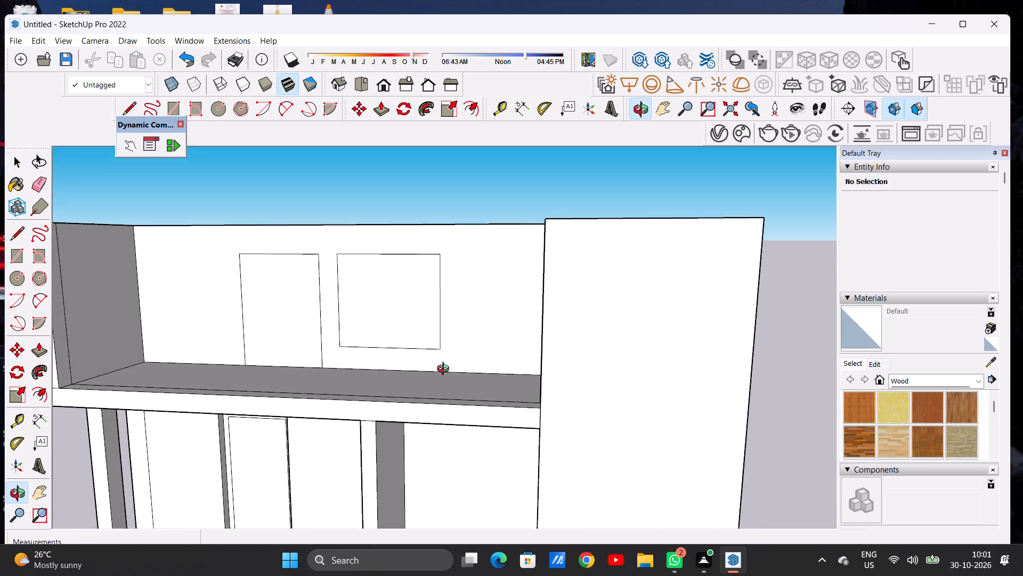
middle_drag(445, 370, 478, 418)
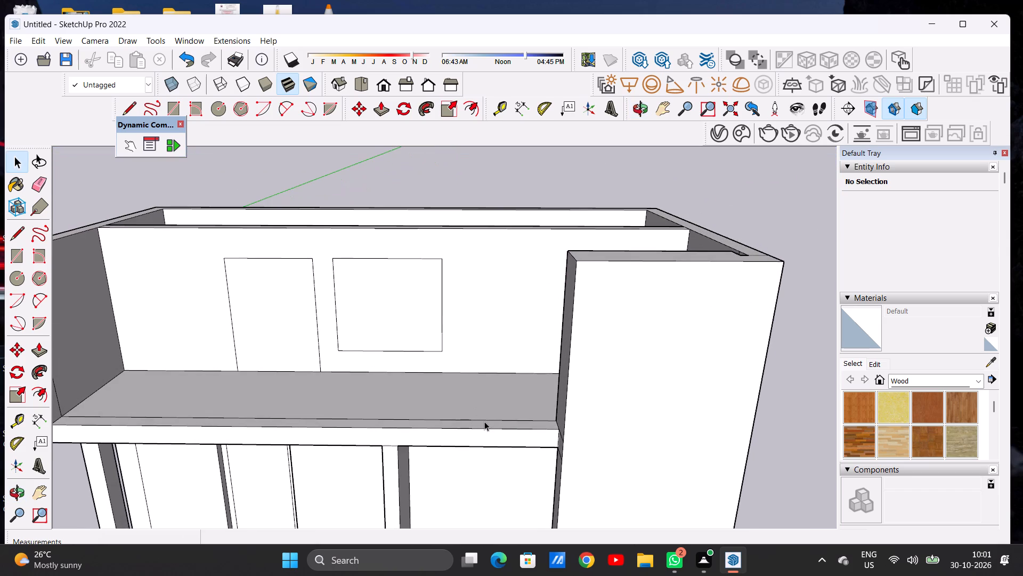
key(l)
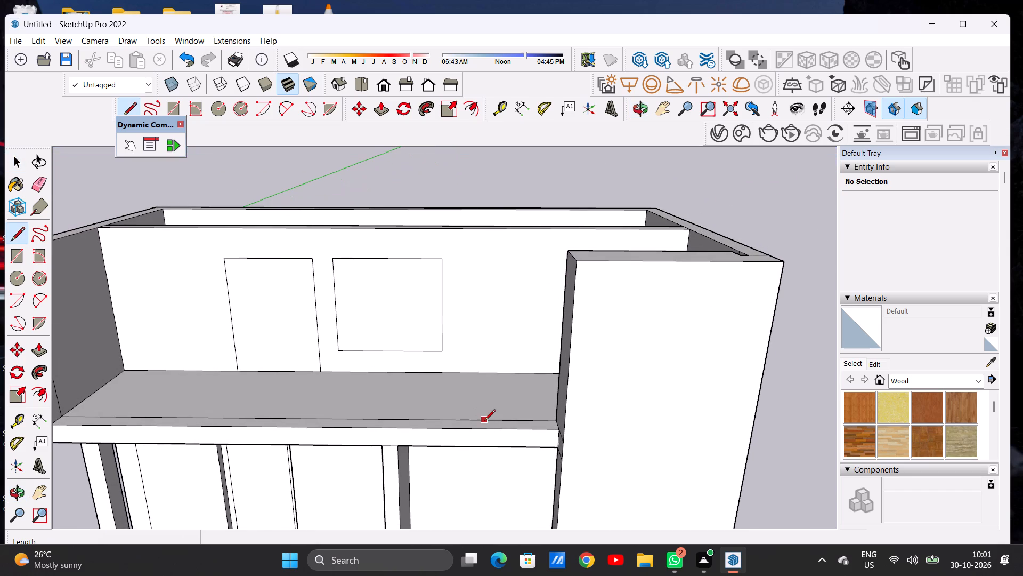
middle_drag(404, 421, 368, 457)
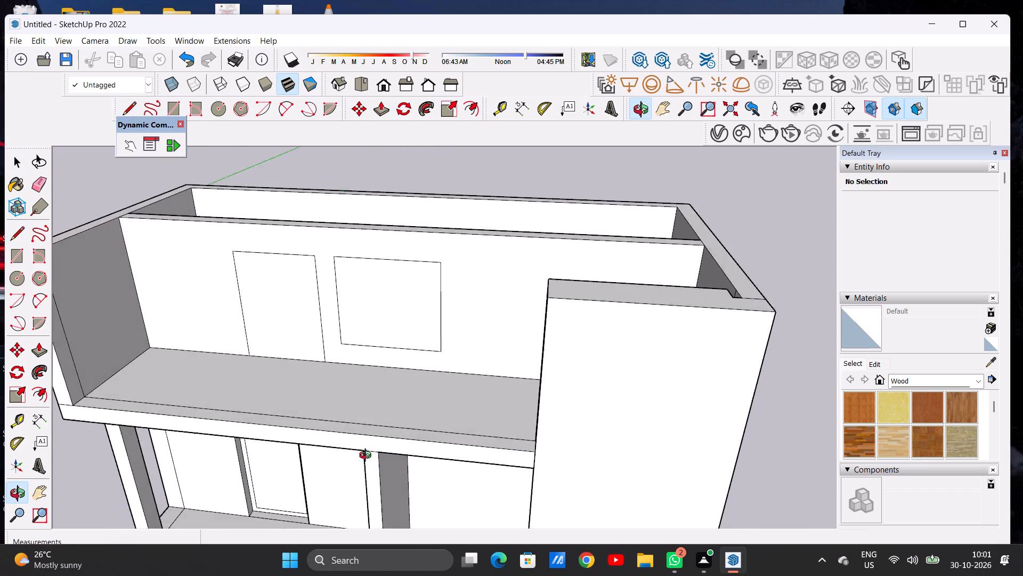
middle_drag(368, 457, 366, 462)
scroll(369, 458, up, 5)
scroll(369, 458, down, 1)
scroll(369, 458, up, 1)
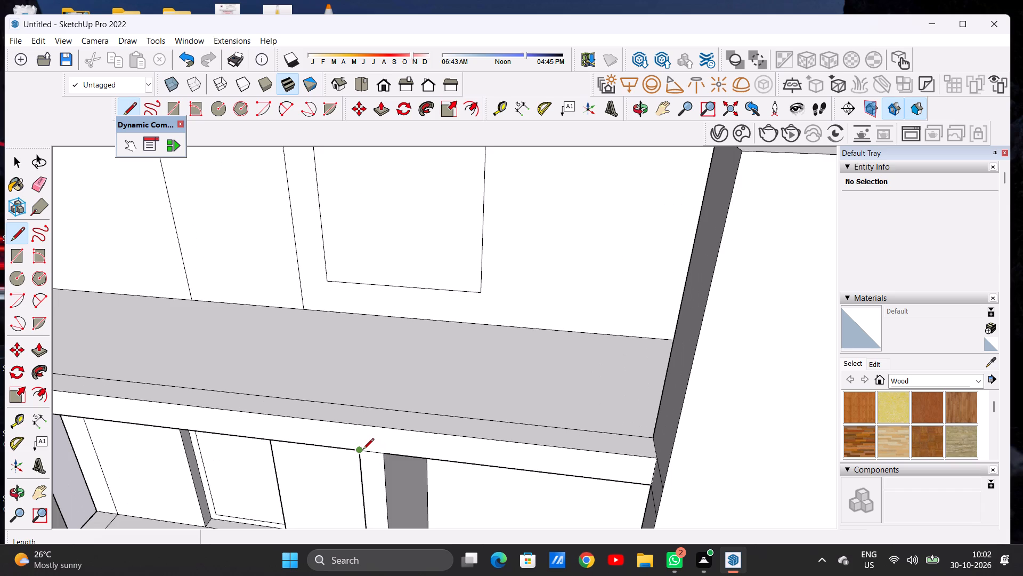
scroll(387, 452, up, 6)
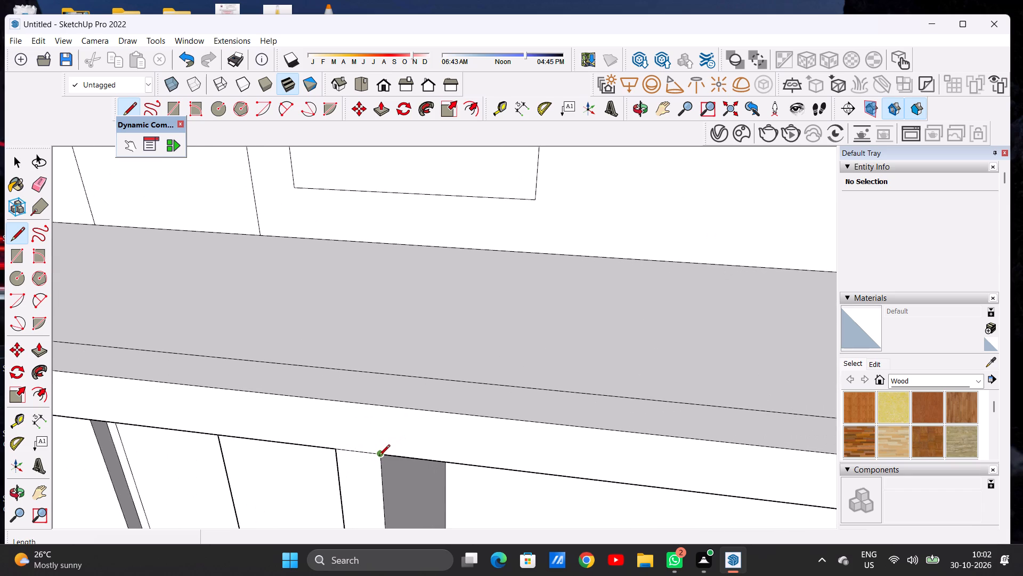
click(379, 457)
click(375, 409)
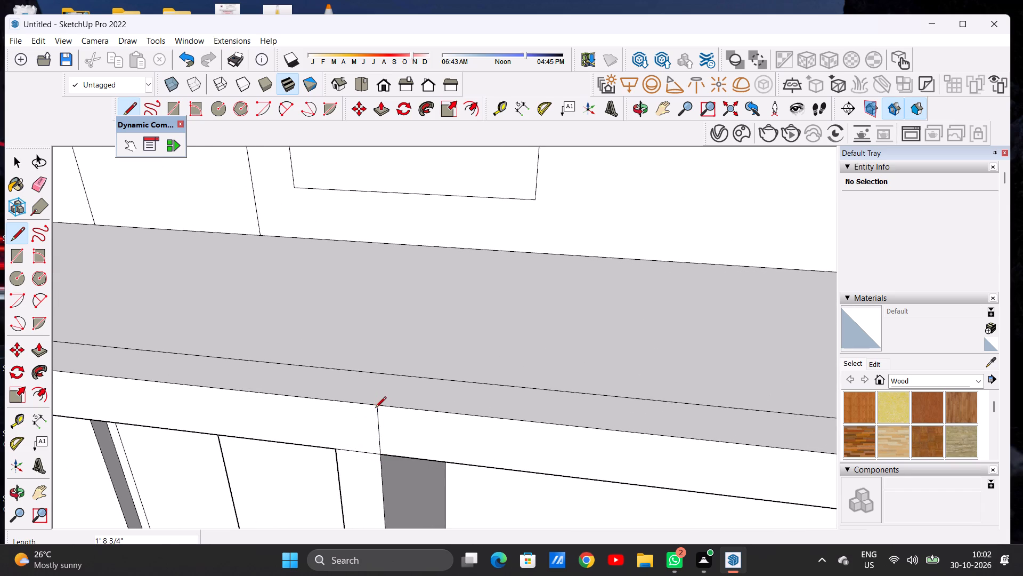
click(375, 407)
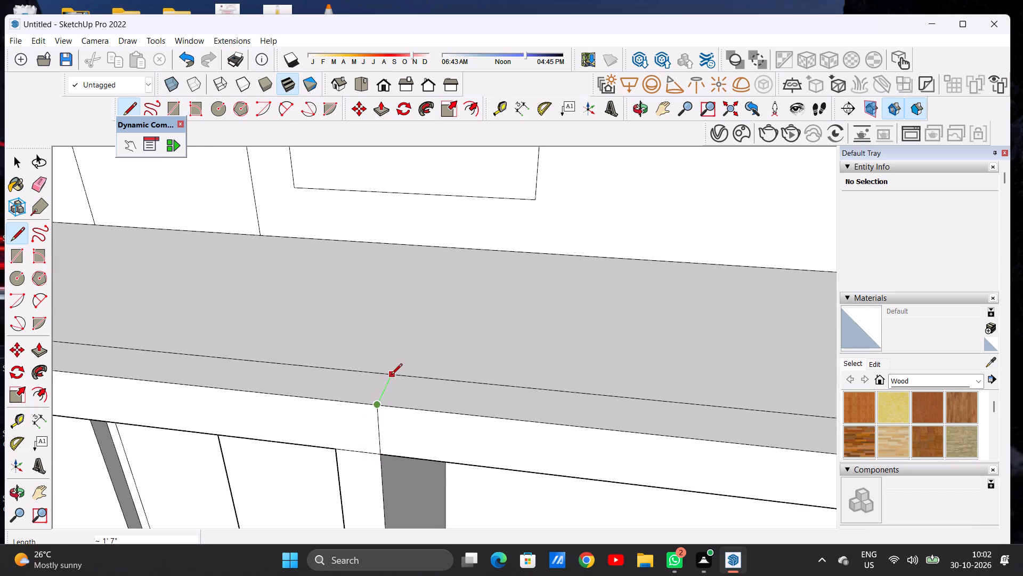
click(391, 375)
key(space)
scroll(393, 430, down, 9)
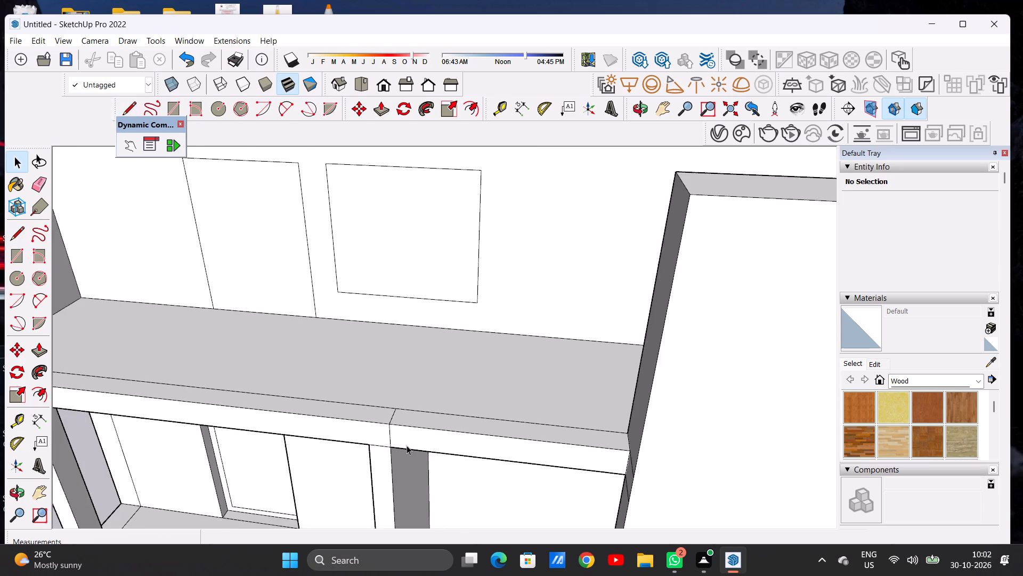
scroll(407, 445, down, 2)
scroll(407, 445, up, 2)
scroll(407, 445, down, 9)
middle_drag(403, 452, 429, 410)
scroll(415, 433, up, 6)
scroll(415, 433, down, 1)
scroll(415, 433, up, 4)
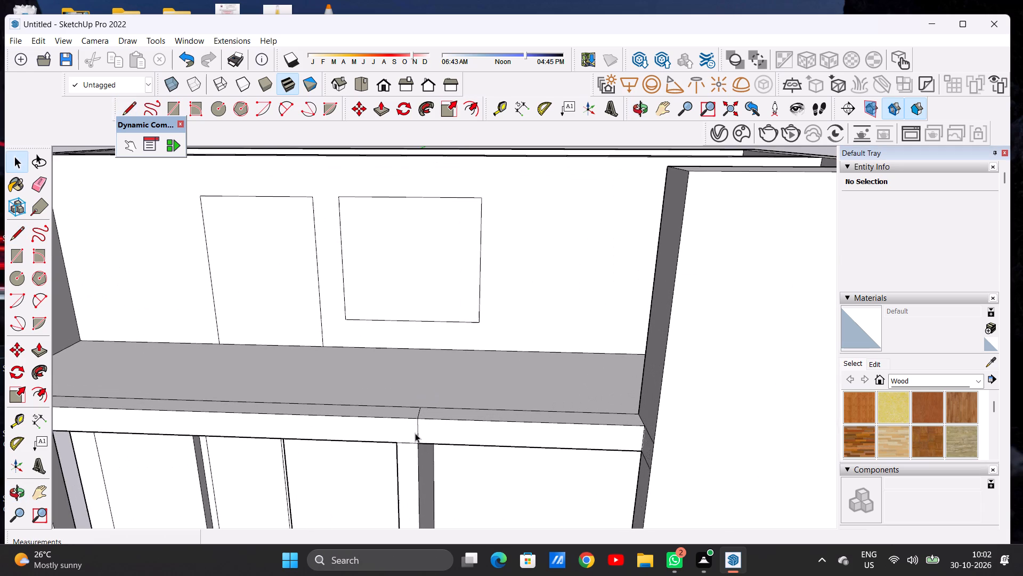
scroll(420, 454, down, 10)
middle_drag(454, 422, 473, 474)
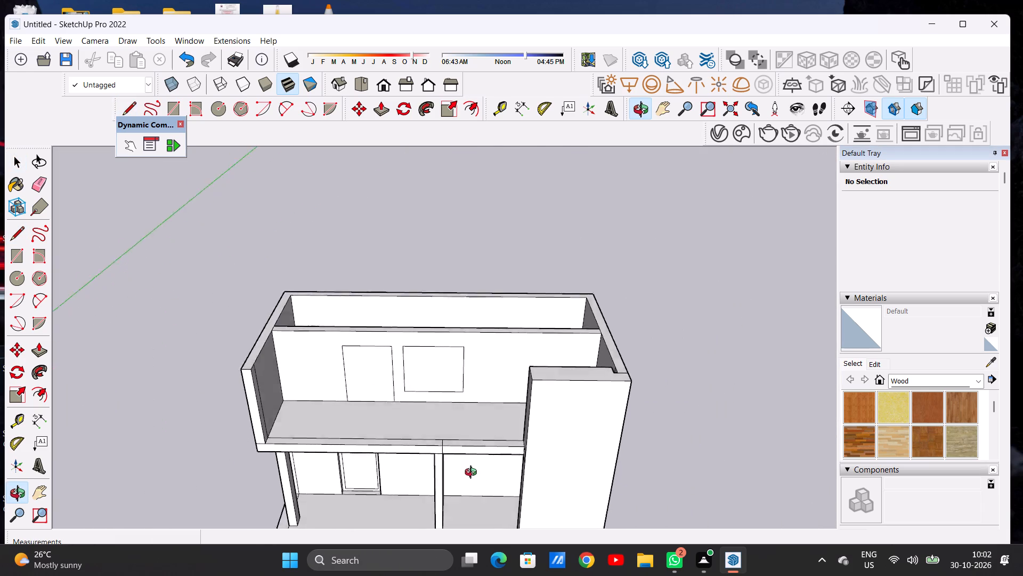
Push/Pull the narrow face in the gap behind the full-height front wall about 7 5/16" to close it against the side wall.
middle_drag(473, 474, 475, 477)
scroll(499, 434, up, 2)
middle_drag(514, 440, 515, 460)
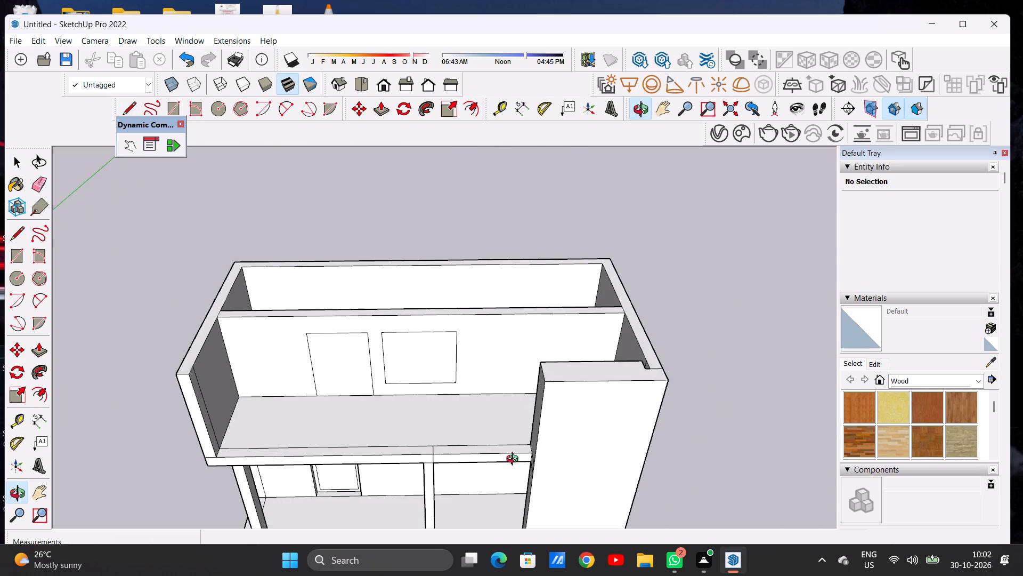
middle_drag(515, 460, 492, 465)
middle_drag(549, 421, 666, 419)
middle_drag(653, 388, 308, 424)
scroll(450, 428, up, 3)
middle_drag(550, 417, 305, 422)
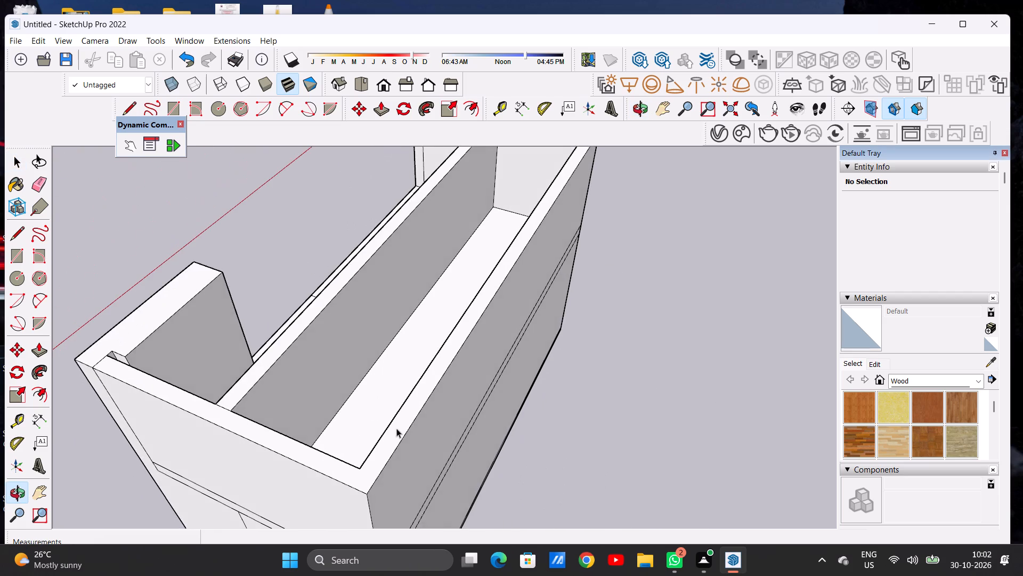
scroll(440, 423, down, 4)
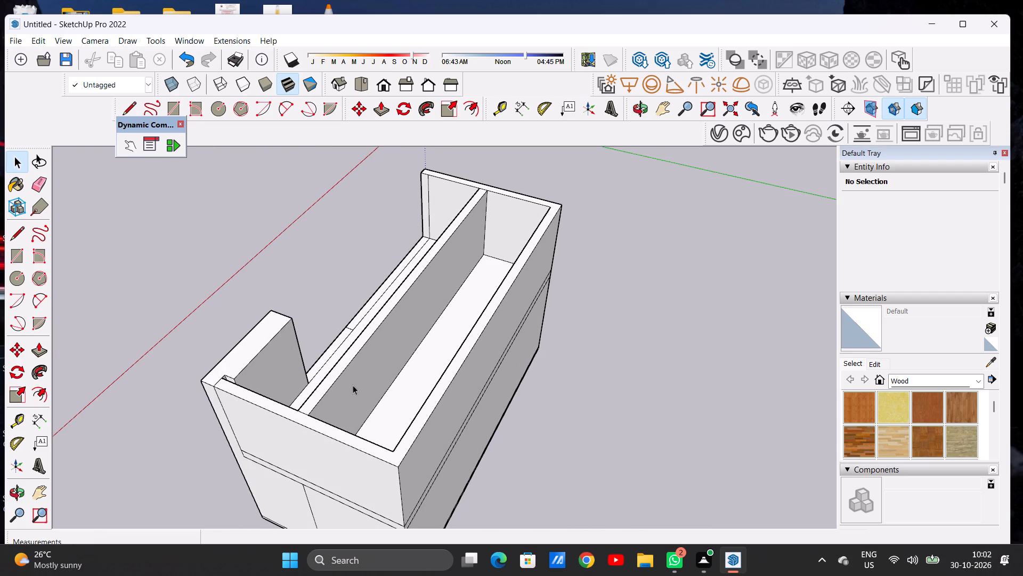
middle_drag(339, 381, 309, 379)
scroll(372, 388, down, 9)
scroll(303, 362, down, 1)
scroll(303, 362, up, 1)
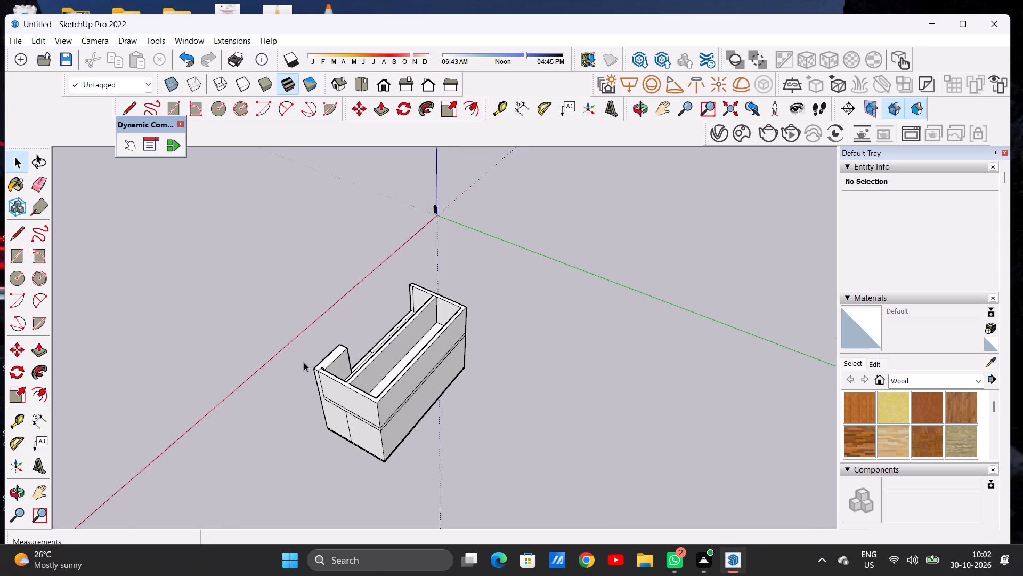
scroll(304, 362, up, 17)
scroll(367, 369, up, 5)
middle_drag(369, 382, 248, 385)
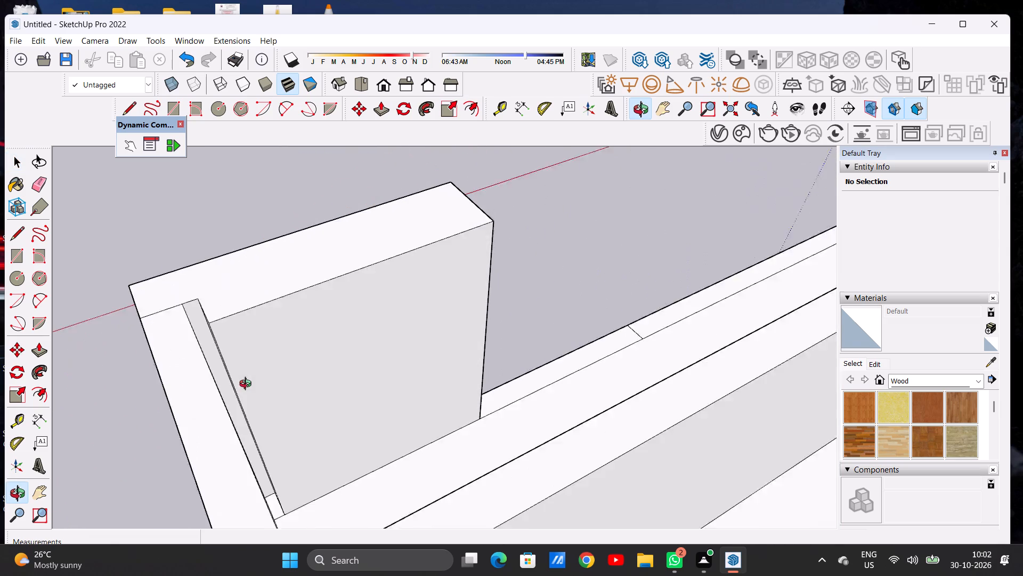
middle_drag(248, 385, 242, 380)
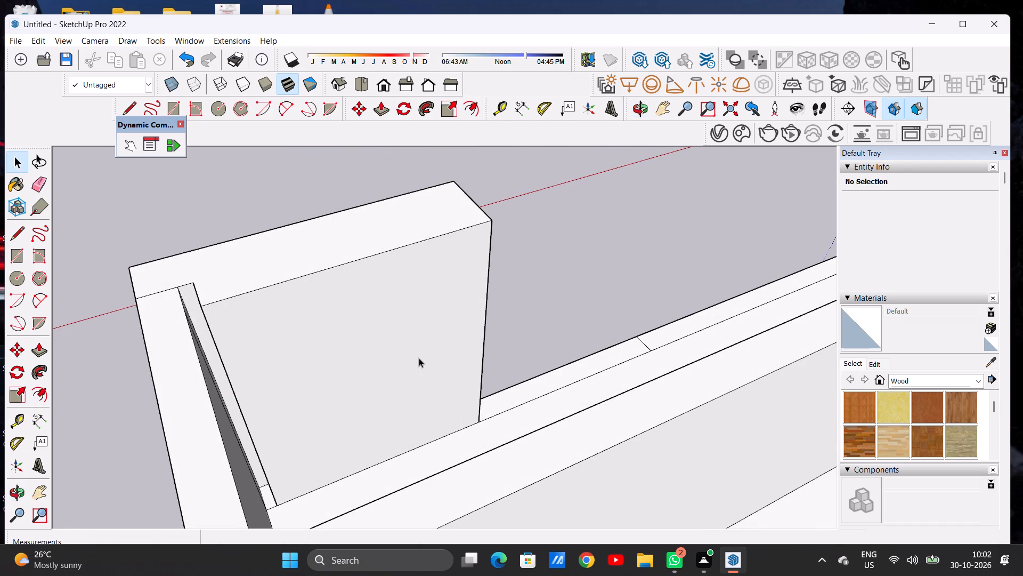
scroll(383, 374, down, 5)
middle_drag(326, 370, 313, 322)
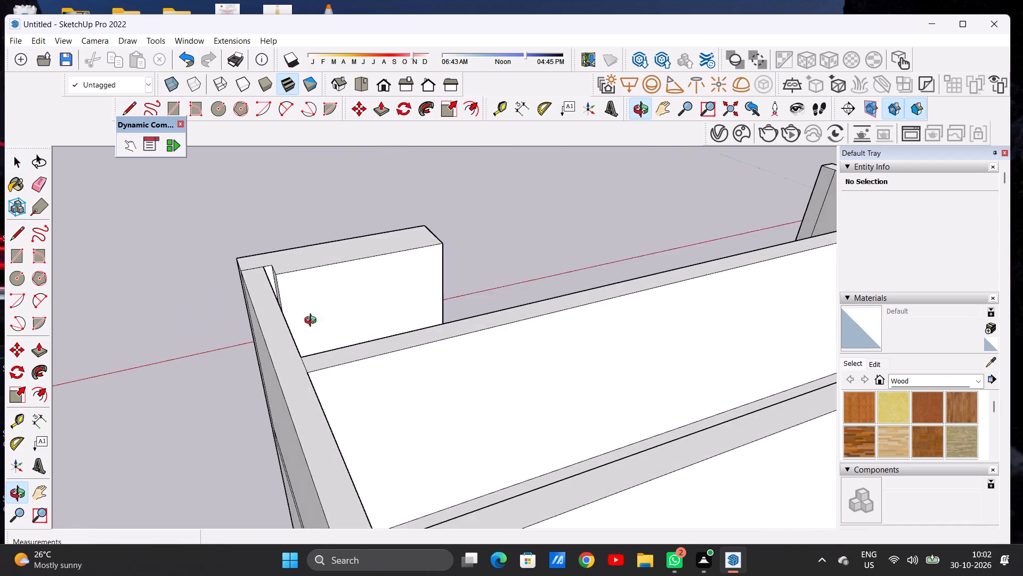
middle_drag(313, 322, 311, 321)
scroll(268, 292, up, 12)
scroll(274, 266, down, 1)
scroll(274, 266, up, 1)
key(p)
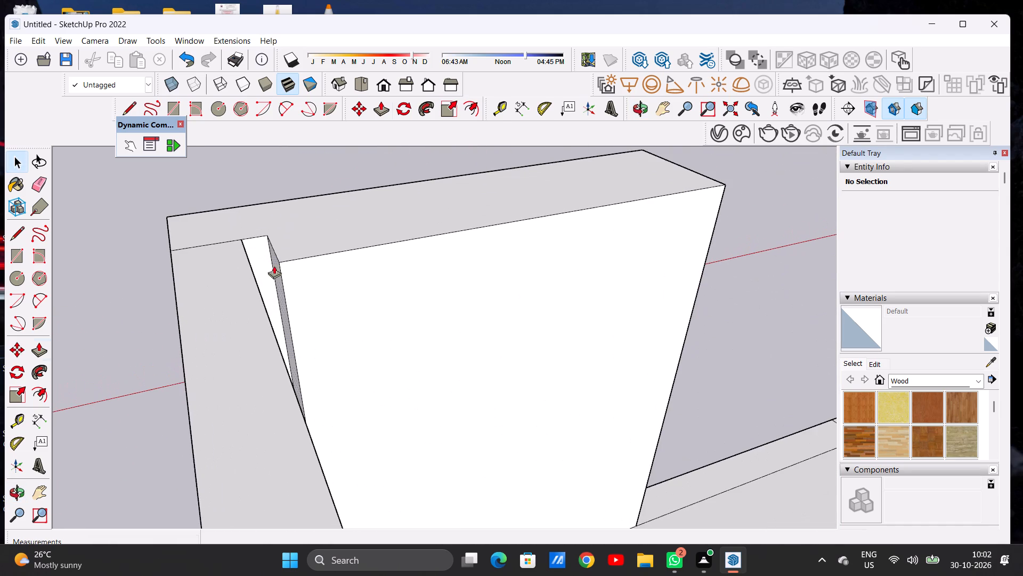
scroll(275, 263, up, 5)
click(275, 263)
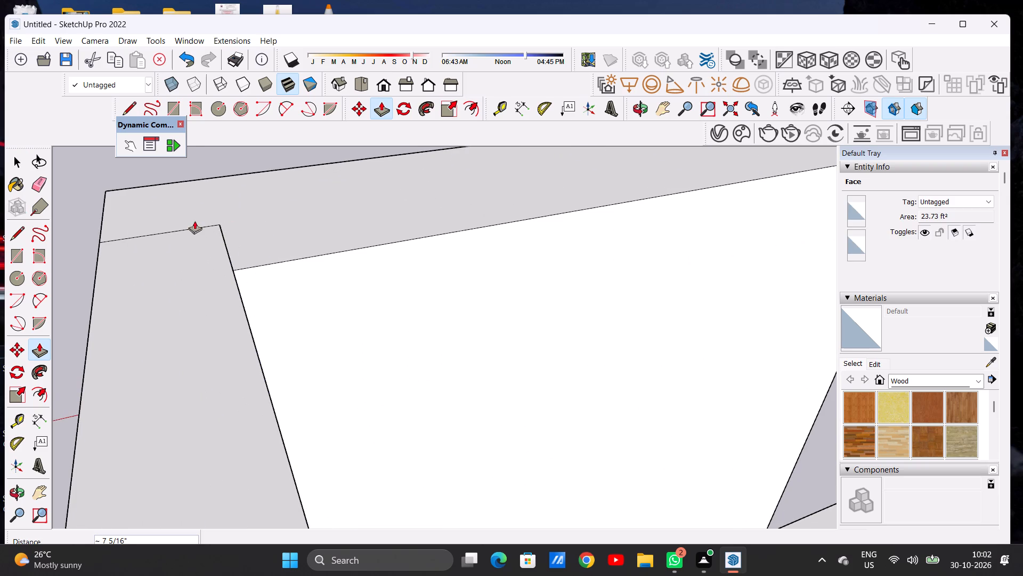
click(222, 222)
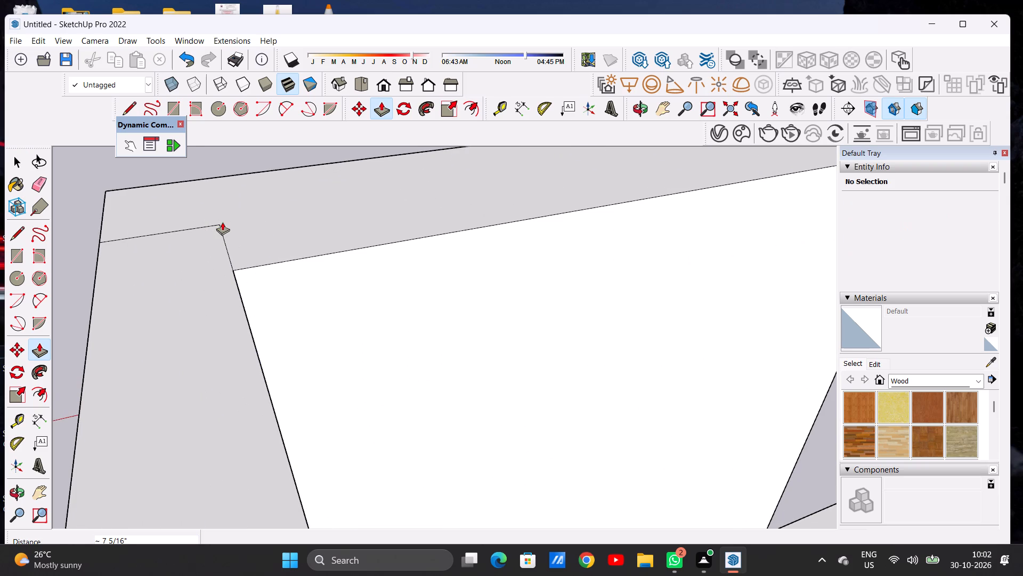
key(space)
Push/Pull the top strip between the porch partition line and the full-height front wall up 15' to the wall's top.
scroll(241, 268, down, 20)
scroll(241, 268, down, 14)
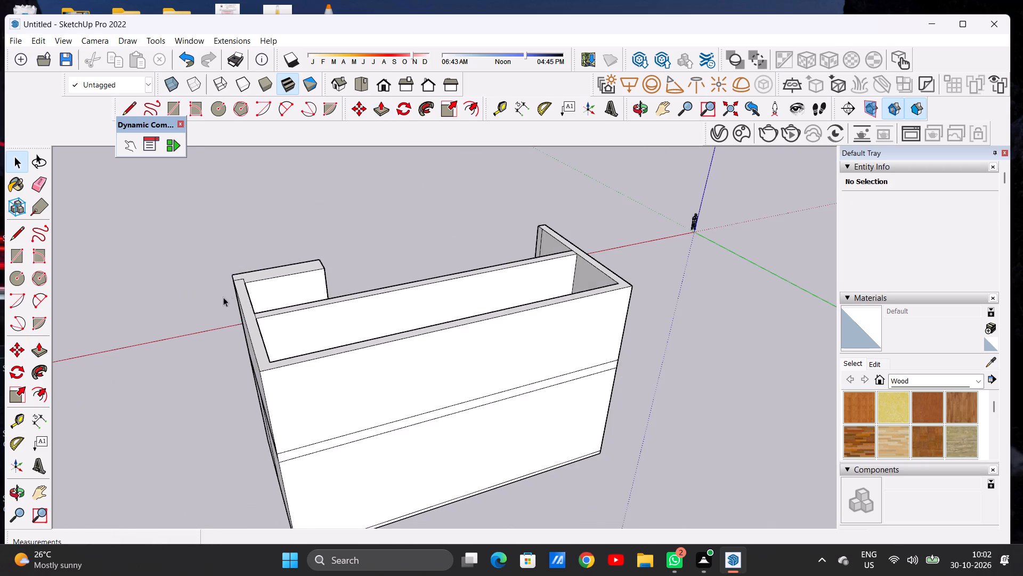
middle_drag(224, 298, 352, 293)
middle_drag(198, 308, 313, 284)
scroll(303, 319, down, 6)
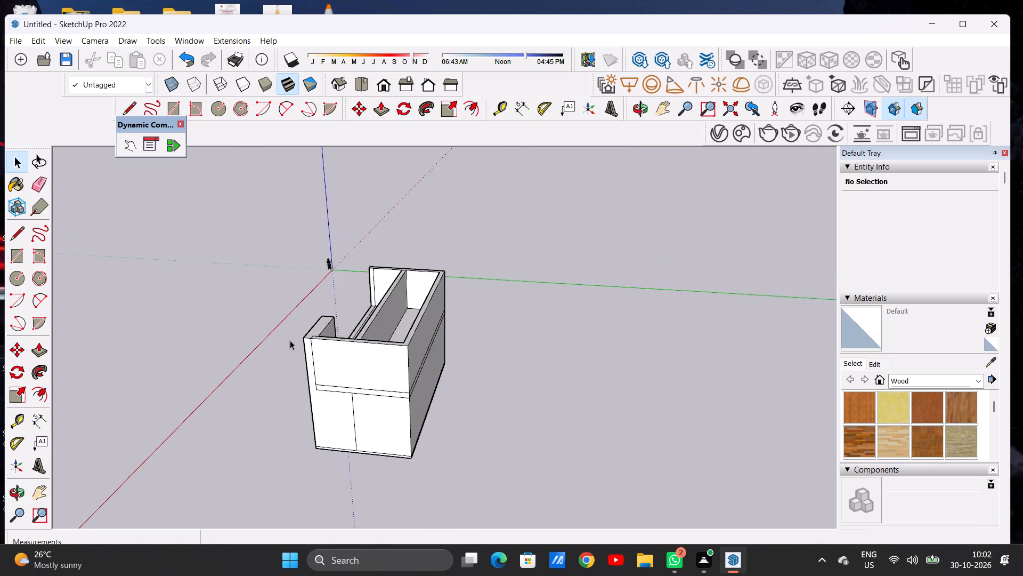
scroll(290, 340, down, 1)
middle_drag(279, 346, 450, 349)
scroll(314, 368, down, 9)
middle_drag(294, 385, 429, 356)
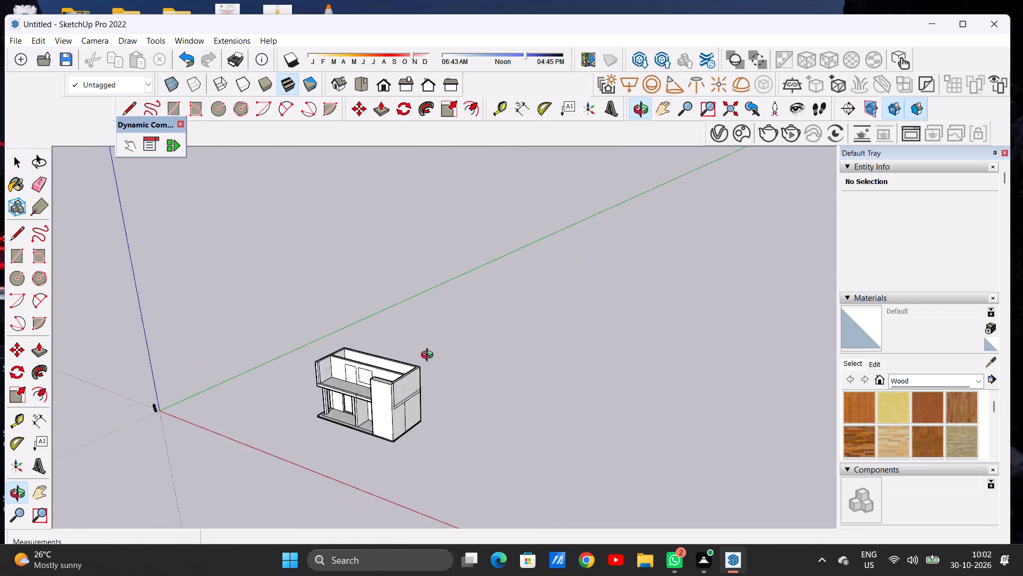
middle_drag(429, 356, 532, 331)
scroll(358, 365, down, 6)
scroll(400, 377, up, 14)
middle_drag(375, 364, 393, 459)
scroll(401, 418, down, 5)
scroll(392, 405, up, 4)
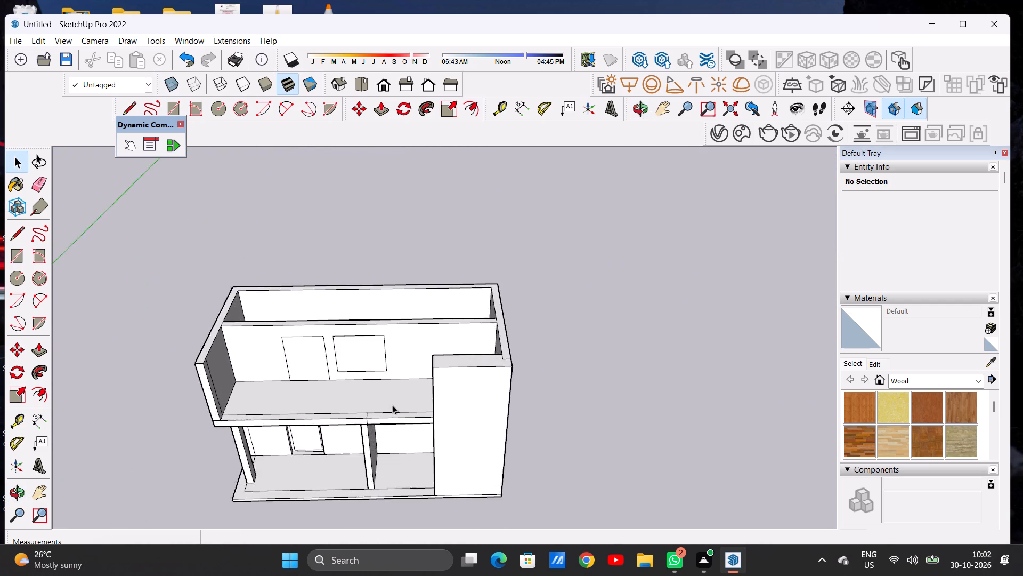
scroll(392, 405, up, 11)
key(p)
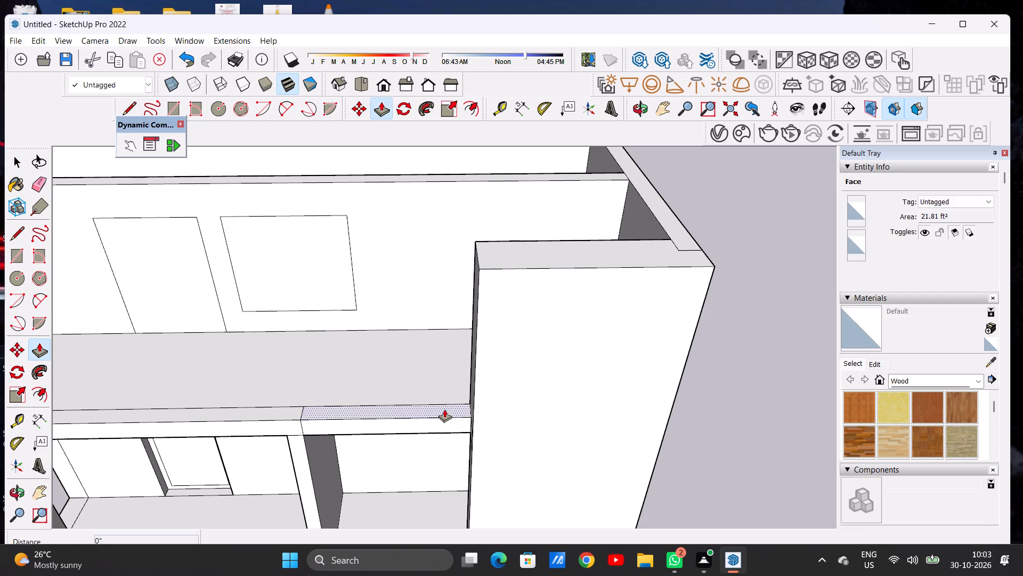
click(444, 409)
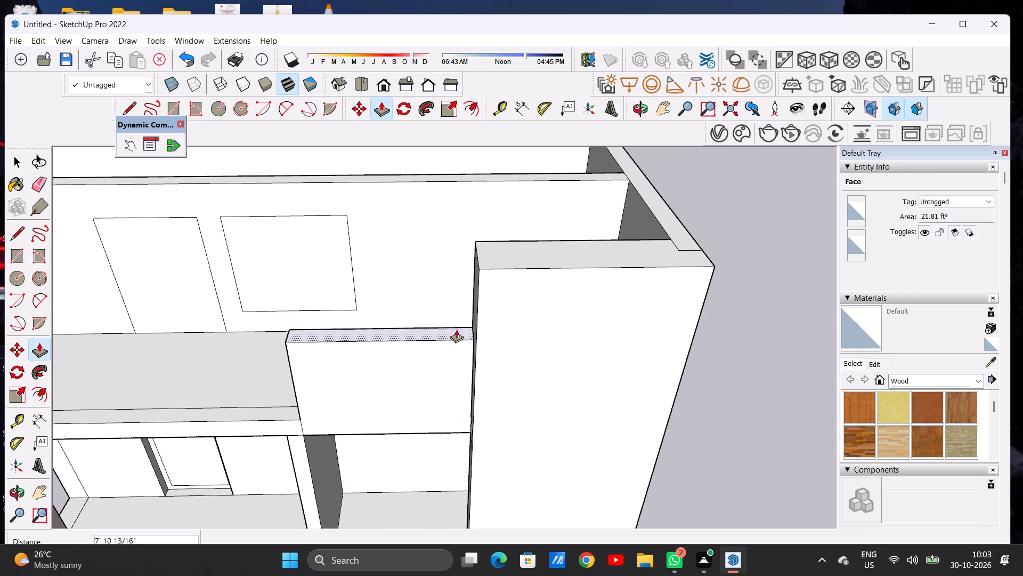
scroll(476, 235, up, 10)
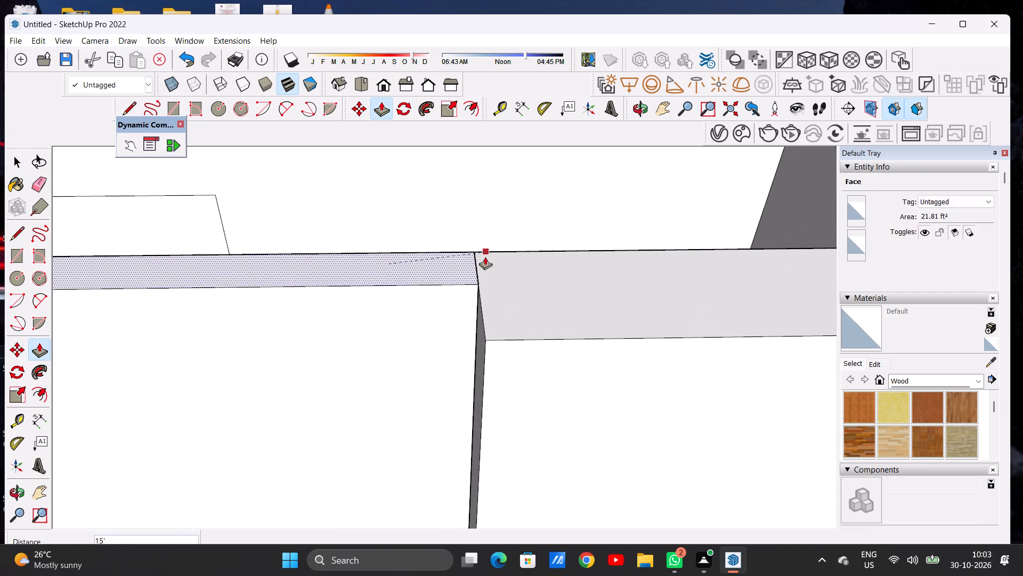
click(481, 254)
key(space)
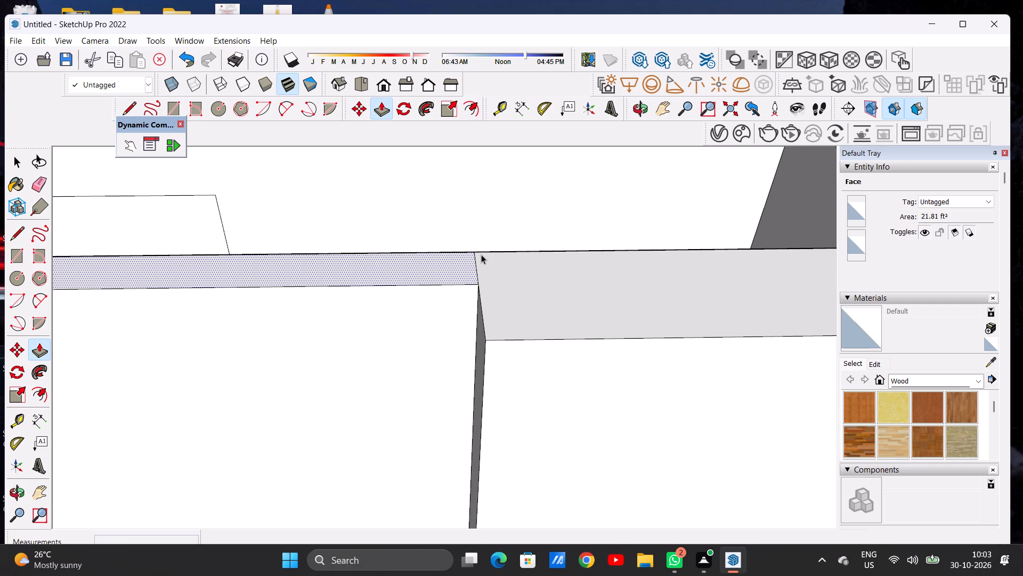
Examine how the raised upper front panel meets the full-height front wall, from the front and from above.
scroll(390, 350, down, 3)
scroll(390, 353, up, 1)
scroll(390, 353, down, 12)
middle_drag(451, 369, 444, 292)
scroll(452, 325, down, 11)
middle_drag(461, 373, 456, 305)
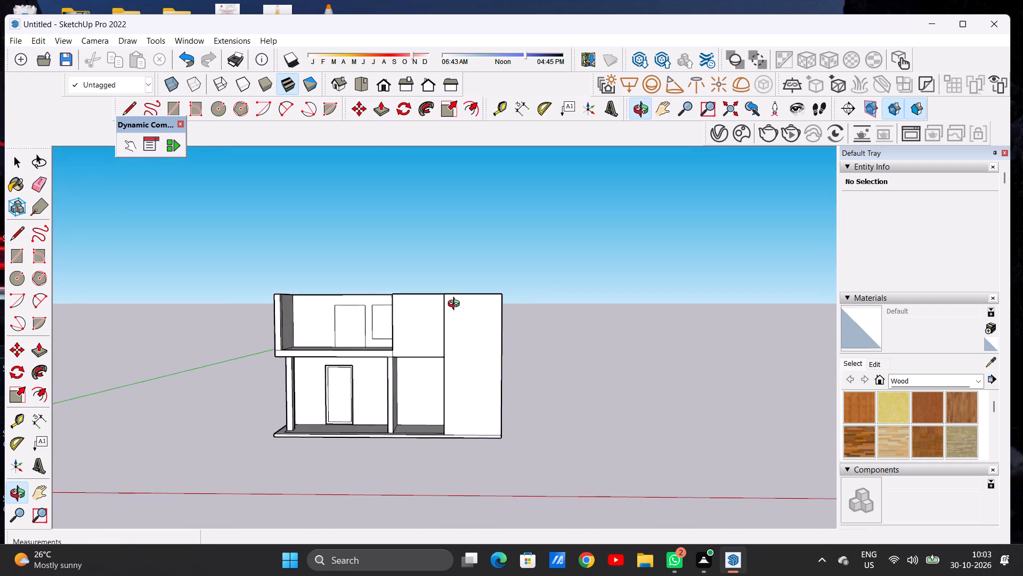
middle_drag(456, 305, 452, 309)
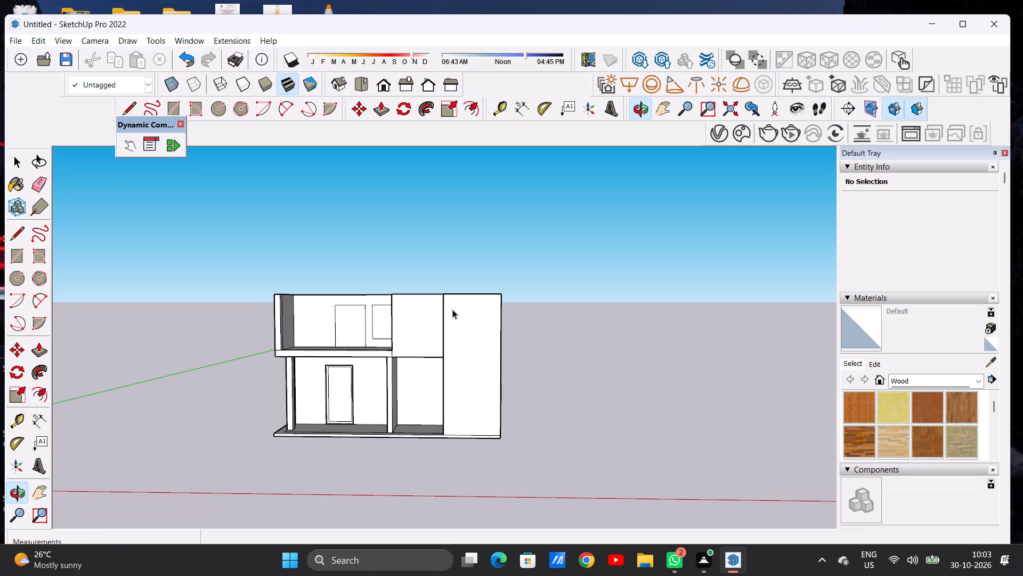
scroll(452, 309, down, 7)
middle_drag(418, 326, 567, 418)
scroll(453, 297, up, 2)
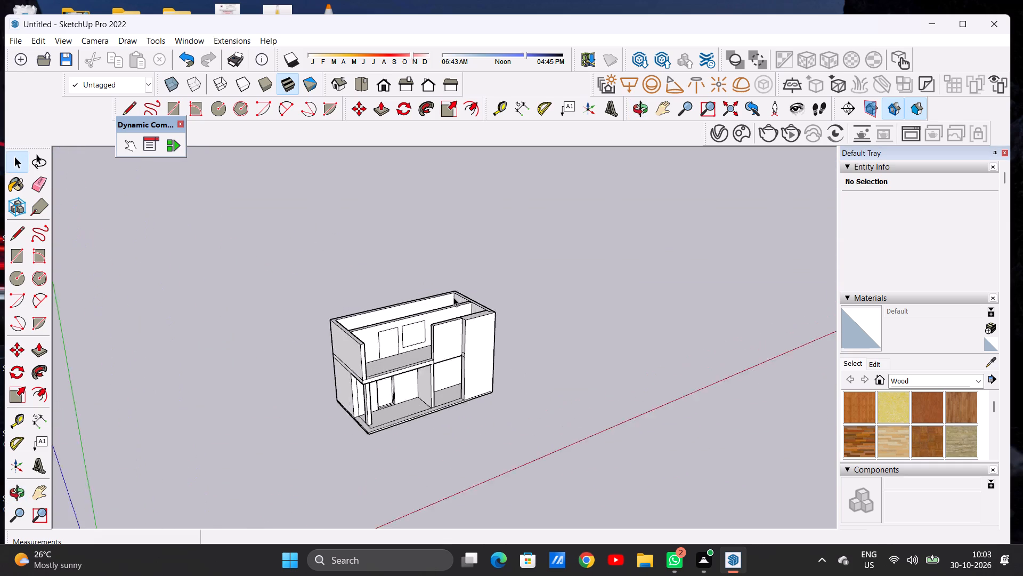
scroll(453, 297, up, 5)
scroll(456, 307, down, 1)
scroll(470, 338, up, 3)
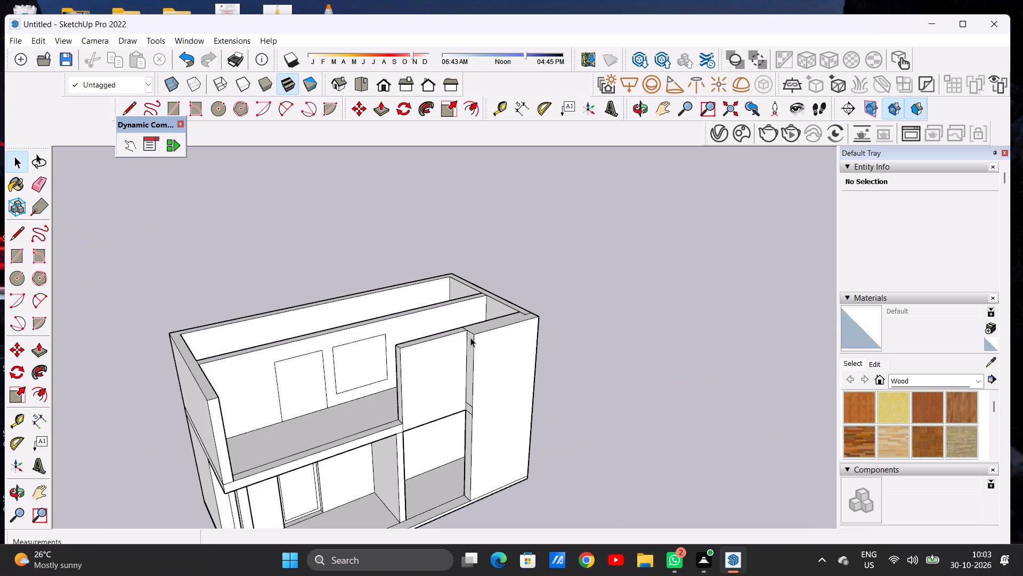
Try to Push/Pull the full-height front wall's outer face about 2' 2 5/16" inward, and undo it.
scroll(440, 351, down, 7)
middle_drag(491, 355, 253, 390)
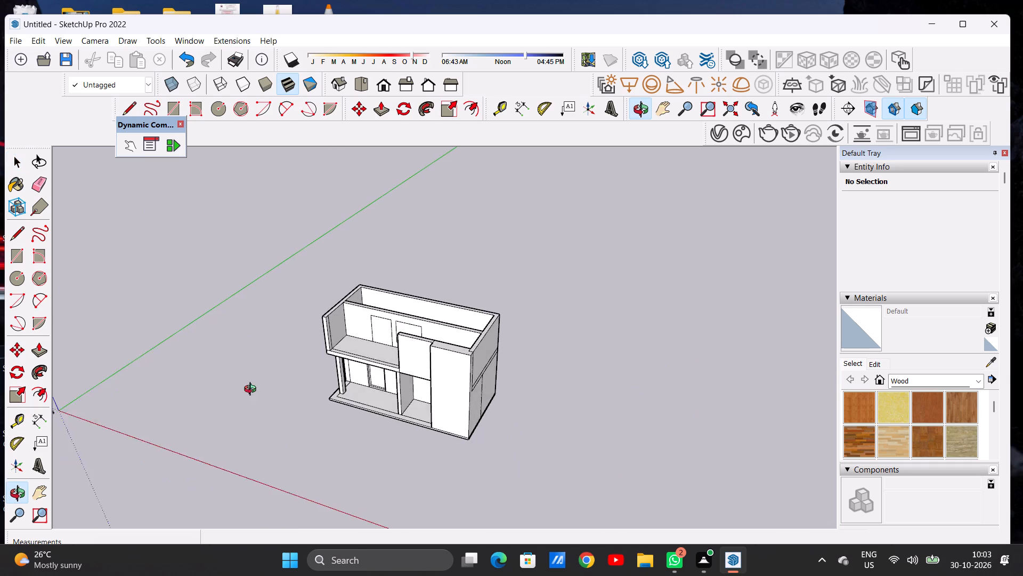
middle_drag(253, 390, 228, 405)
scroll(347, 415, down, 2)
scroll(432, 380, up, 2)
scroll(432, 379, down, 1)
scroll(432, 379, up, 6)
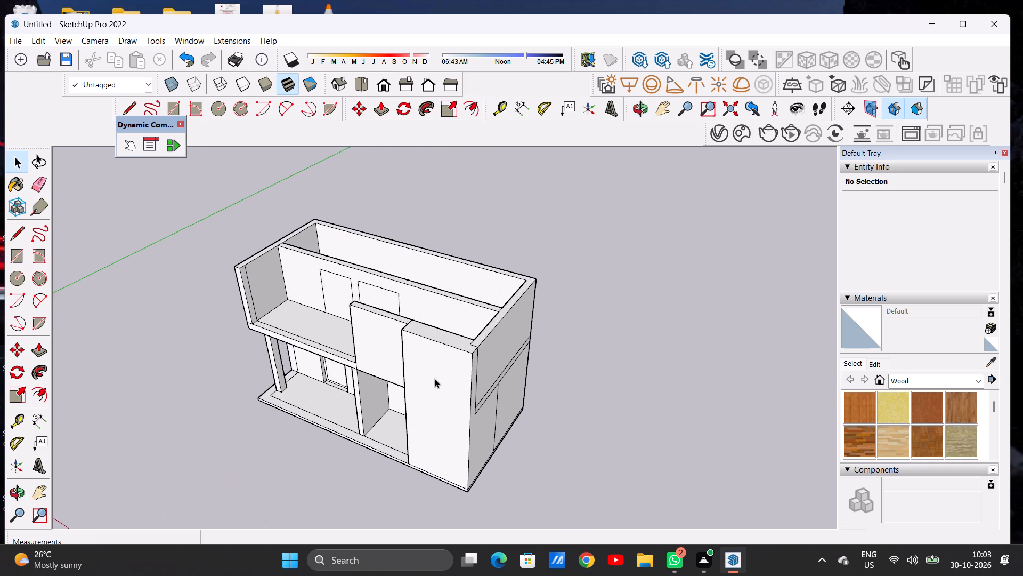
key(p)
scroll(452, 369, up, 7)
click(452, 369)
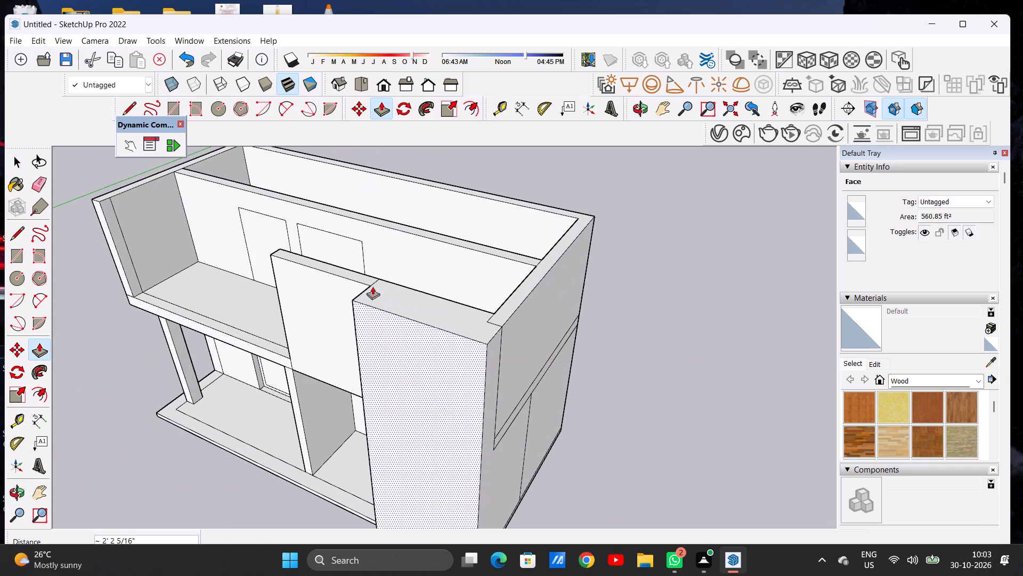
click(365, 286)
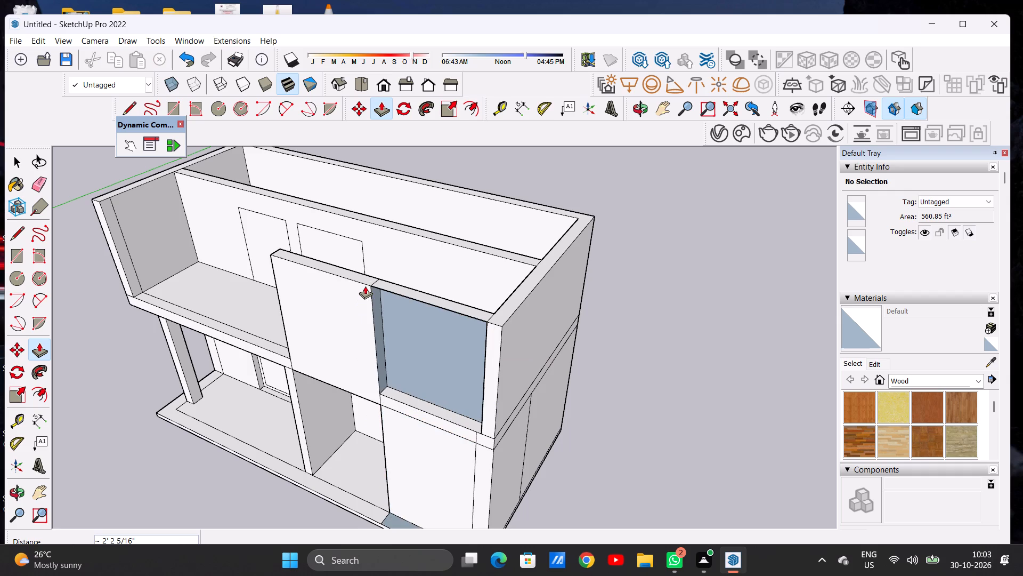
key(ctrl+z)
Push/Pull the full-height front wall's outer face about 11 13/16" inward from the slab edge.
scroll(442, 367, down, 2)
scroll(442, 370, up, 2)
scroll(442, 370, down, 6)
scroll(442, 370, up, 1)
scroll(442, 370, down, 7)
middle_drag(438, 430, 442, 381)
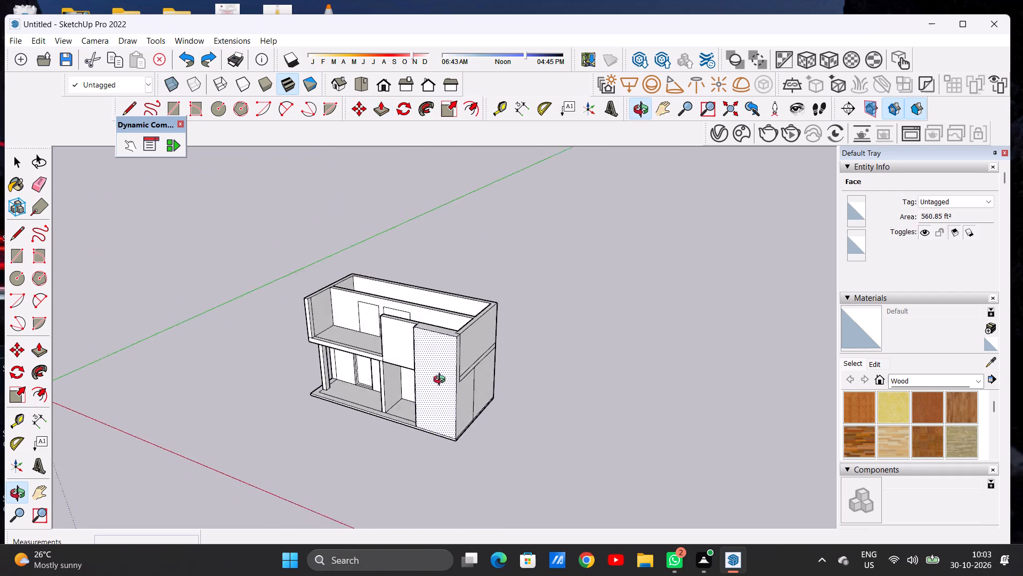
middle_drag(442, 381, 385, 382)
scroll(413, 403, up, 5)
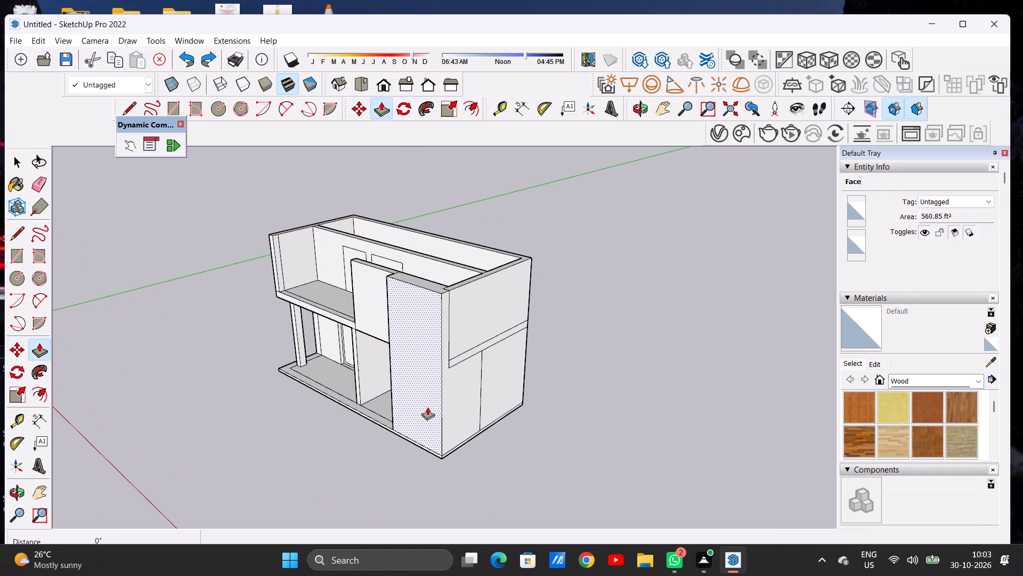
click(427, 407)
scroll(425, 402, up, 3)
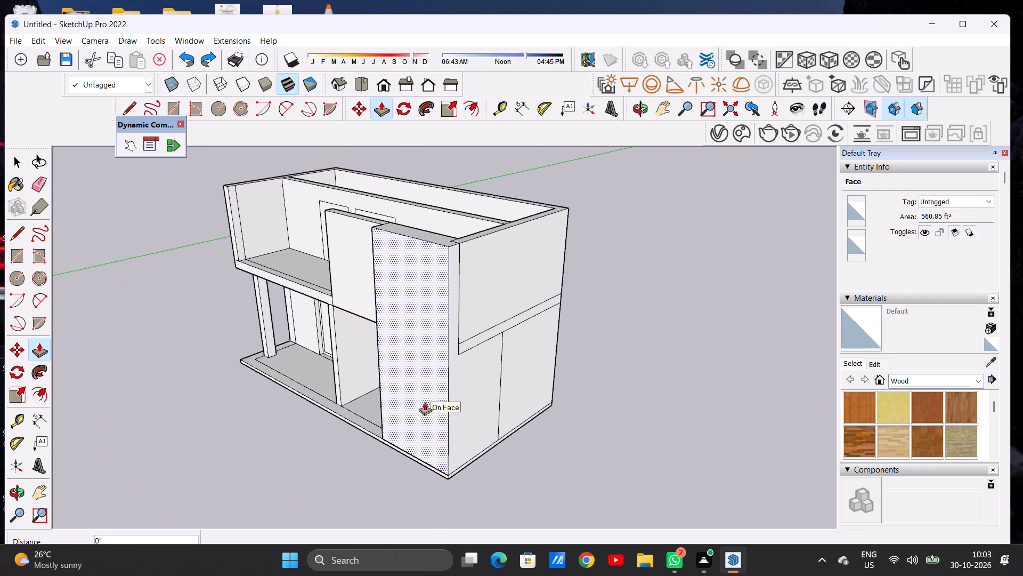
scroll(425, 402, up, 4)
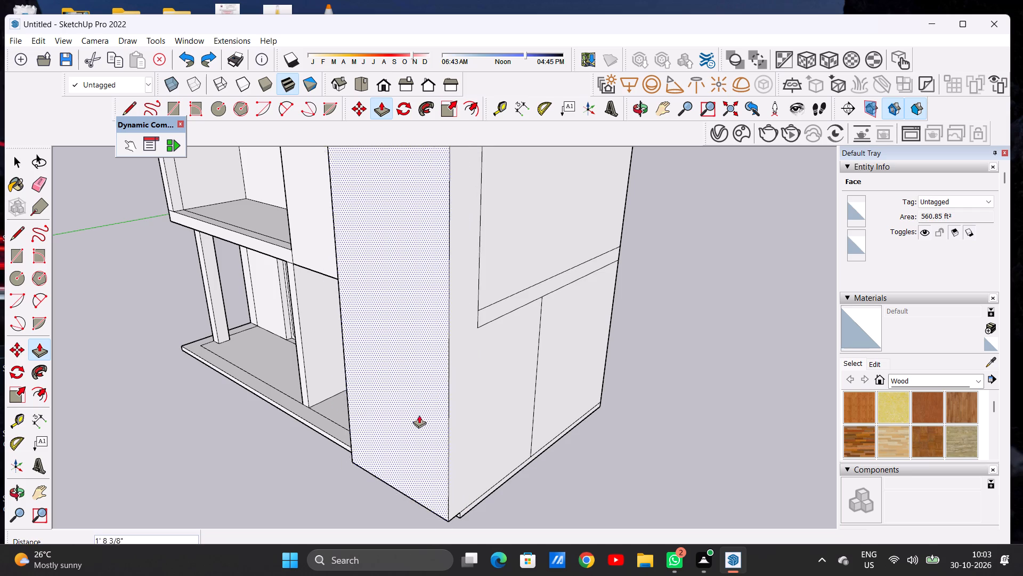
click(432, 400)
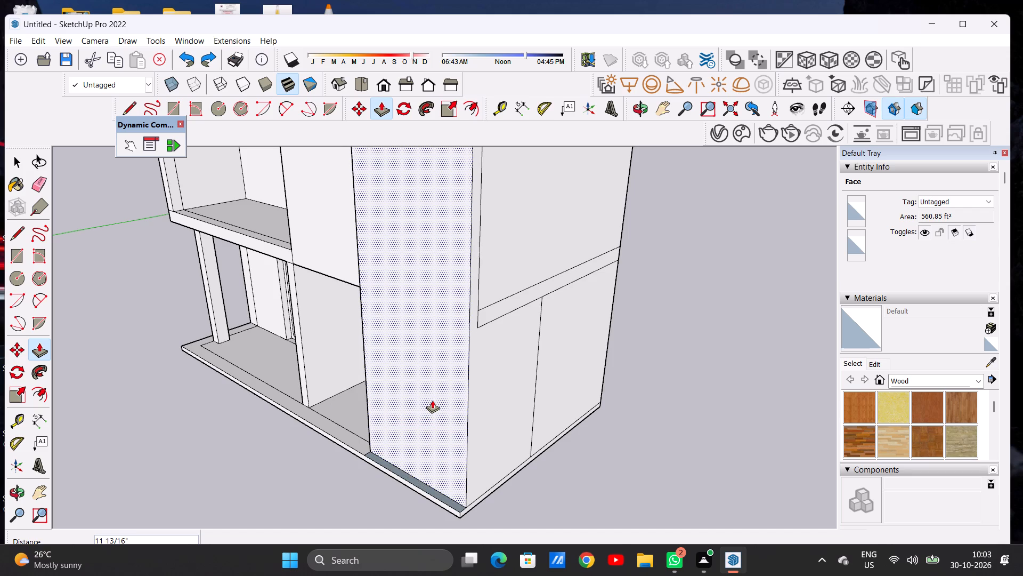
key(space)
Examine the front facade around the full-height wall and the adjoining upper panel from several angles.
scroll(411, 439, down, 10)
middle_drag(374, 429, 519, 382)
scroll(386, 407, down, 6)
middle_drag(420, 421, 443, 386)
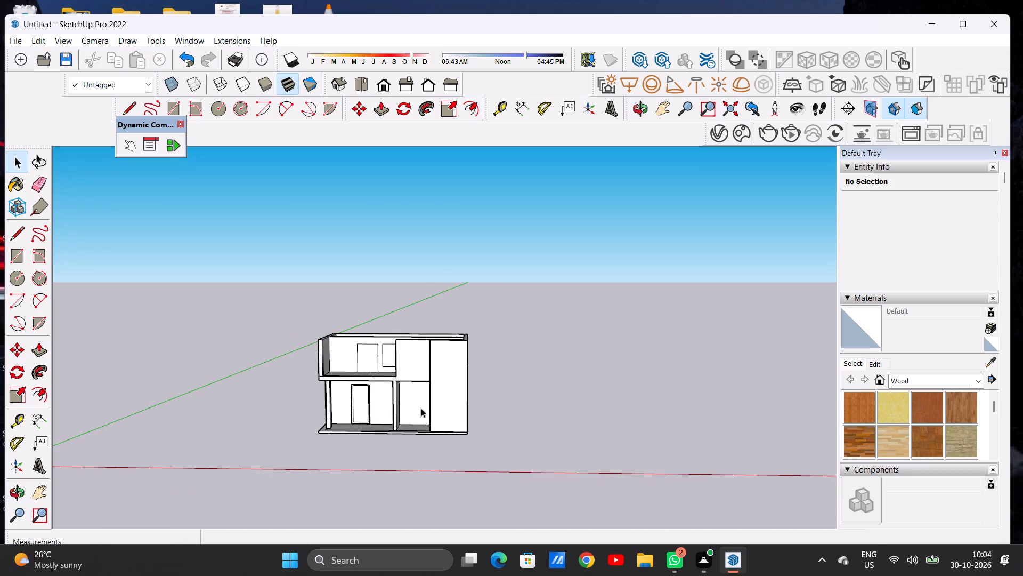
scroll(419, 427, down, 4)
scroll(456, 342, up, 7)
scroll(427, 396, up, 7)
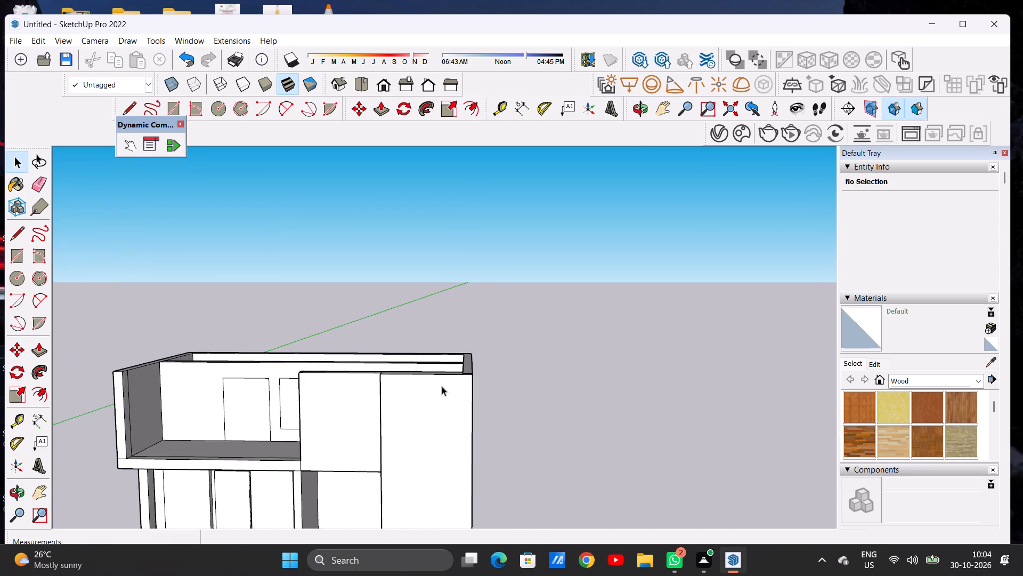
middle_drag(442, 386, 549, 450)
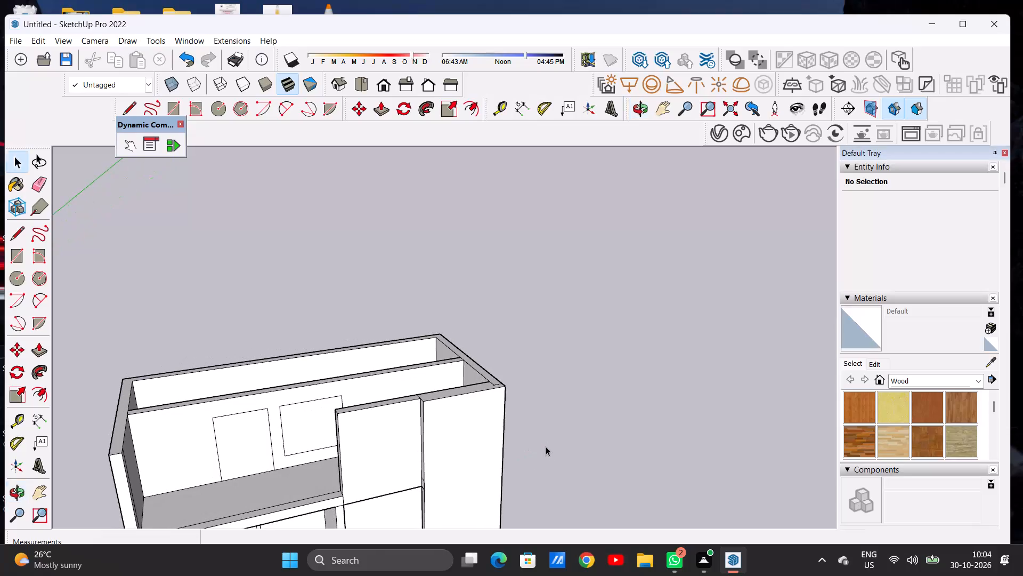
scroll(406, 407, down, 9)
middle_drag(408, 446, 537, 401)
scroll(445, 467, up, 5)
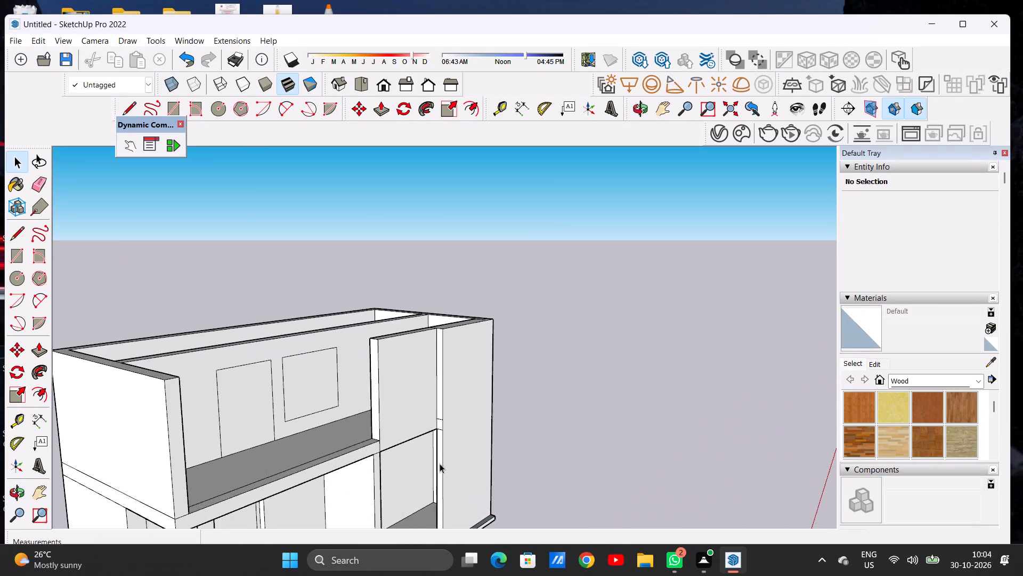
Examine the front facade from several angles, focusing on the depth between the raised upper panel and the full-height wall.
scroll(440, 463, up, 8)
middle_drag(482, 437, 295, 441)
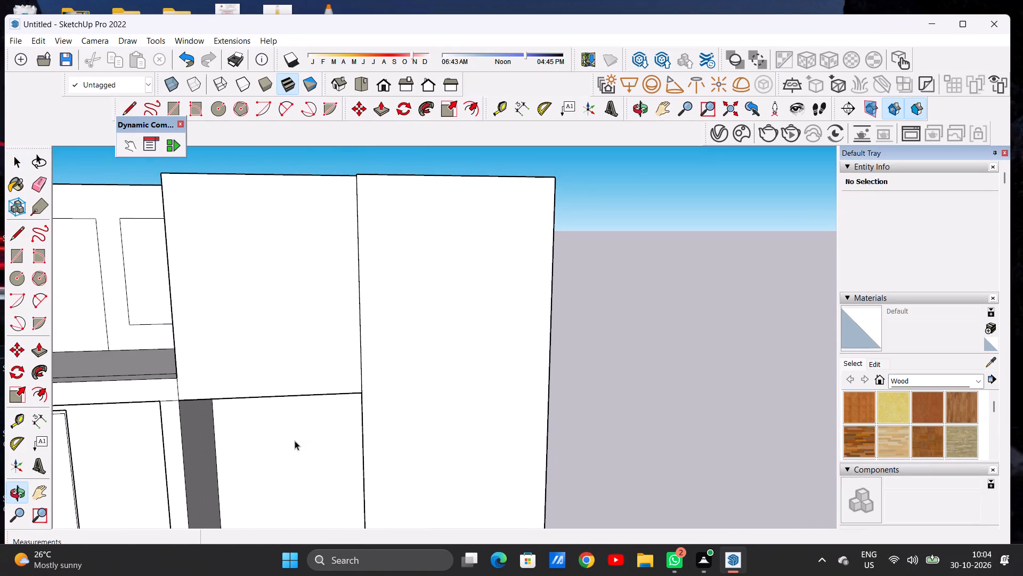
scroll(436, 442, down, 5)
scroll(498, 442, down, 8)
middle_drag(416, 435, 502, 476)
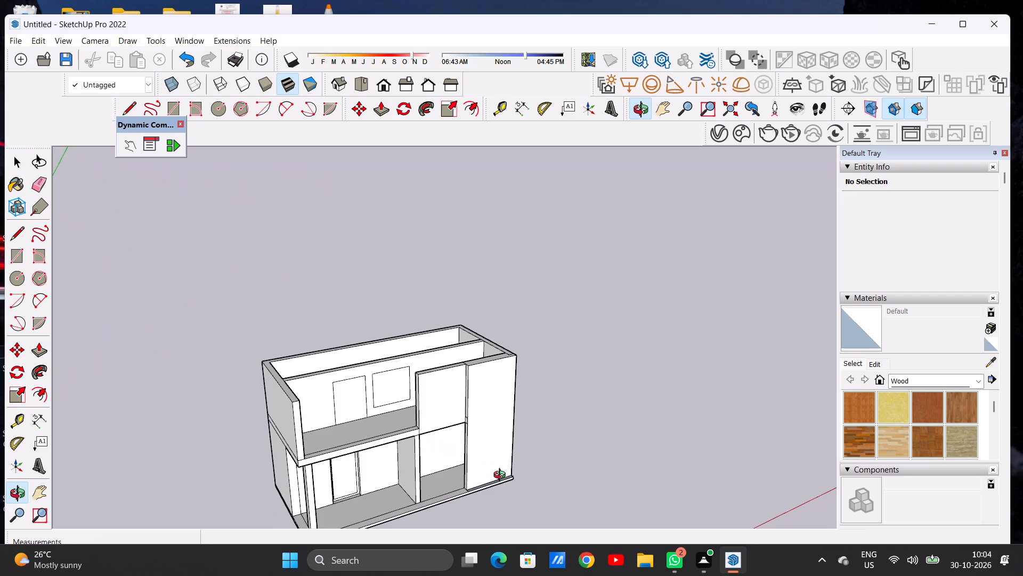
middle_drag(502, 476, 501, 476)
scroll(450, 420, down, 2)
scroll(450, 420, up, 1)
scroll(449, 420, down, 2)
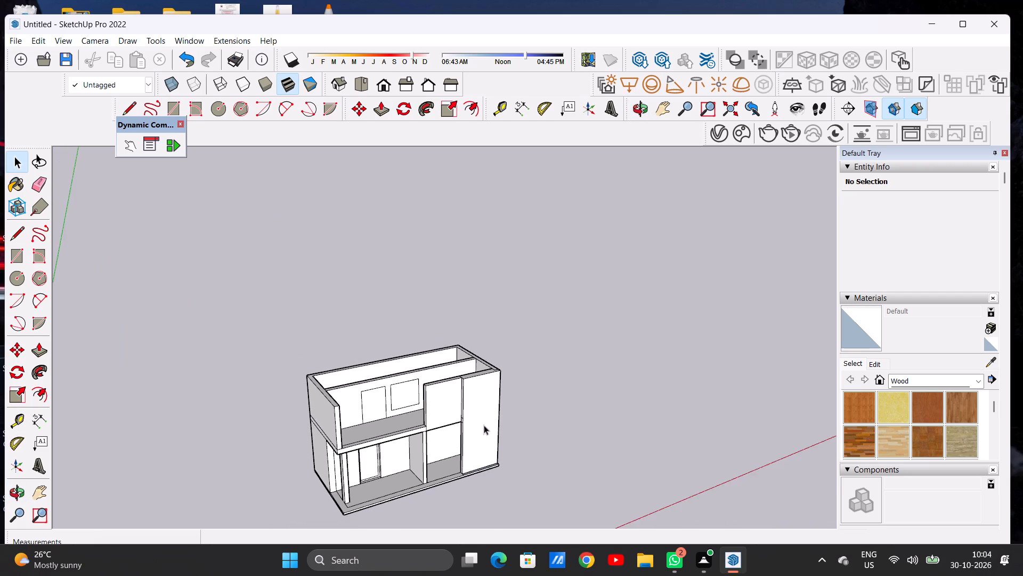
middle_drag(478, 425, 434, 459)
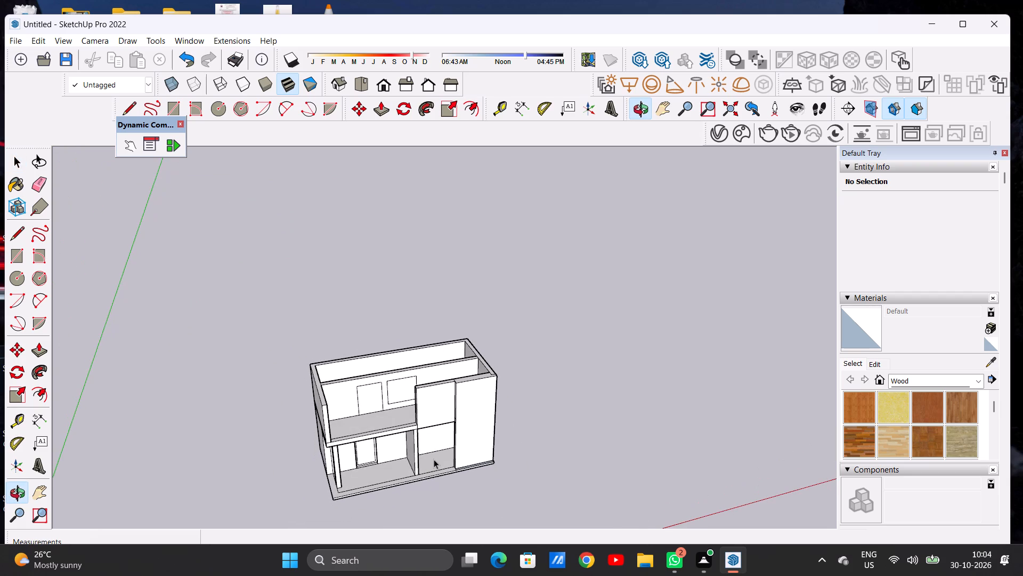
scroll(434, 459, up, 10)
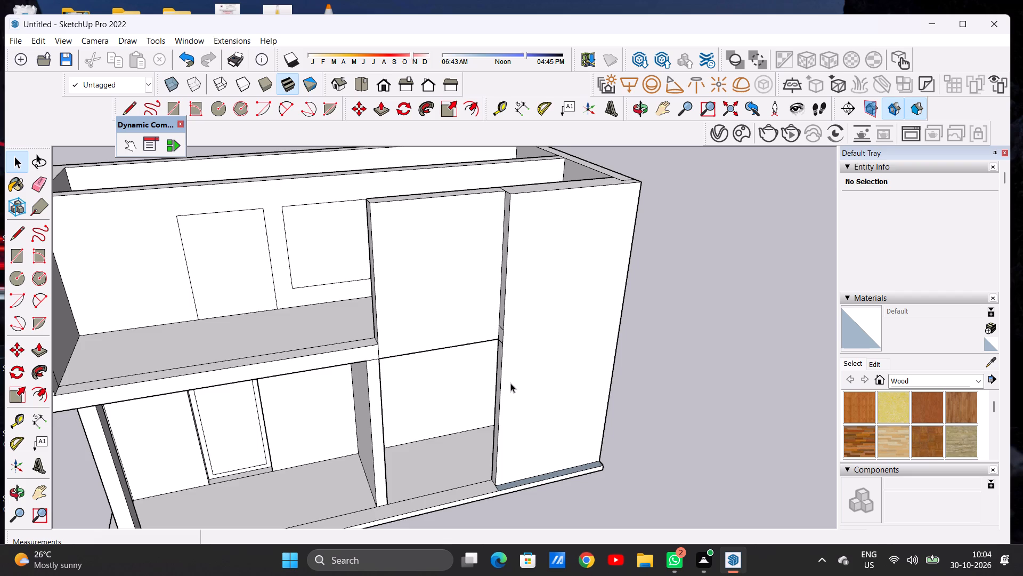
scroll(526, 380, down, 11)
middle_drag(537, 404, 470, 361)
scroll(485, 355, down, 2)
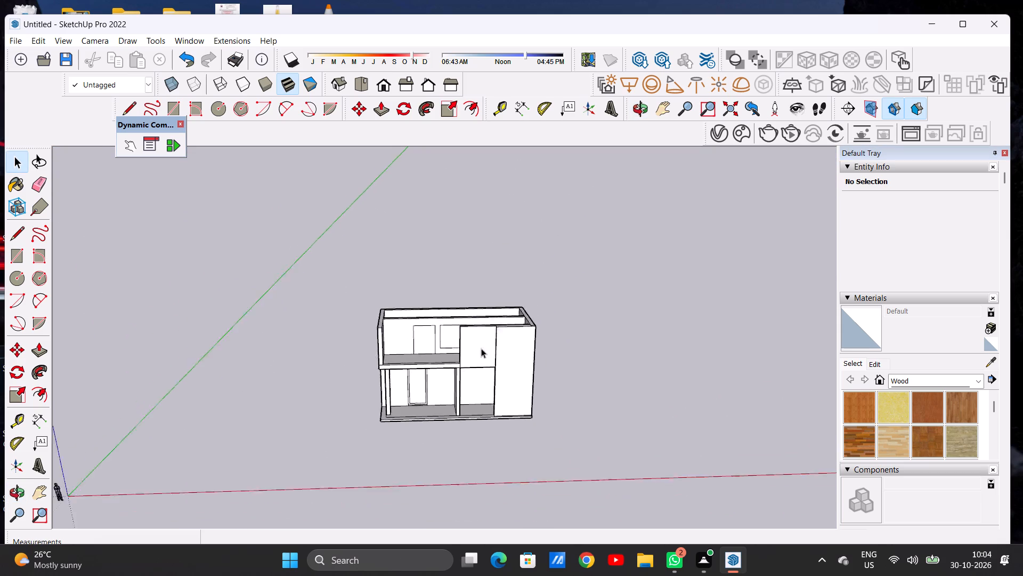
scroll(481, 348, down, 5)
scroll(502, 337, up, 8)
scroll(491, 332, down, 1)
scroll(493, 330, up, 6)
middle_drag(477, 338, 567, 404)
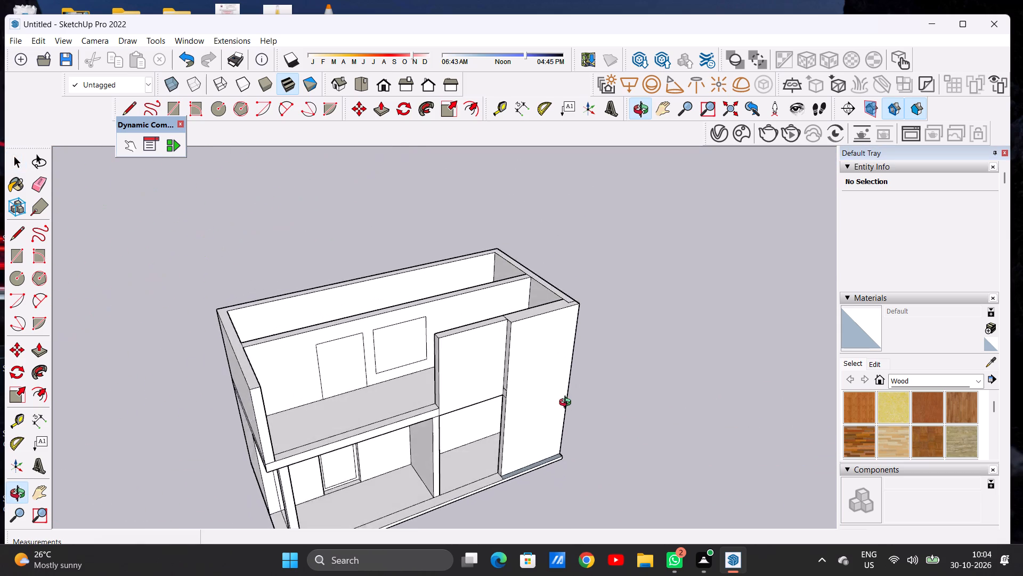
middle_drag(567, 404, 559, 406)
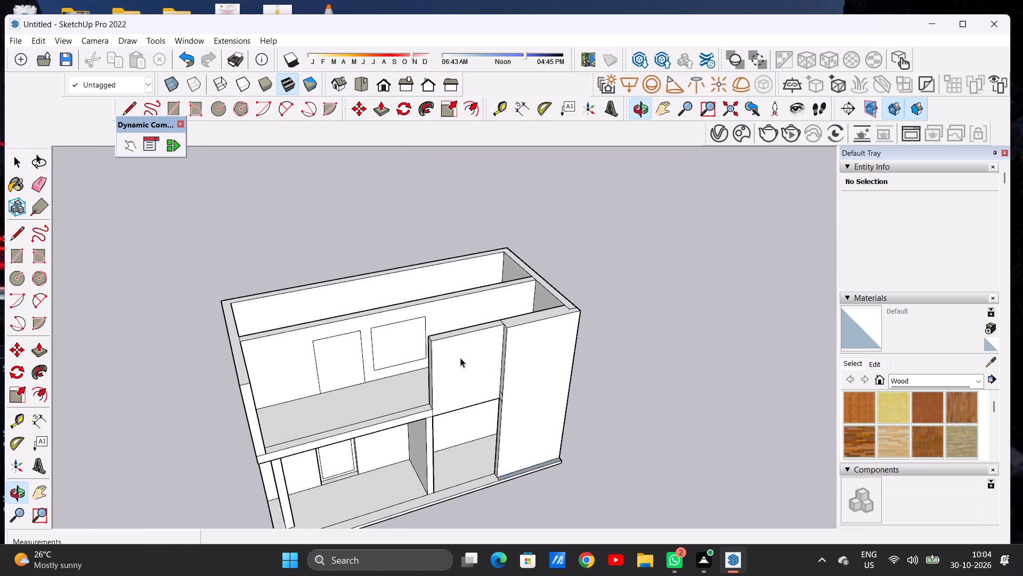
scroll(484, 331, down, 6)
middle_drag(528, 390, 472, 331)
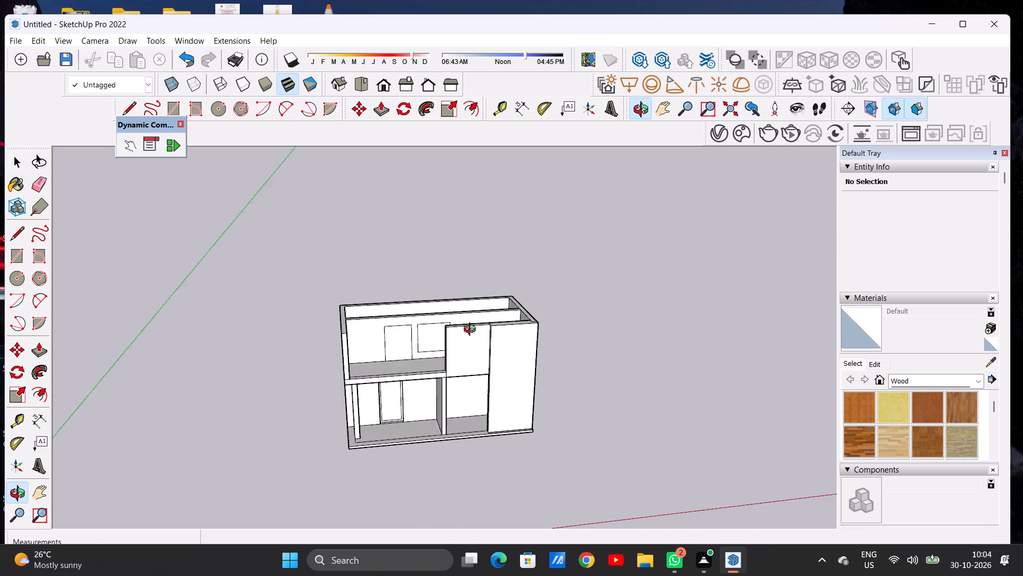
middle_drag(472, 331, 456, 311)
scroll(489, 344, down, 5)
middle_drag(550, 406, 361, 430)
scroll(494, 422, up, 2)
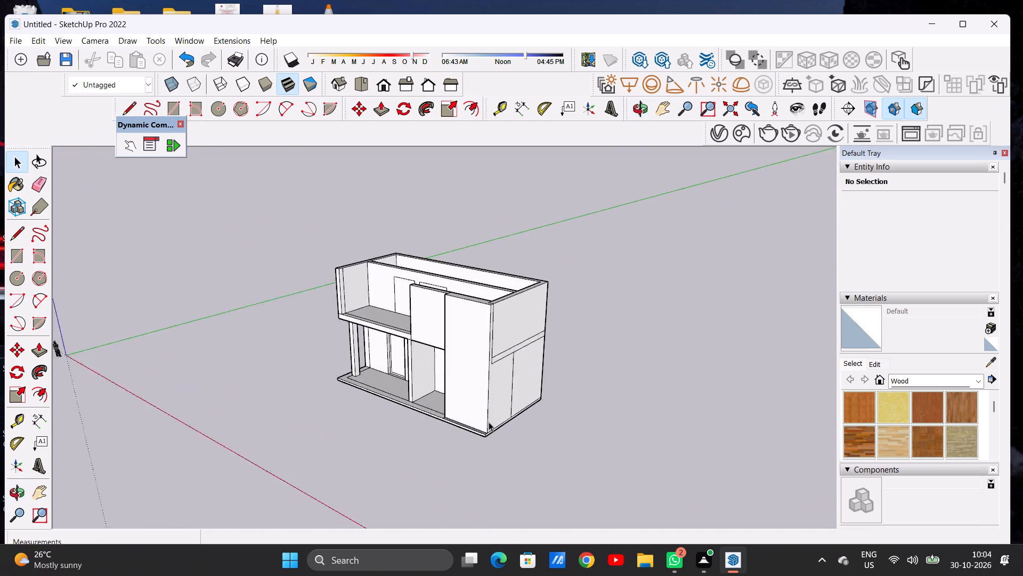
scroll(489, 422, up, 7)
scroll(481, 434, down, 2)
scroll(481, 434, up, 5)
scroll(472, 433, down, 1)
scroll(468, 431, up, 3)
middle_drag(466, 389, 453, 457)
scroll(457, 452, down, 5)
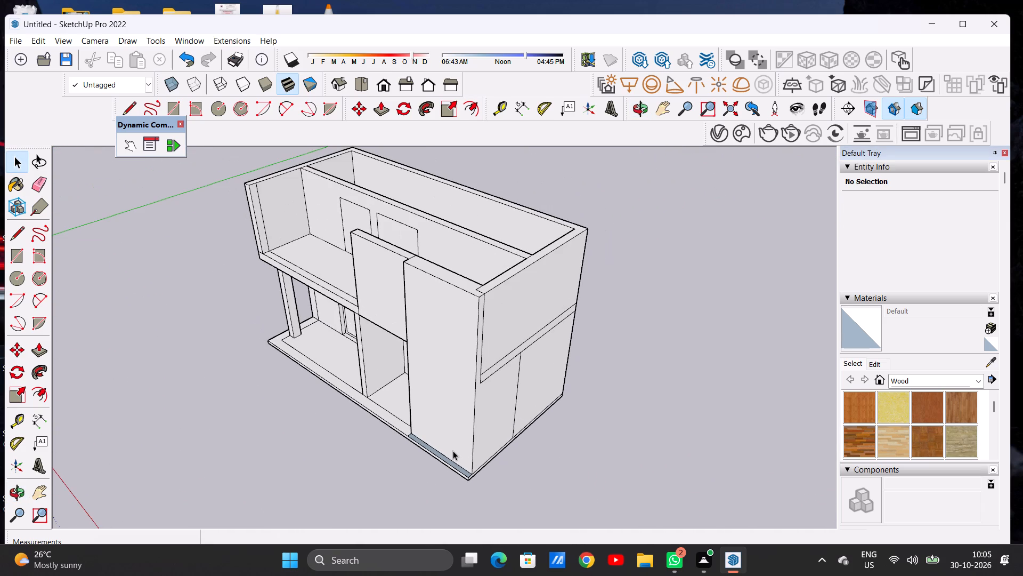
middle_drag(414, 427, 531, 405)
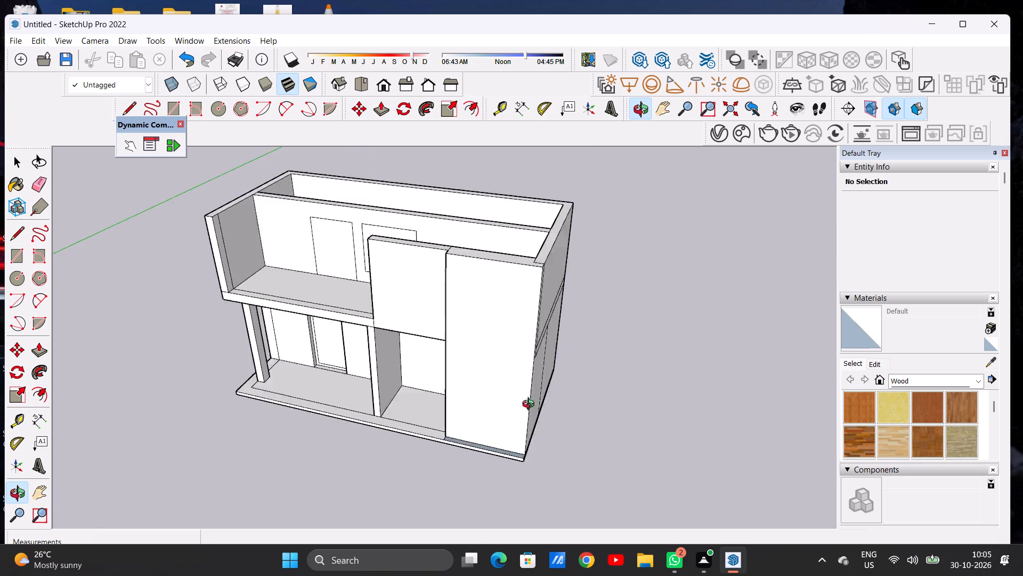
middle_drag(531, 405, 551, 398)
scroll(464, 414, down, 9)
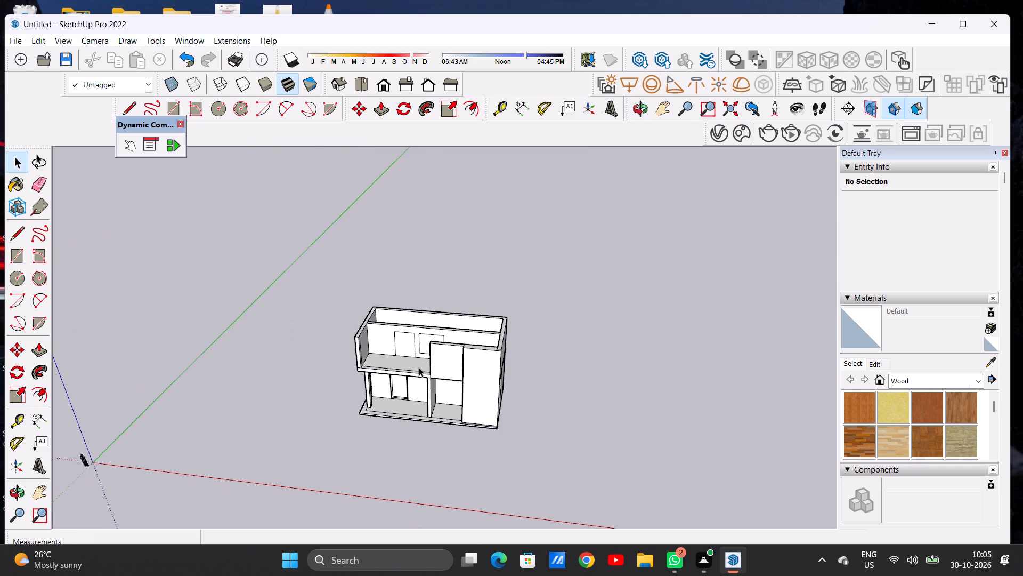
Push/Pull the raised upper front panel's outer face about 1' 2 1/2" outward, flush with the full-height front wall.
middle_drag(473, 364, 658, 317)
scroll(490, 343, up, 15)
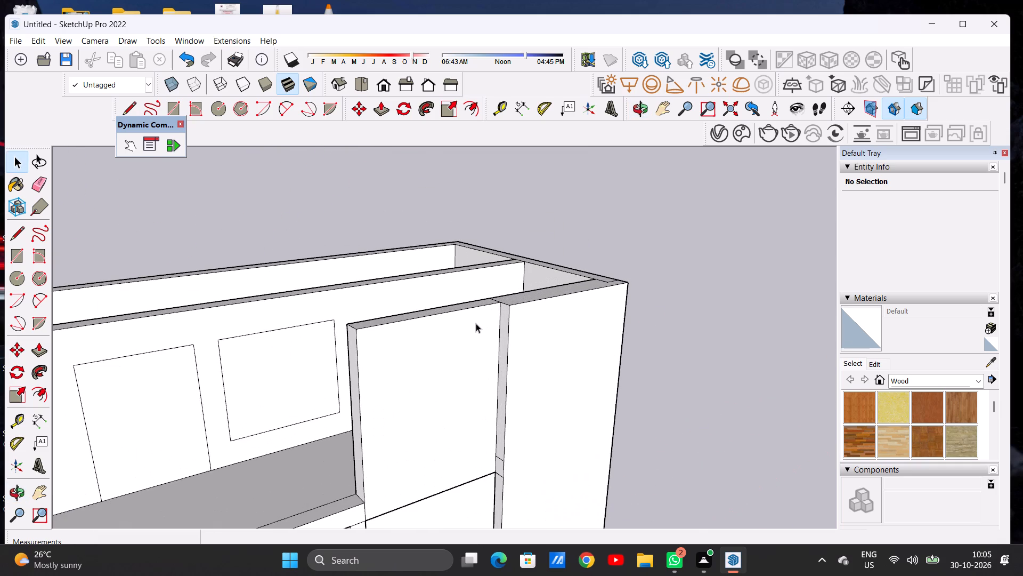
key(p)
scroll(464, 324, down, 4)
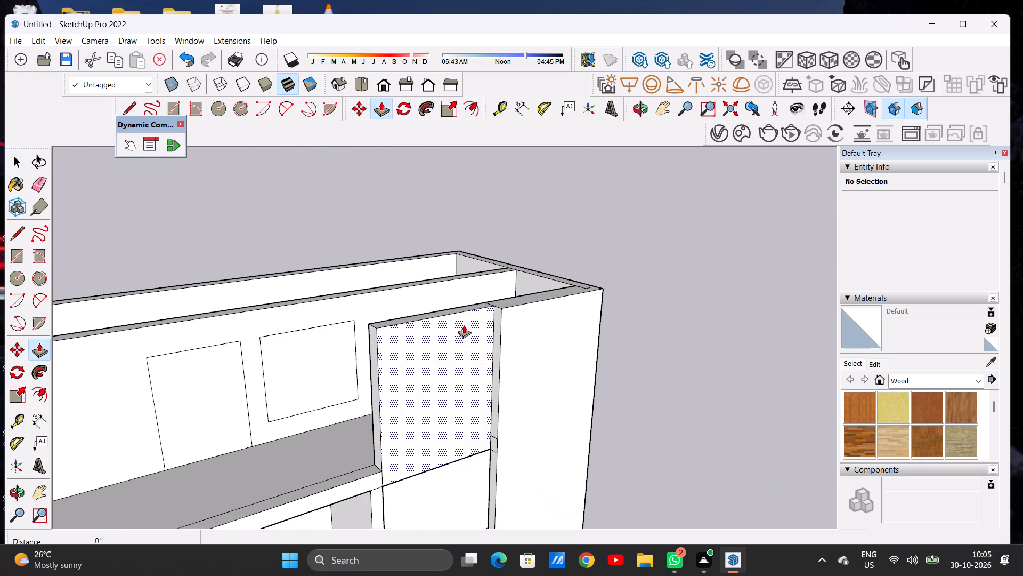
middle_drag(472, 349, 488, 420)
scroll(483, 332, up, 10)
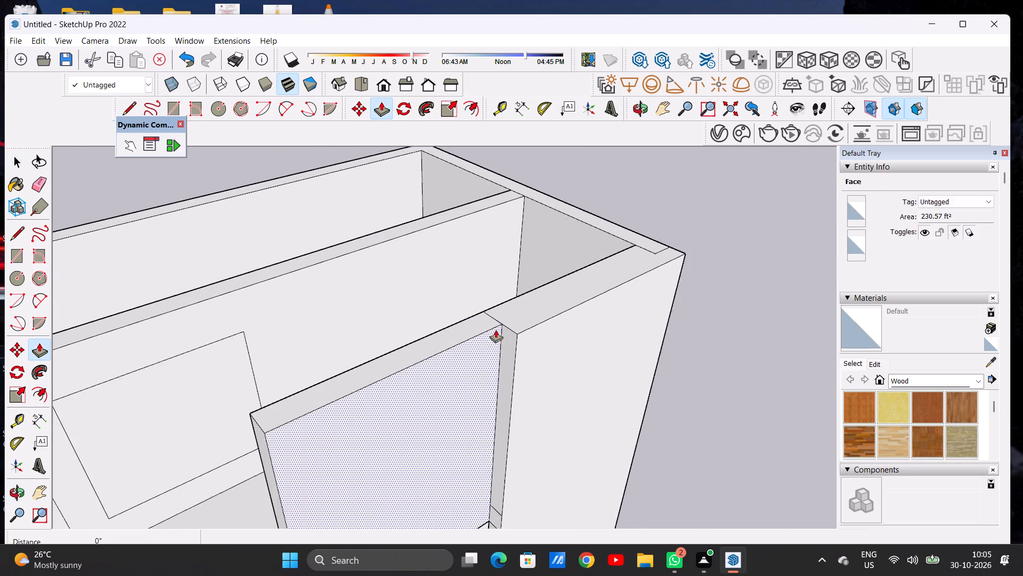
click(496, 330)
click(523, 334)
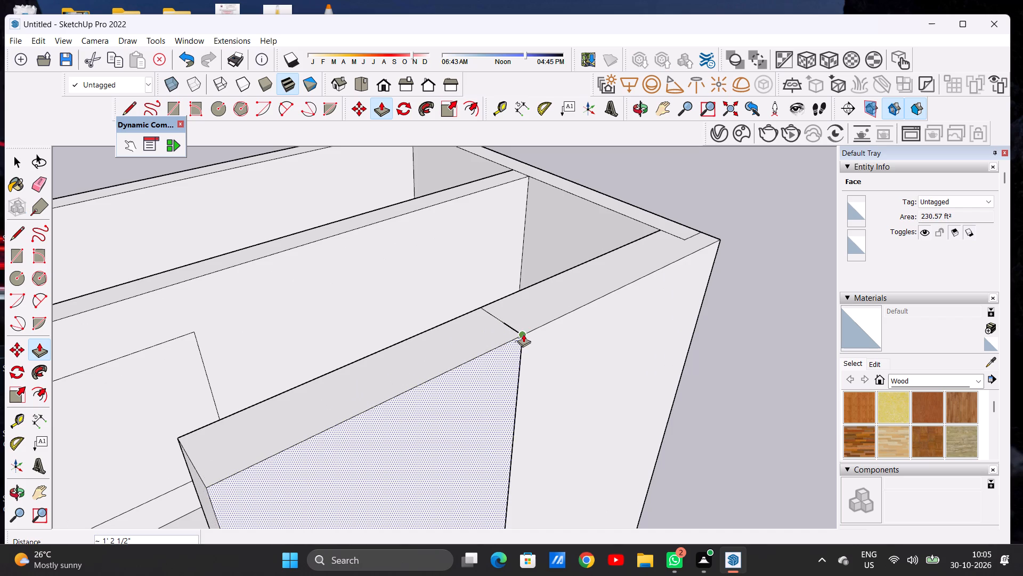
key(space)
Examine the whole front facade with the flush upper panel and the upper partition outlines, from the front and above.
scroll(494, 304, down, 2)
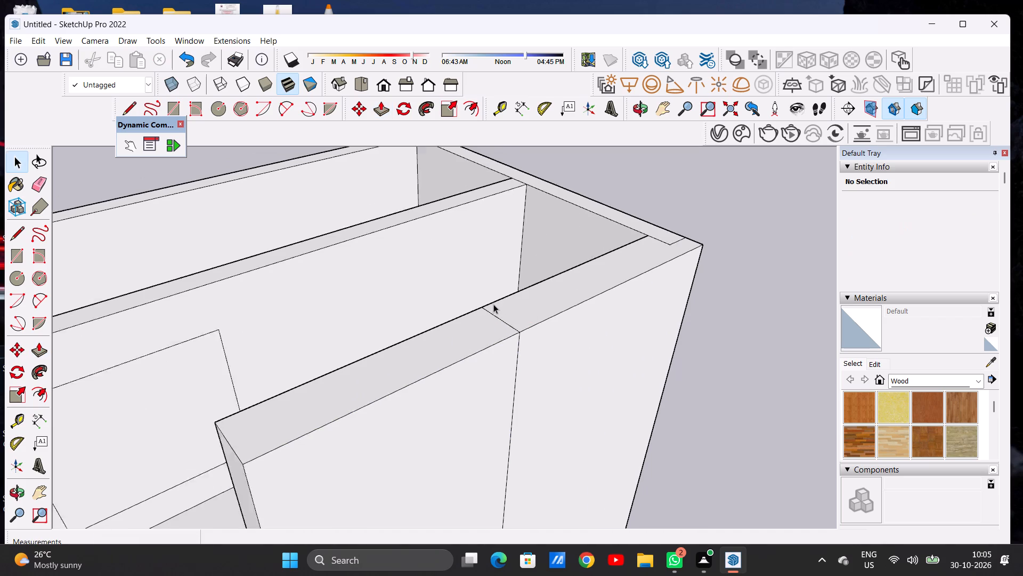
scroll(493, 304, down, 7)
scroll(471, 291, up, 1)
scroll(471, 289, down, 12)
middle_drag(517, 339, 440, 263)
scroll(421, 308, down, 6)
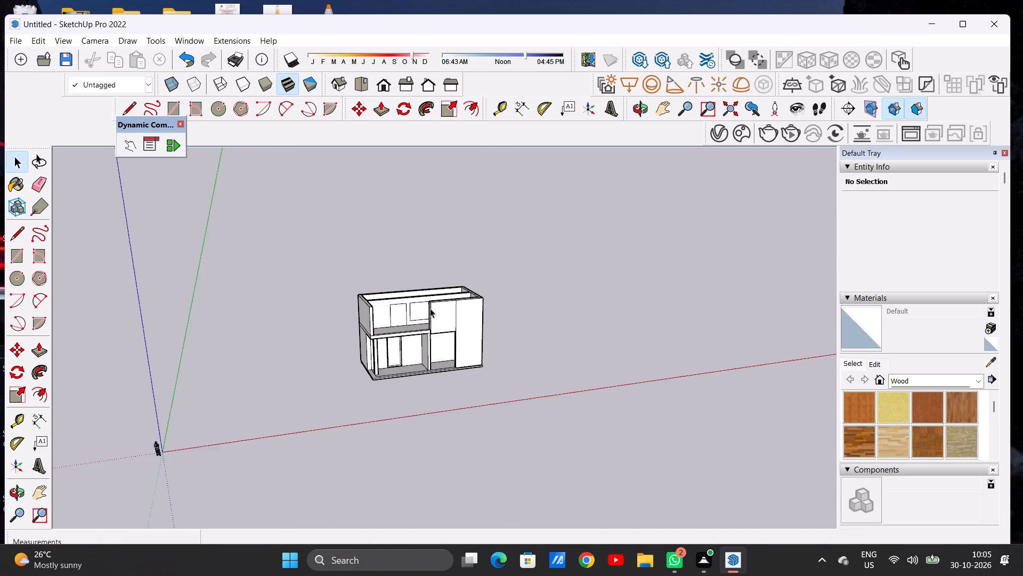
middle_drag(433, 317, 354, 298)
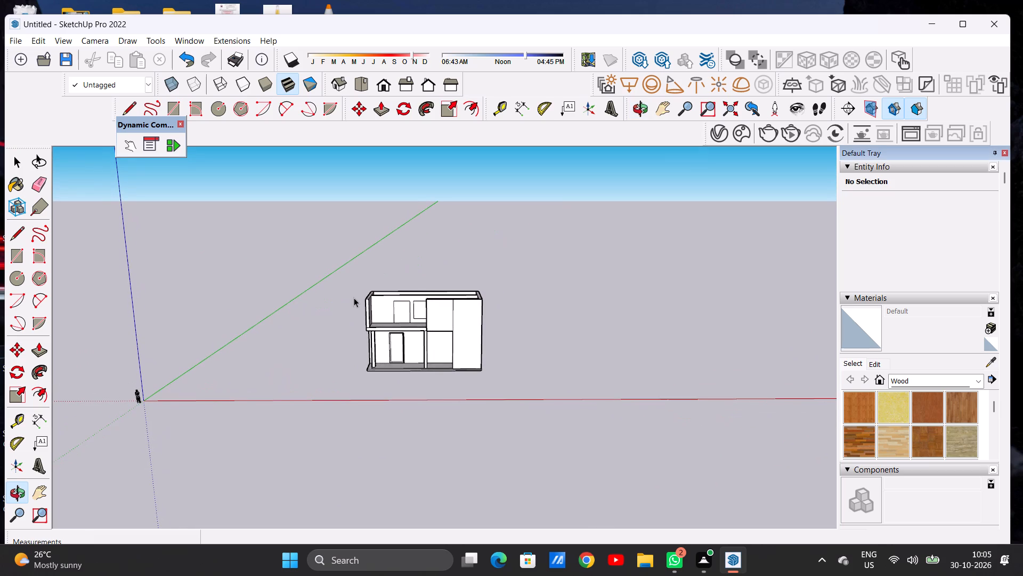
scroll(461, 326, up, 1)
scroll(461, 326, down, 1)
scroll(461, 326, up, 12)
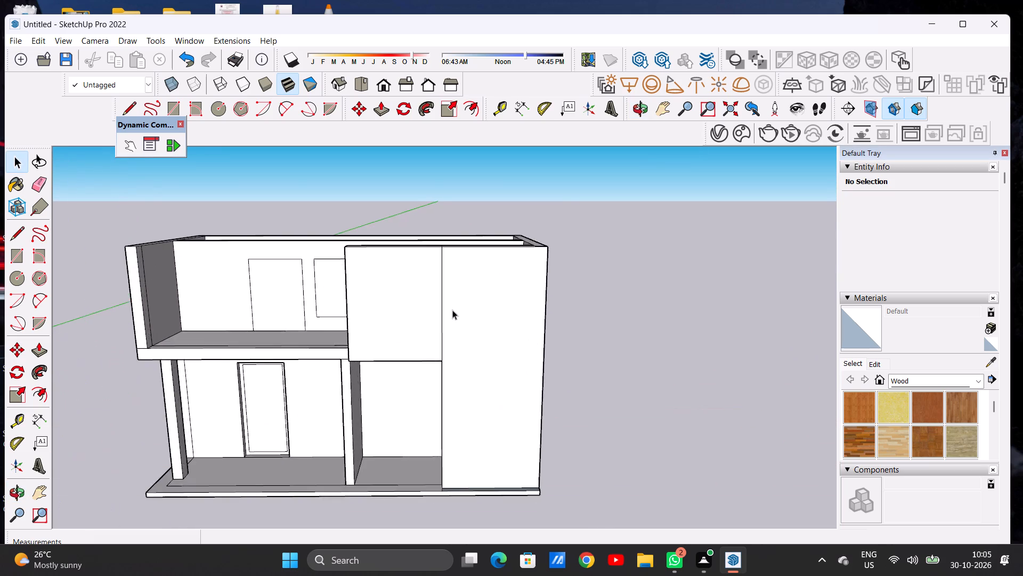
scroll(452, 310, up, 7)
scroll(439, 345, down, 17)
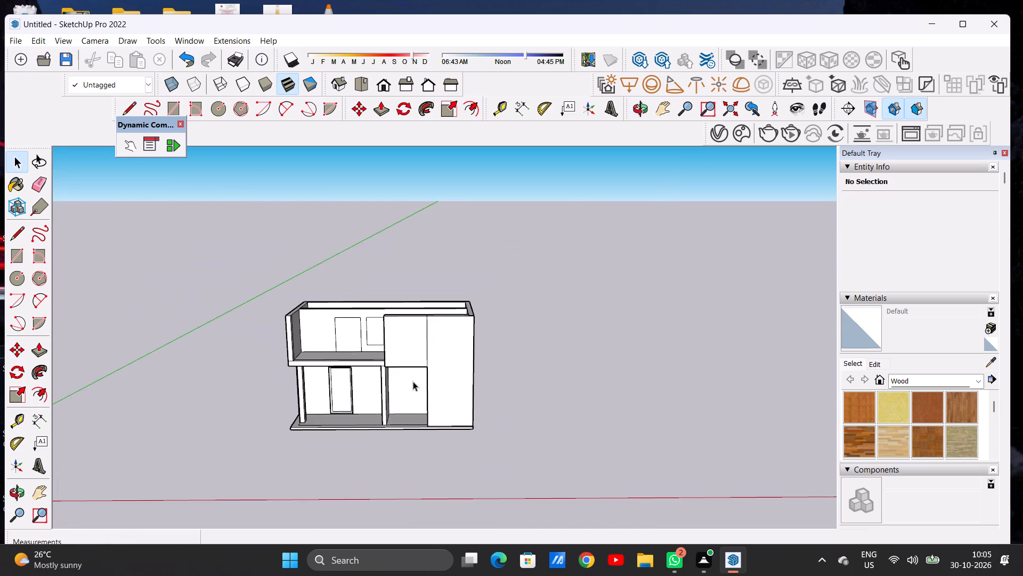
middle_drag(417, 387, 410, 332)
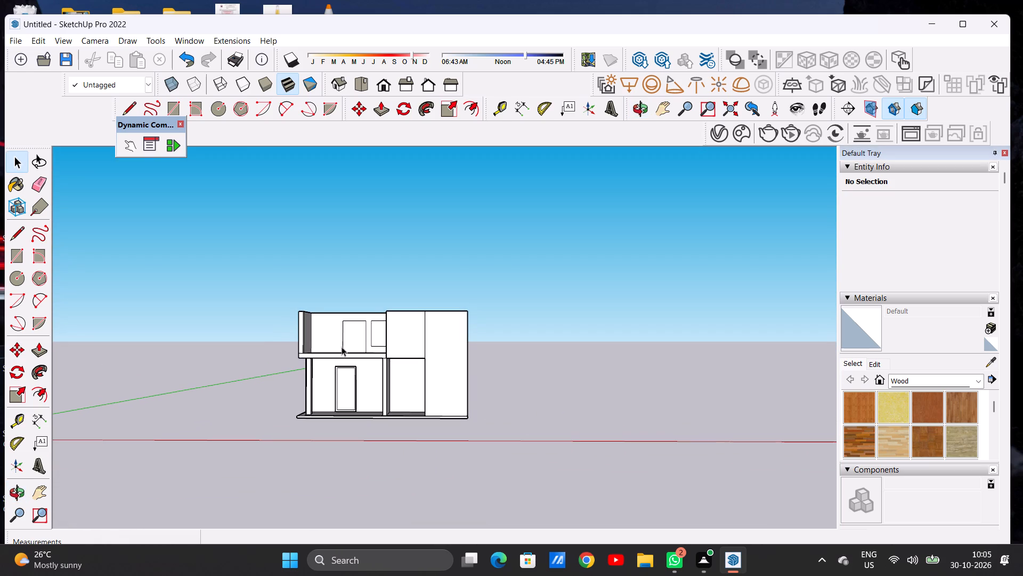
scroll(342, 347, down, 2)
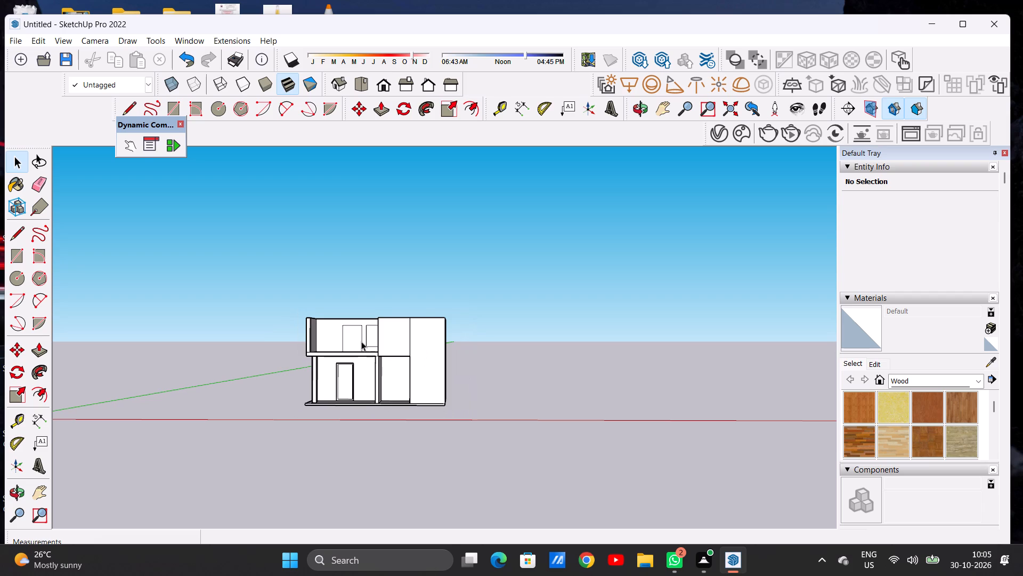
scroll(418, 375, down, 6)
middle_drag(410, 325, 413, 433)
scroll(422, 362, up, 8)
scroll(383, 351, down, 1)
scroll(383, 351, up, 4)
middle_drag(361, 349, 362, 286)
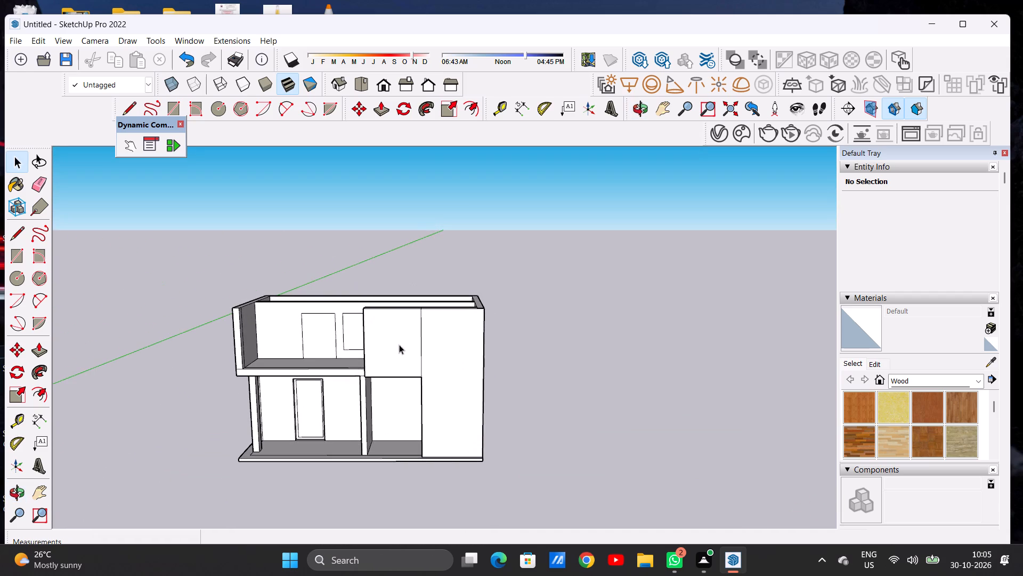
Erase the door outline's top and side edges from the upper-floor partition wall.
scroll(411, 365, up, 1)
scroll(434, 397, down, 4)
scroll(385, 348, up, 7)
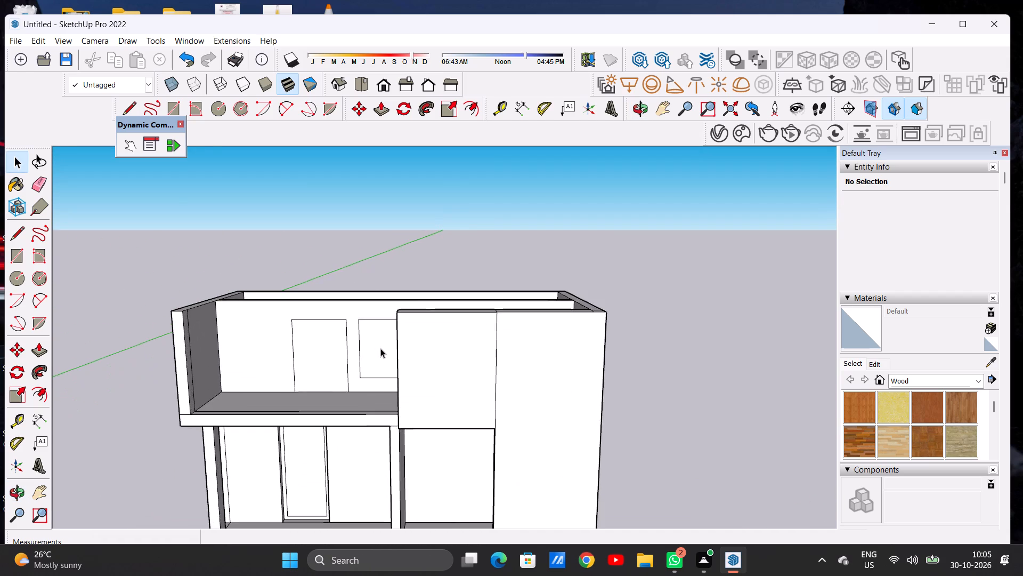
scroll(403, 348, down, 7)
scroll(355, 348, up, 10)
key(e)
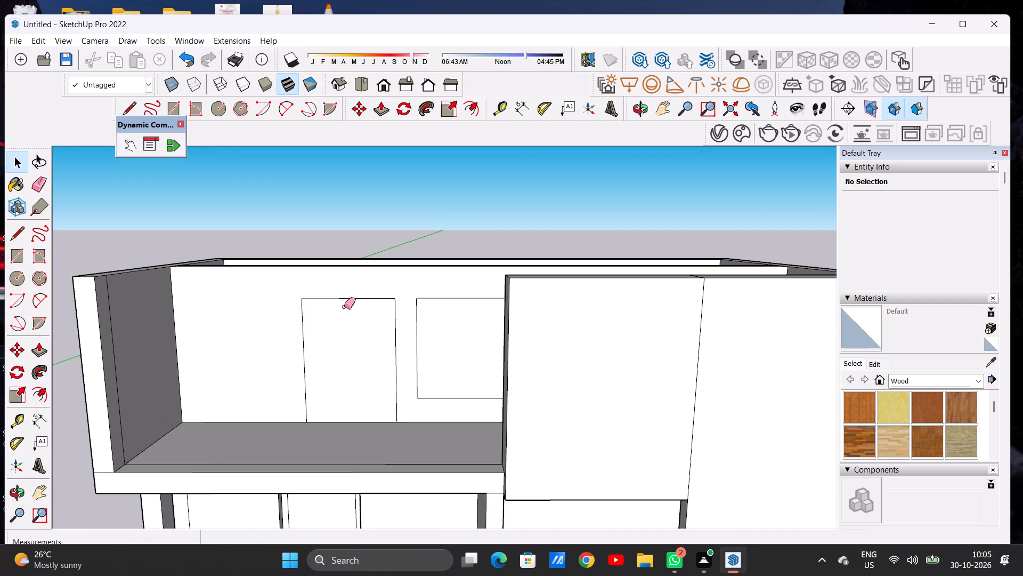
drag(340, 297, 342, 305)
drag(309, 325, 295, 345)
drag(397, 351, 390, 357)
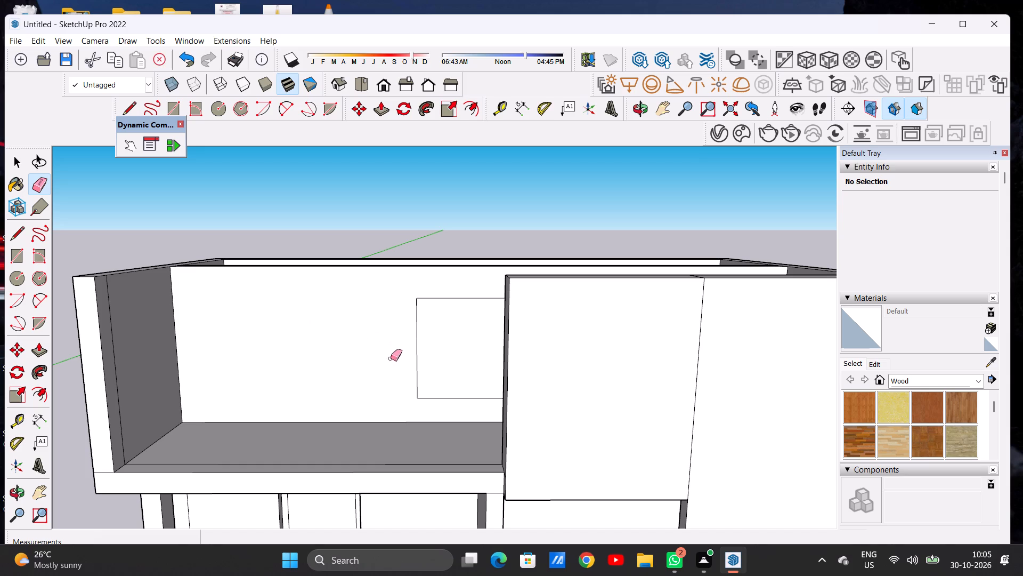
Erase all edges of the window outline on the upper-floor partition, including the one behind the front panel.
drag(420, 356, 410, 366)
drag(441, 385, 453, 406)
drag(456, 294, 456, 309)
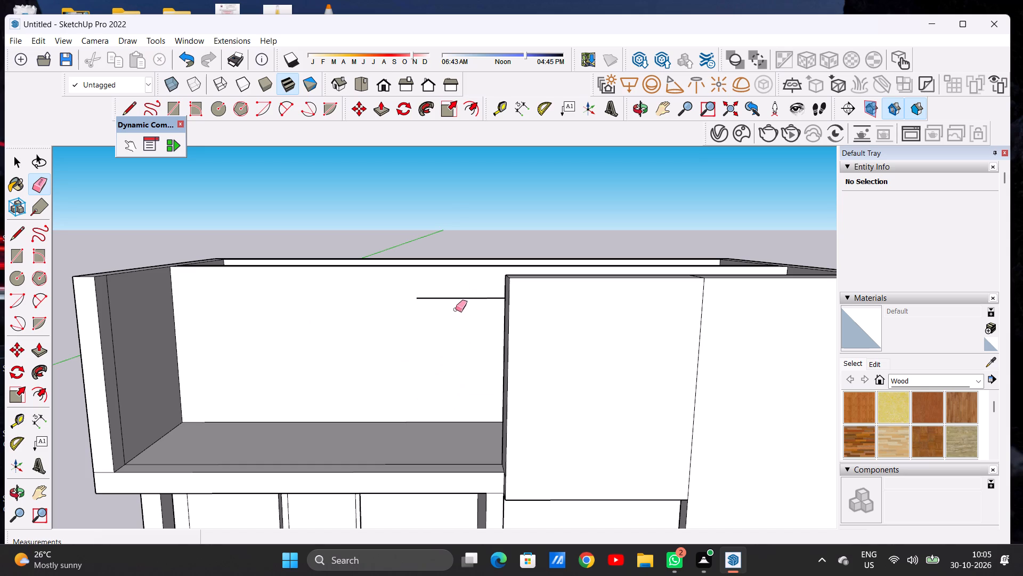
drag(456, 309, 456, 310)
middle_drag(395, 351, 496, 389)
scroll(534, 331, up, 3)
scroll(534, 331, down, 1)
drag(522, 327, 505, 334)
key(space)
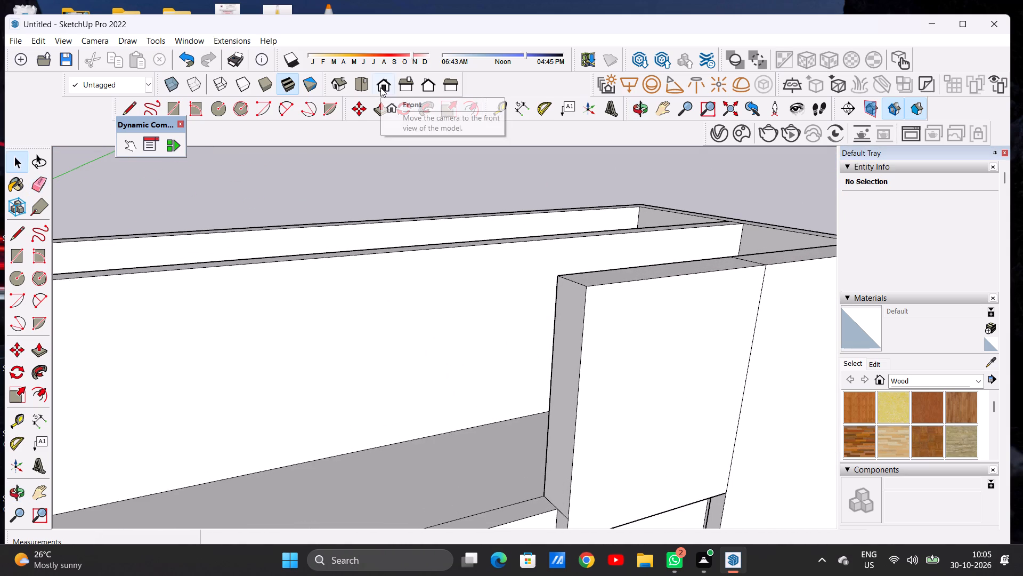
Draw a door rectangle about 6' 9 1/2" wide by 12' 6" high on the upper-floor partition, rising from the floor edge.
click(380, 87)
scroll(448, 342, down, 19)
scroll(416, 355, up, 3)
scroll(416, 355, down, 1)
scroll(416, 355, up, 5)
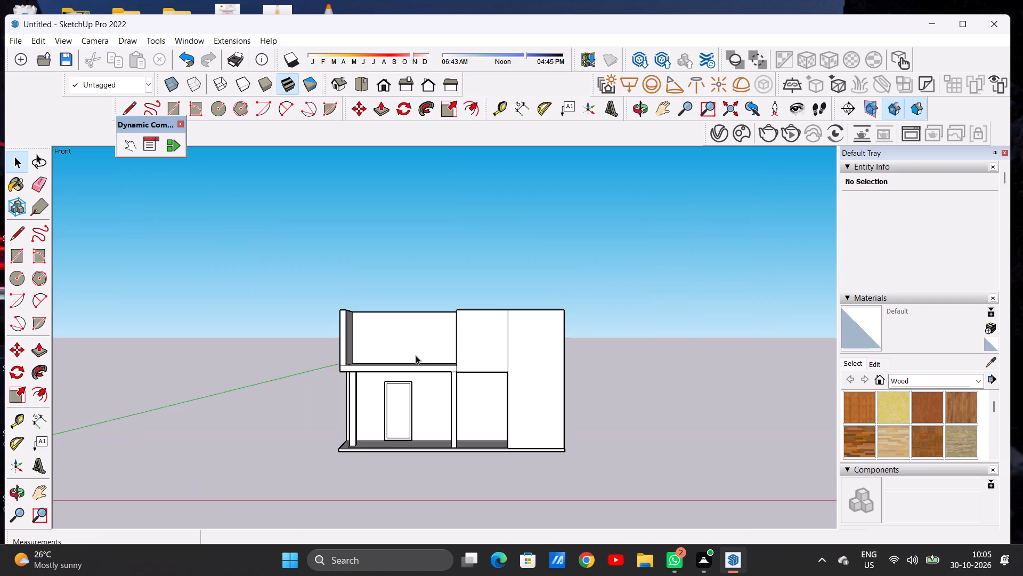
scroll(416, 355, up, 4)
middle_drag(408, 335, 409, 387)
scroll(406, 339, up, 4)
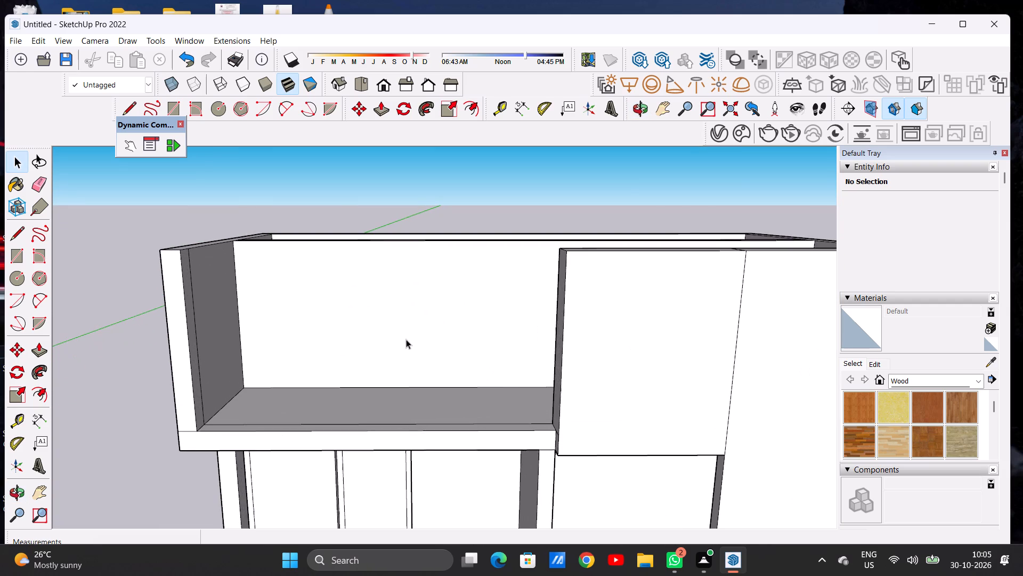
middle_drag(407, 367, 408, 334)
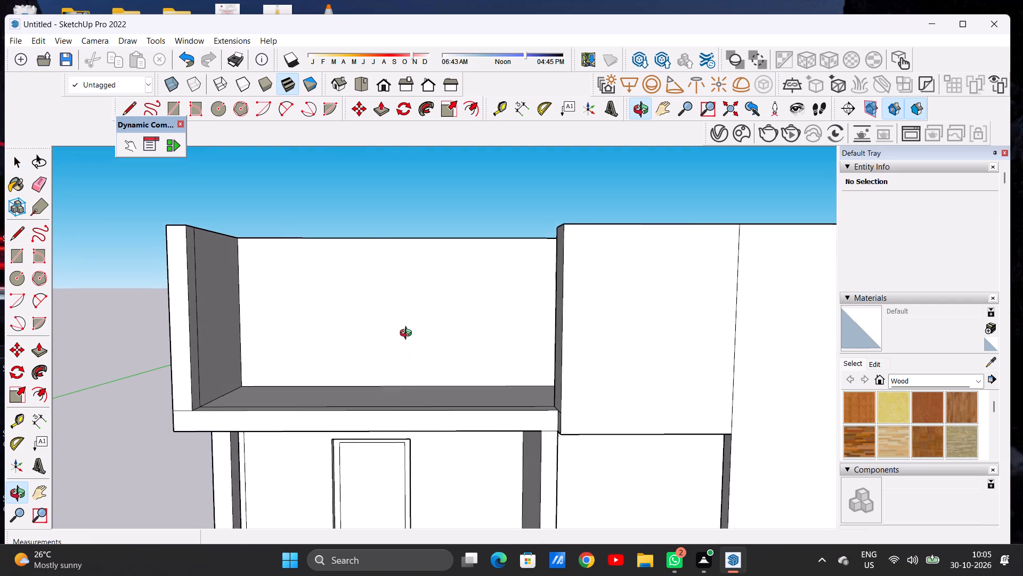
middle_drag(408, 334, 416, 335)
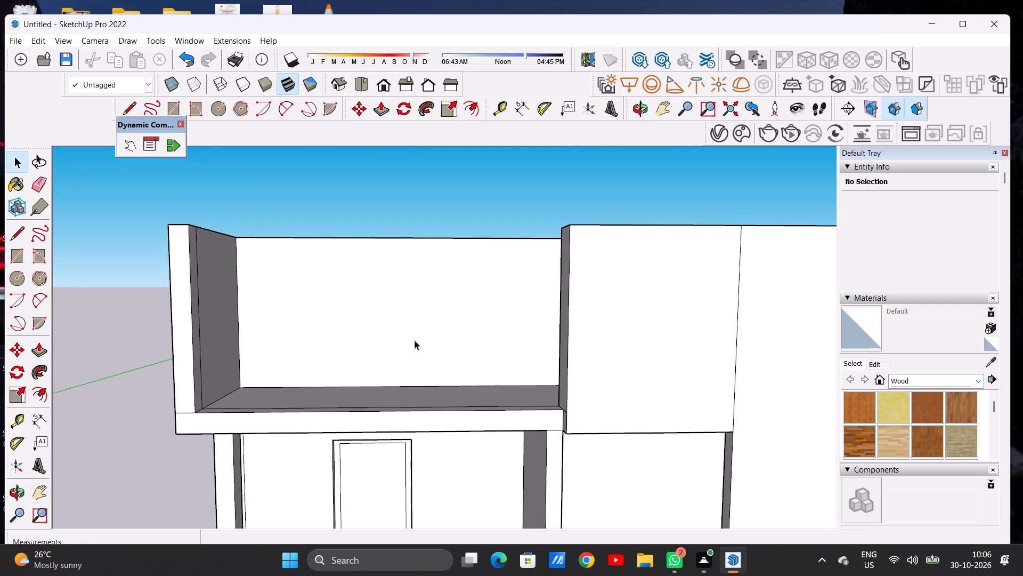
key(r)
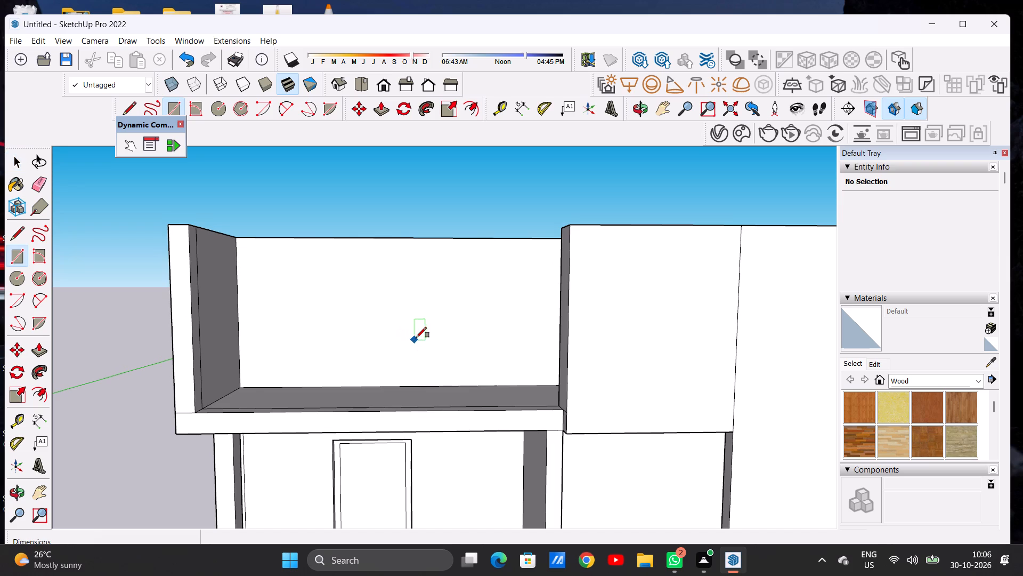
click(315, 385)
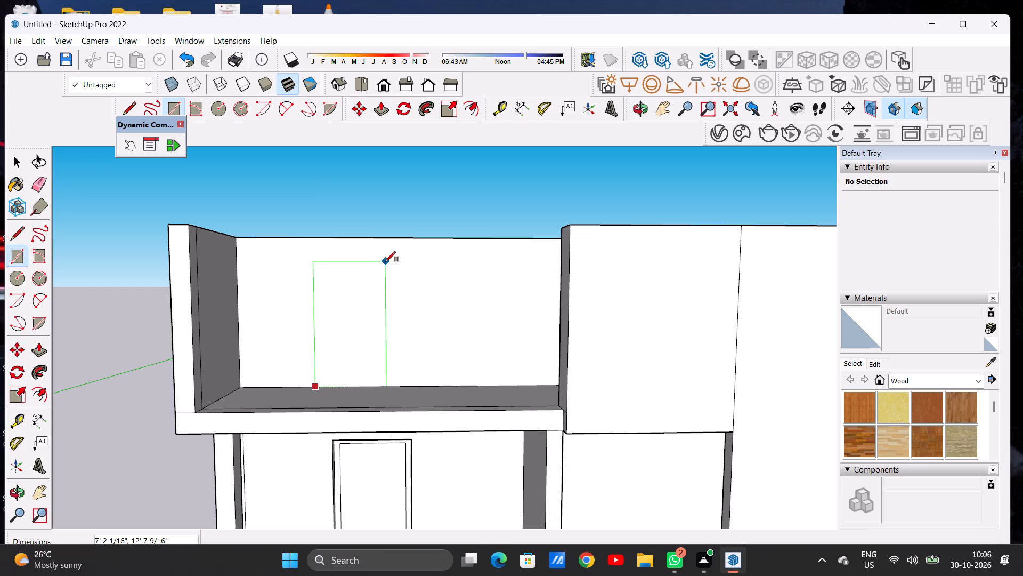
click(381, 263)
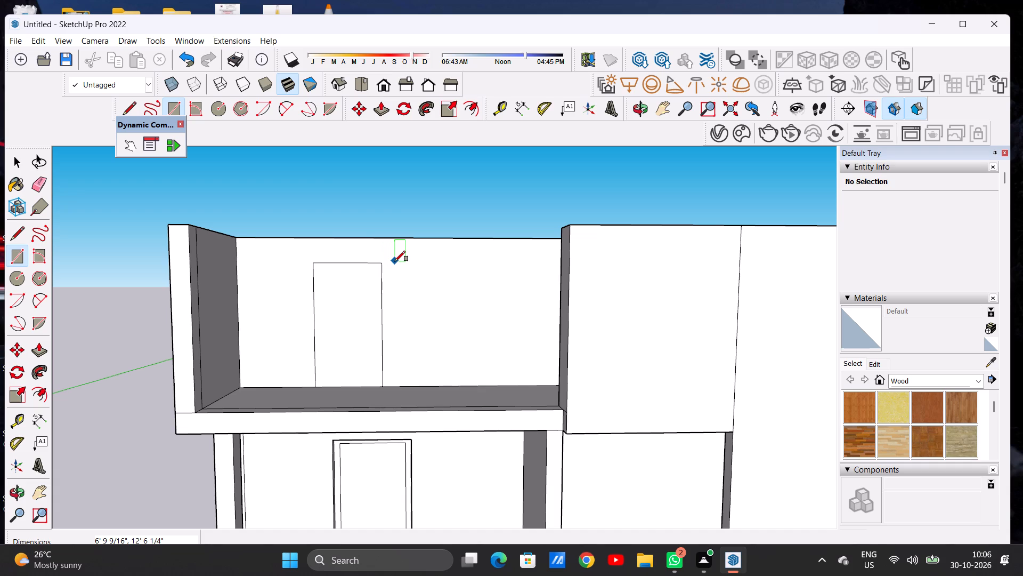
Draw a window rectangle about 10' 4 1/2" wide by 8' 5" high beside the door outline on the upper partition.
click(395, 261)
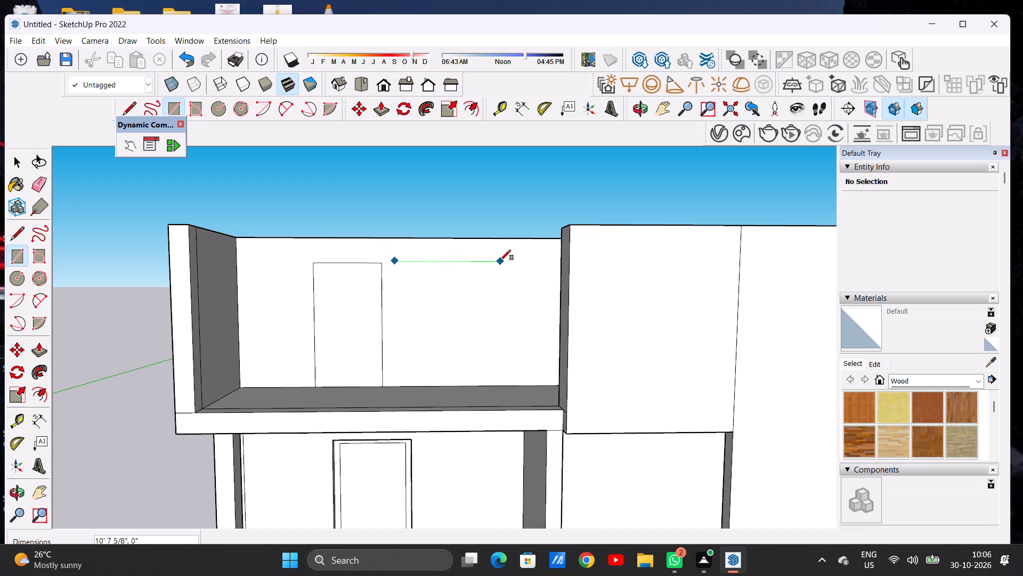
click(497, 345)
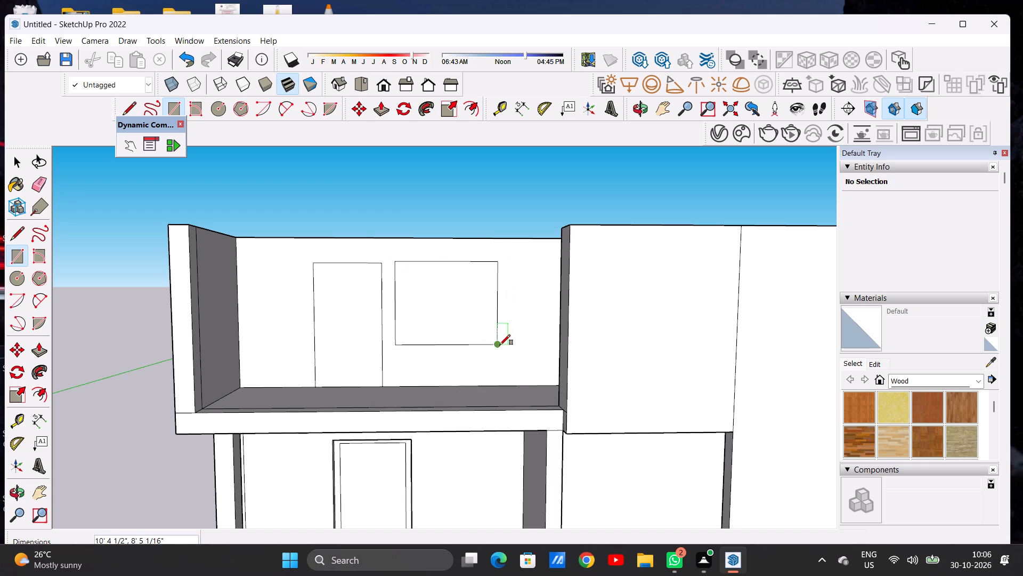
key(space)
Draw a vertical line about 8' 5" long across the window outline, just inside its side nearest the front panel.
scroll(444, 349, down, 9)
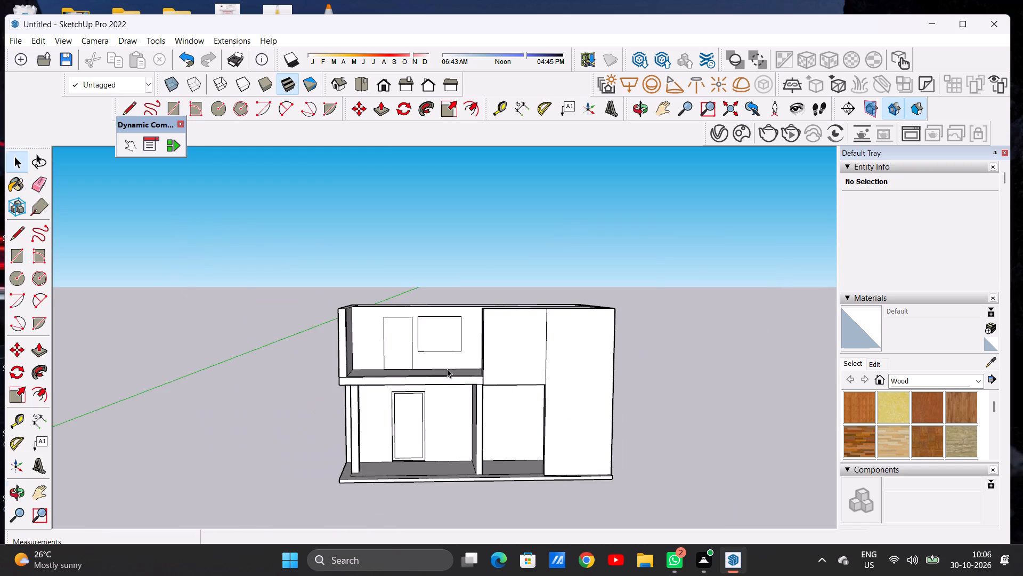
middle_drag(439, 368, 450, 359)
scroll(452, 314, up, 4)
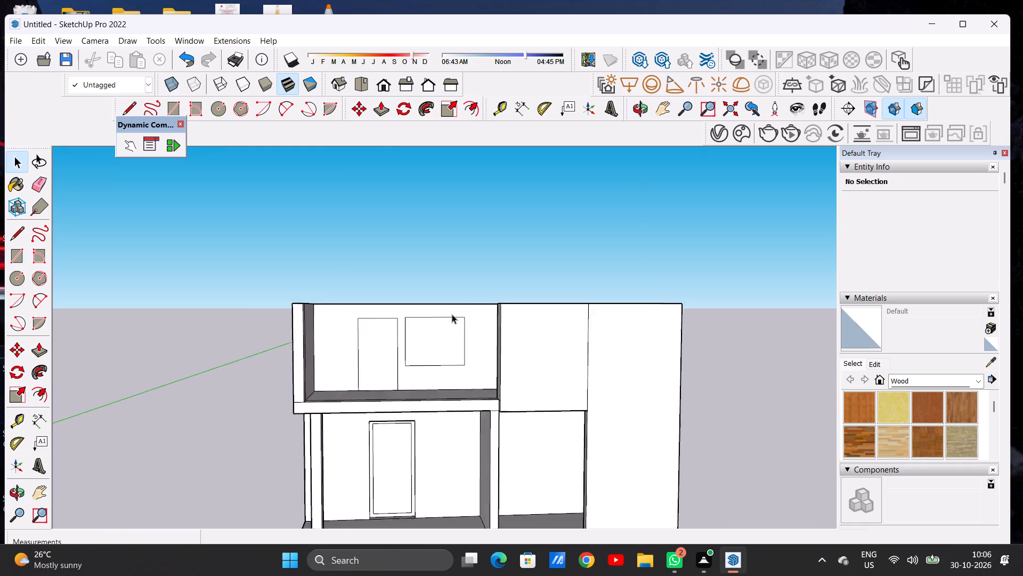
scroll(452, 314, up, 6)
key(l)
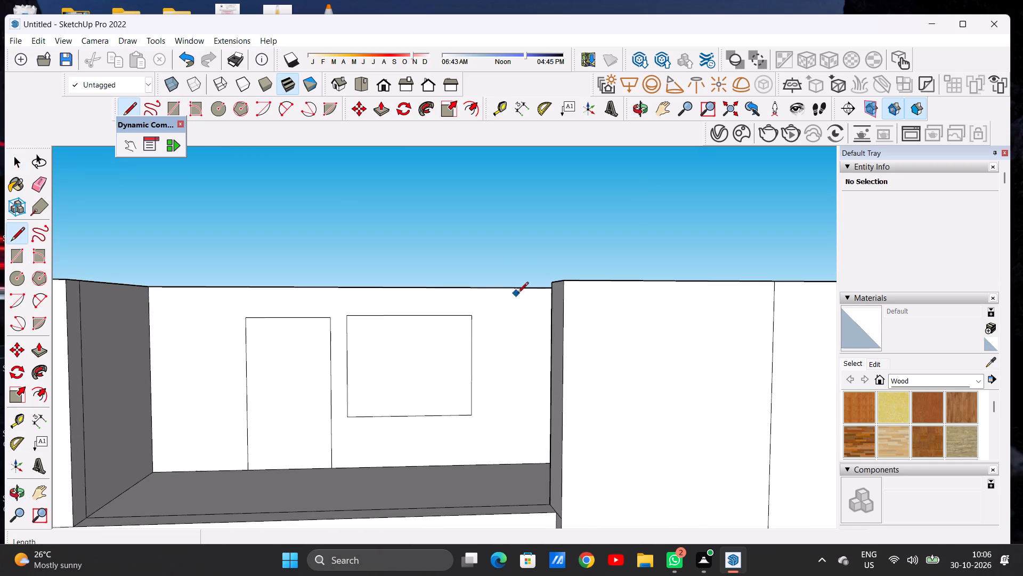
scroll(485, 349, up, 5)
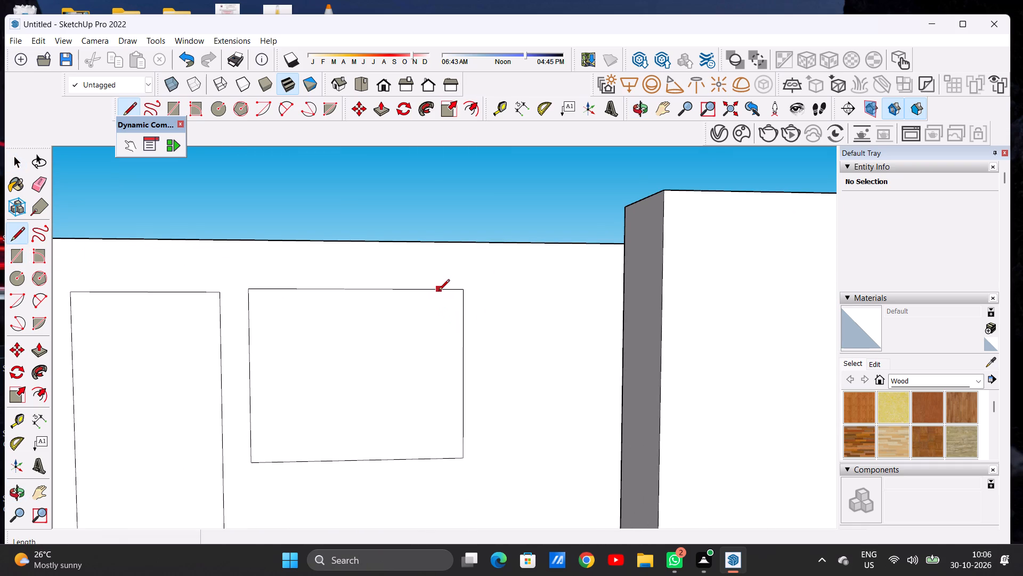
click(439, 291)
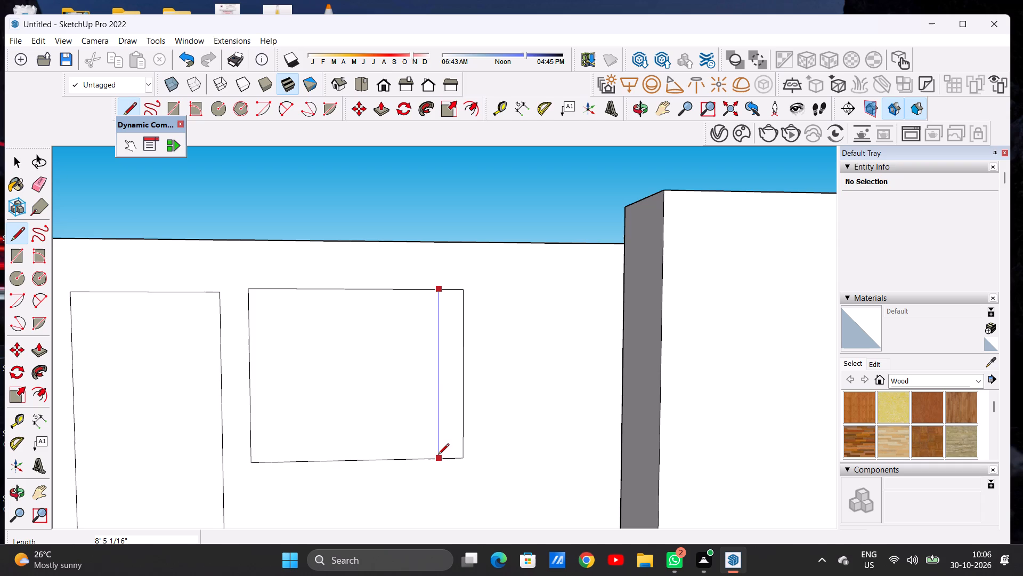
click(438, 455)
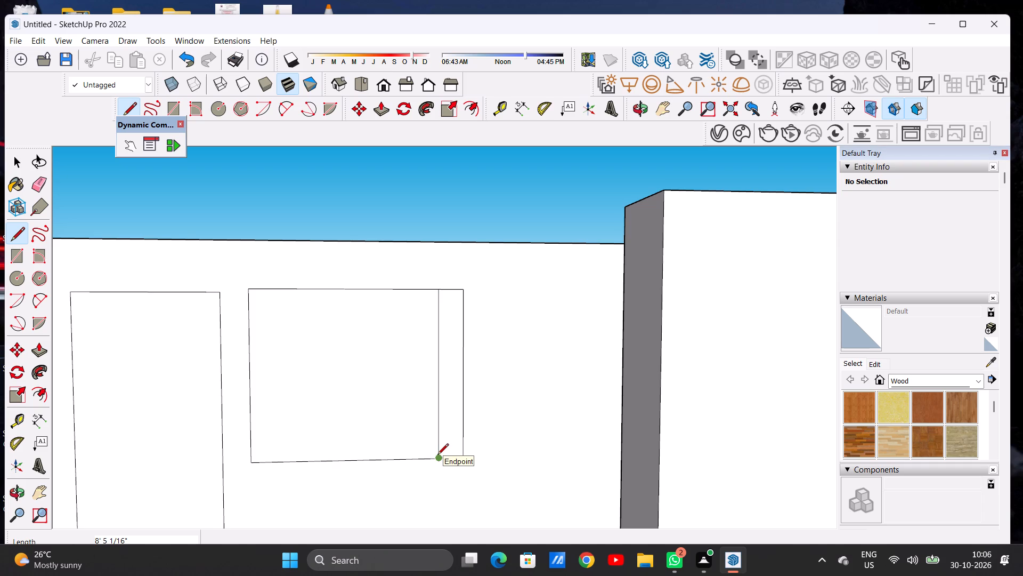
key(space)
Erase the edges of the narrow strip beyond the vertical line so the line forms the window outline's side.
key(e)
scroll(453, 455, up, 1)
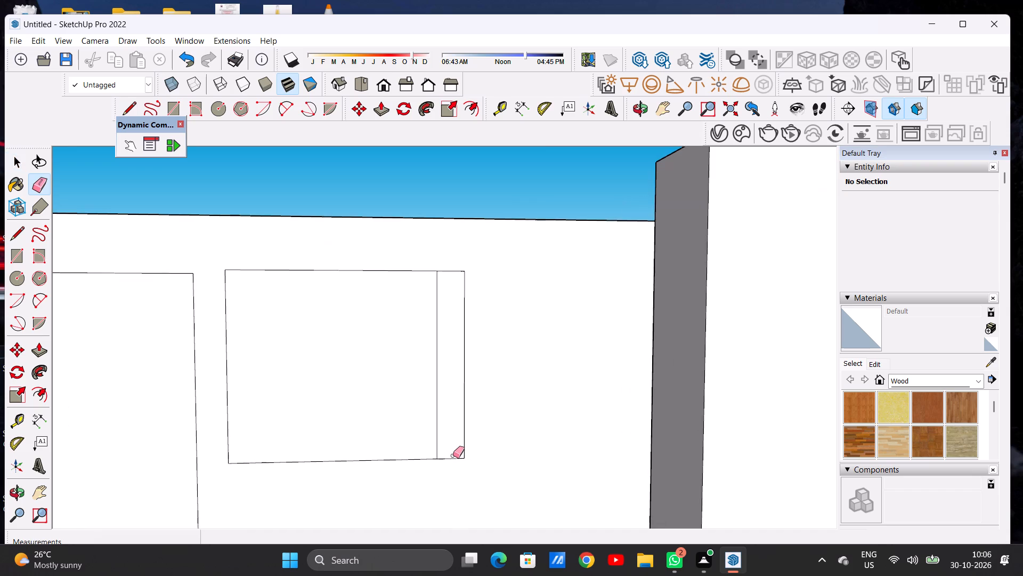
scroll(459, 449, up, 6)
drag(459, 454, 466, 468)
drag(476, 444, 466, 458)
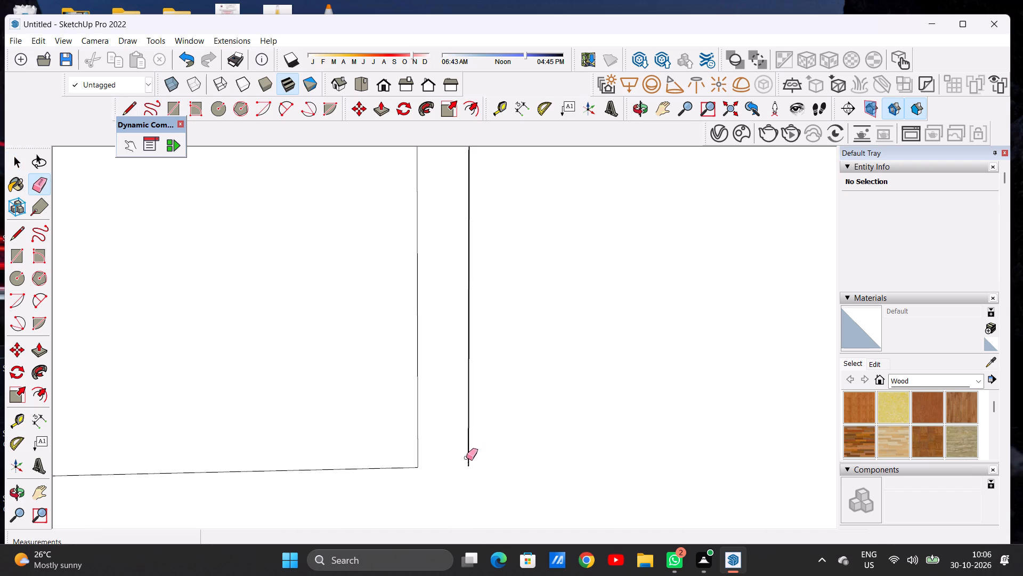
drag(466, 458, 466, 458)
scroll(467, 459, down, 9)
scroll(469, 301, up, 4)
scroll(467, 305, down, 1)
drag(448, 302, 450, 309)
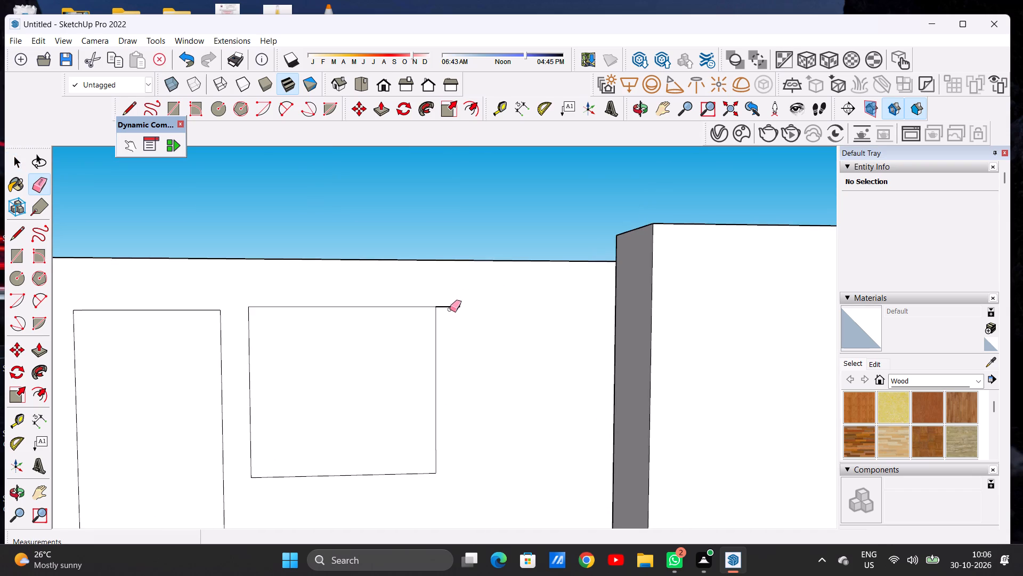
drag(450, 309, 451, 314)
key(space)
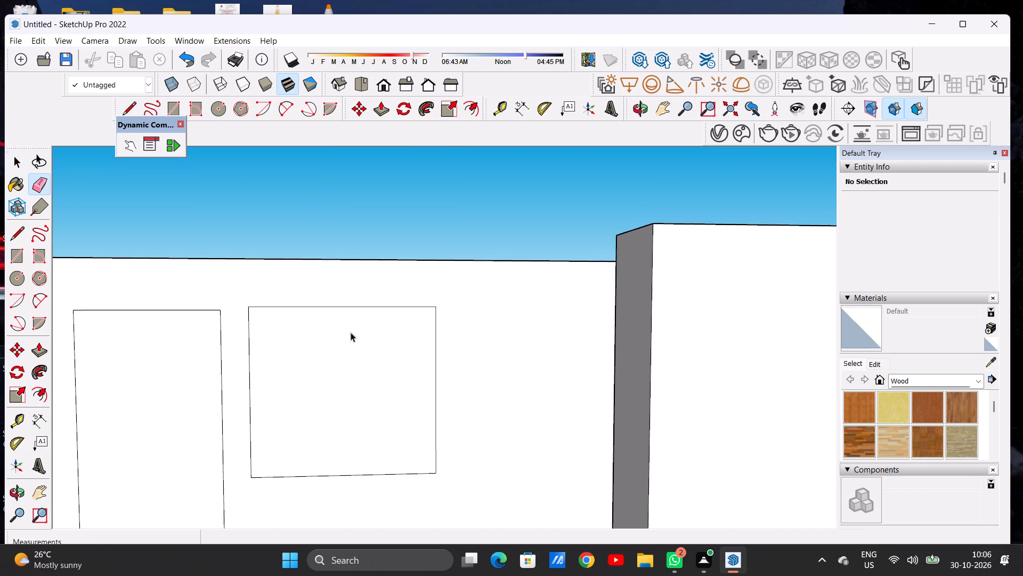
Push/Pull the upper-floor door face about 5 3/16" inward into the partition wall.
scroll(351, 332, down, 11)
middle_drag(353, 360, 356, 366)
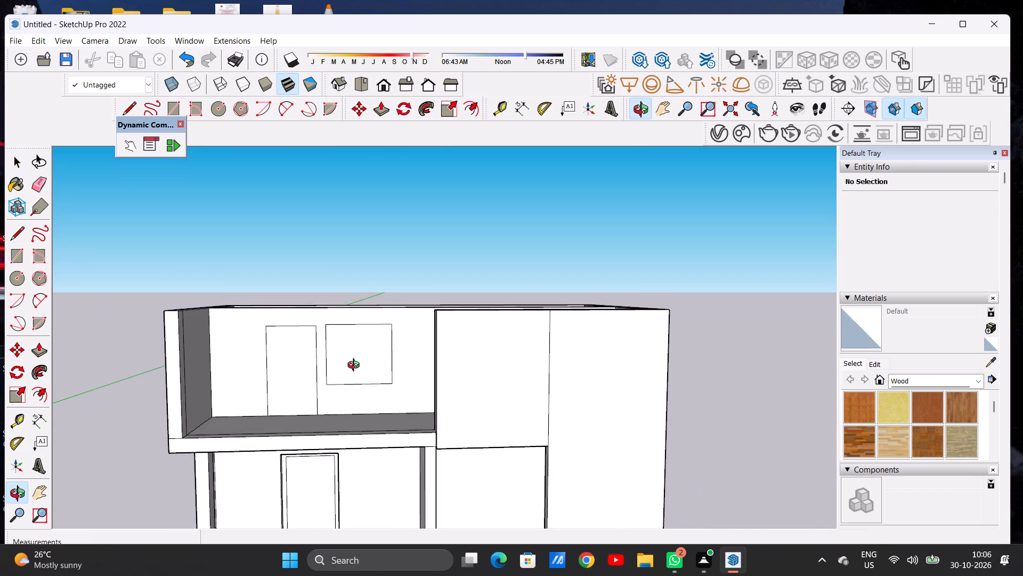
middle_drag(356, 366, 359, 371)
scroll(372, 378, down, 6)
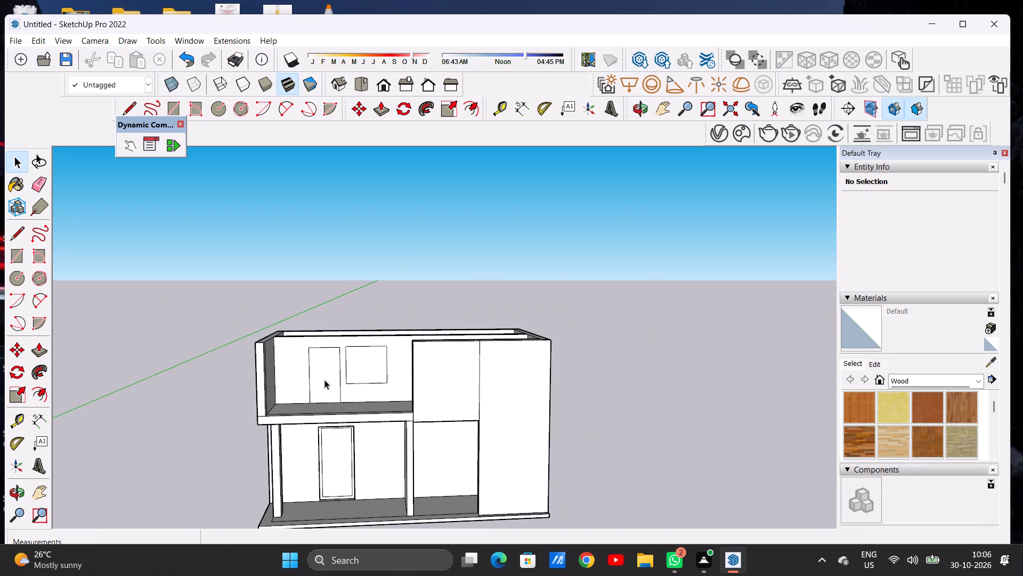
scroll(317, 369, up, 1)
scroll(317, 369, down, 1)
scroll(317, 369, up, 6)
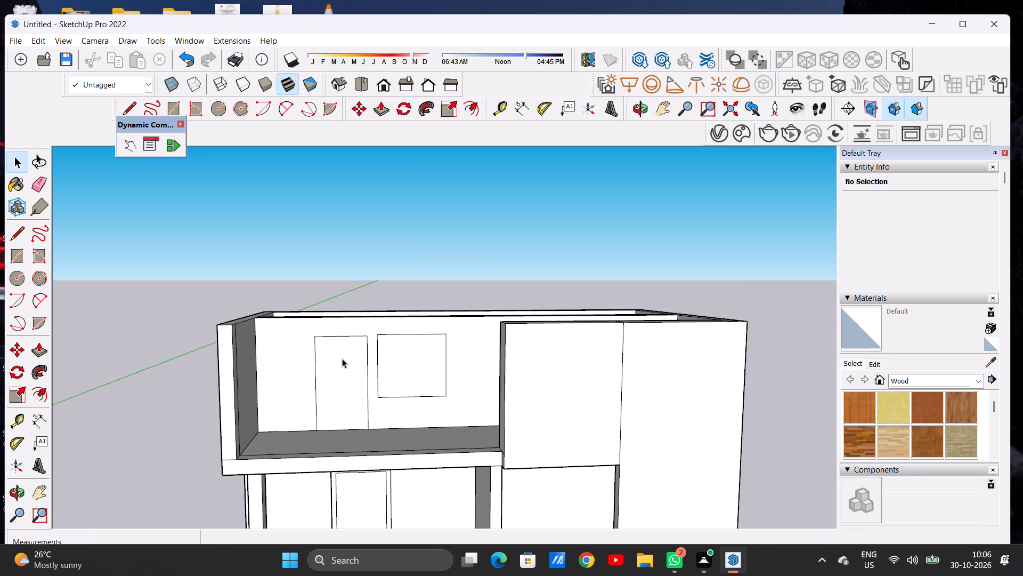
scroll(342, 358, up, 9)
middle_drag(343, 358, 327, 396)
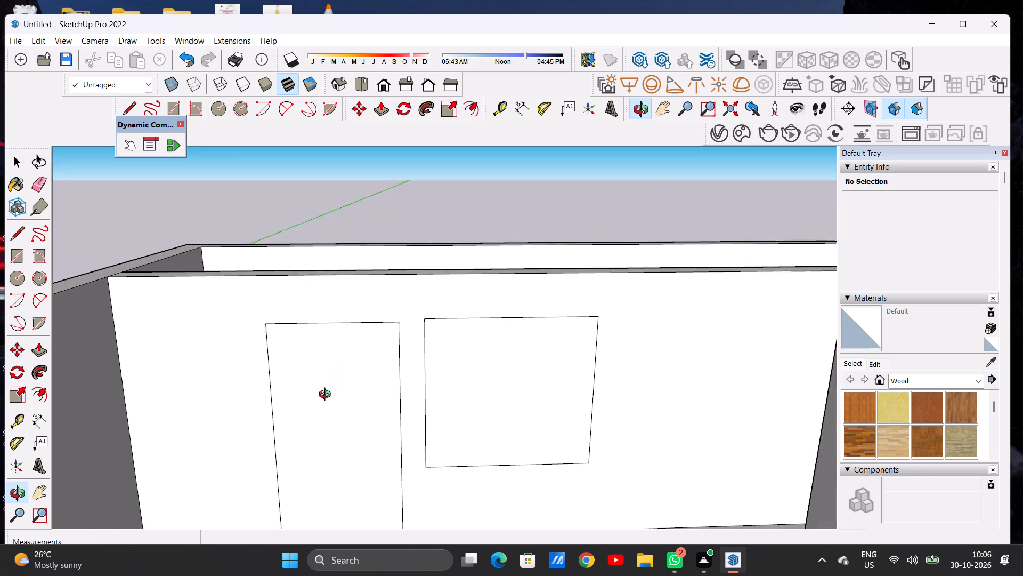
middle_drag(327, 396, 307, 396)
scroll(334, 372, up, 2)
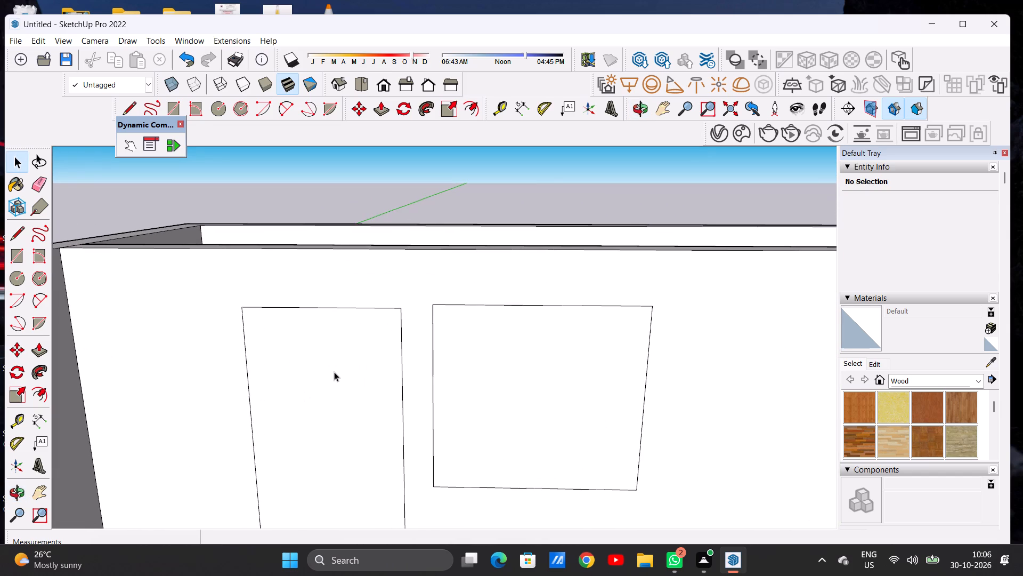
key(p)
scroll(339, 353, down, 5)
middle_drag(334, 359, 319, 393)
scroll(315, 373, up, 4)
click(315, 373)
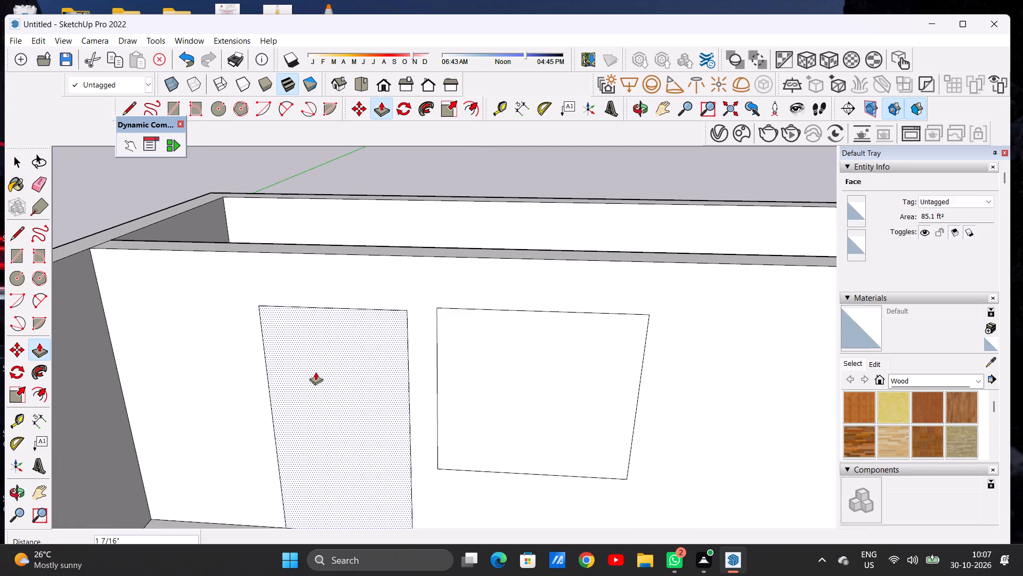
click(317, 369)
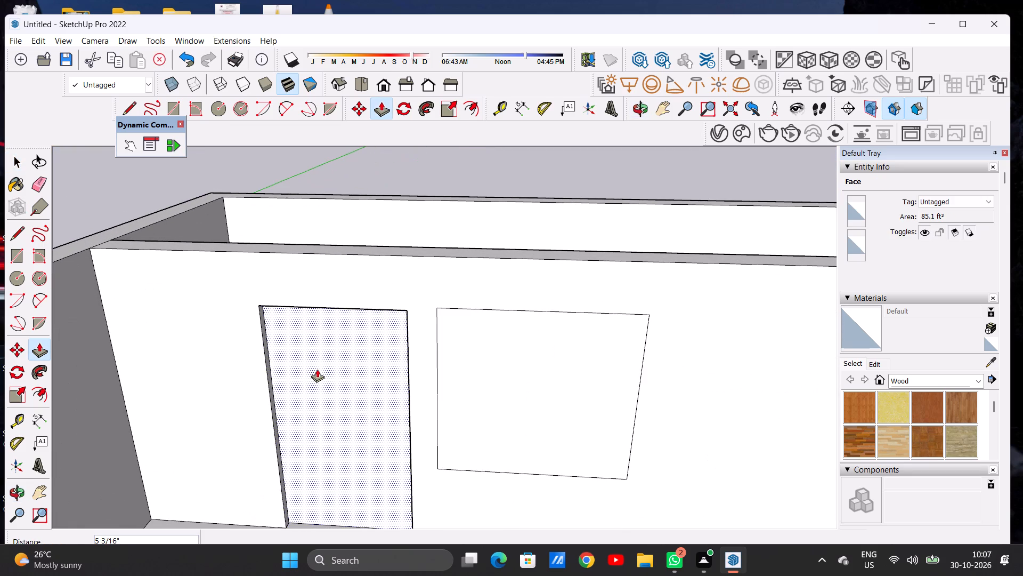
Offset the recessed upper-floor door face's outline about 6 7/8" inward to form the door frame.
scroll(339, 405, down, 7)
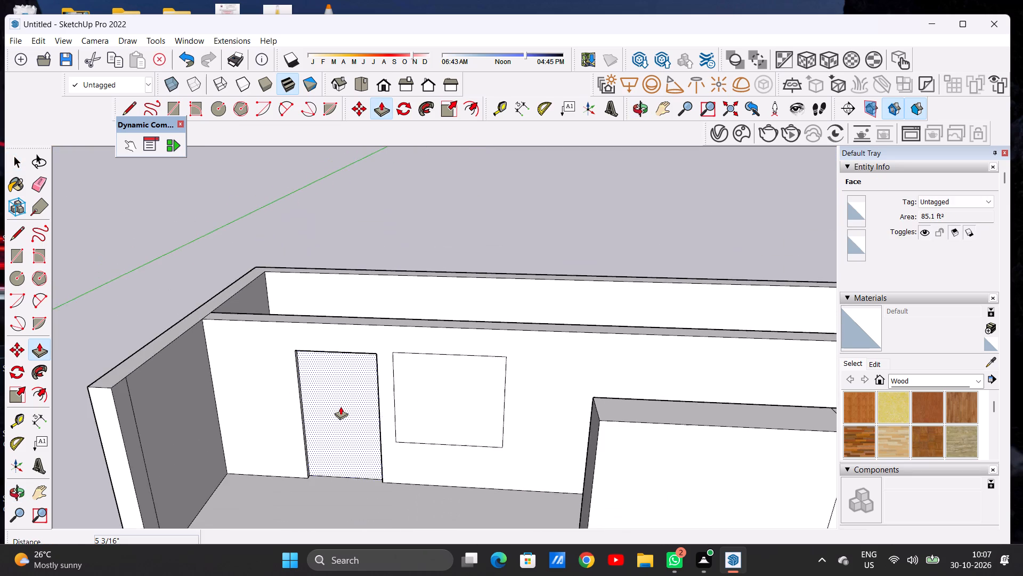
scroll(344, 409, down, 6)
middle_drag(354, 423, 362, 369)
scroll(376, 391, up, 3)
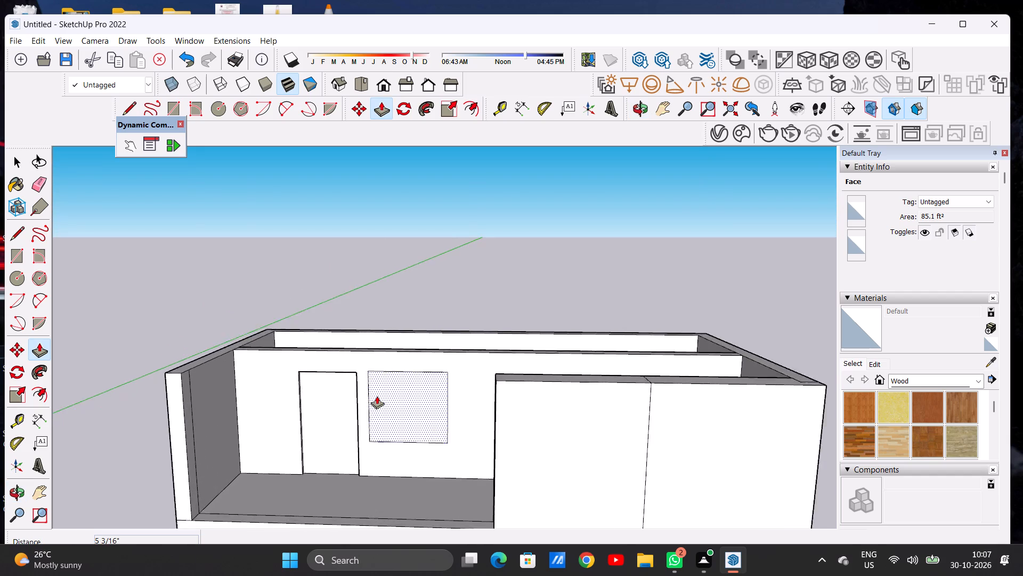
scroll(377, 396, up, 3)
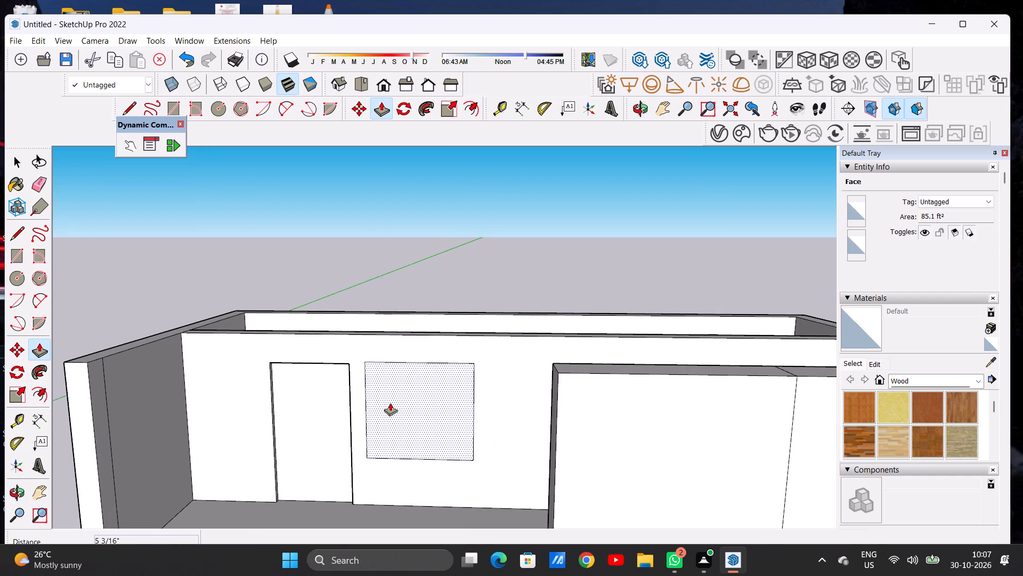
key(space)
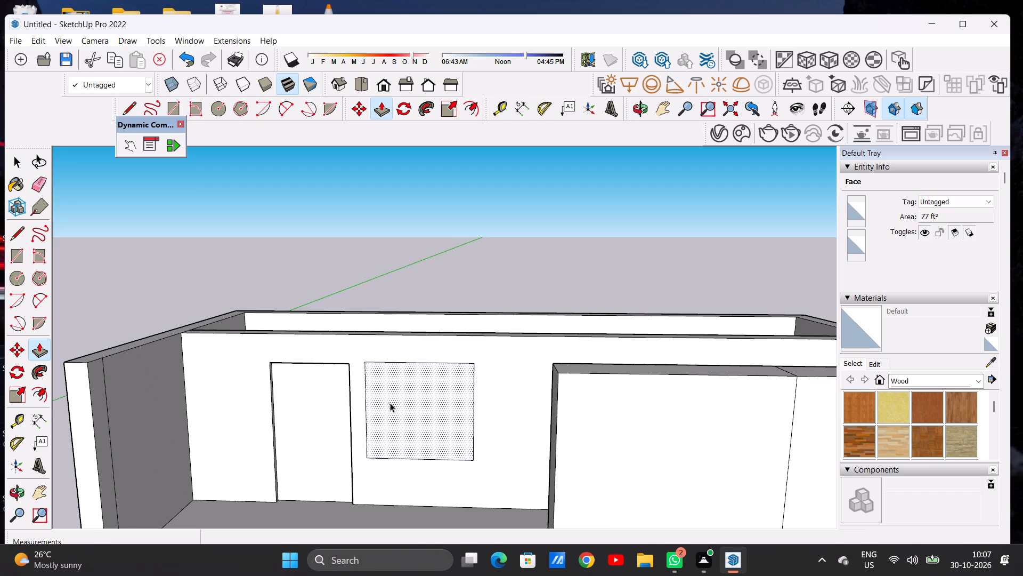
scroll(352, 444, down, 5)
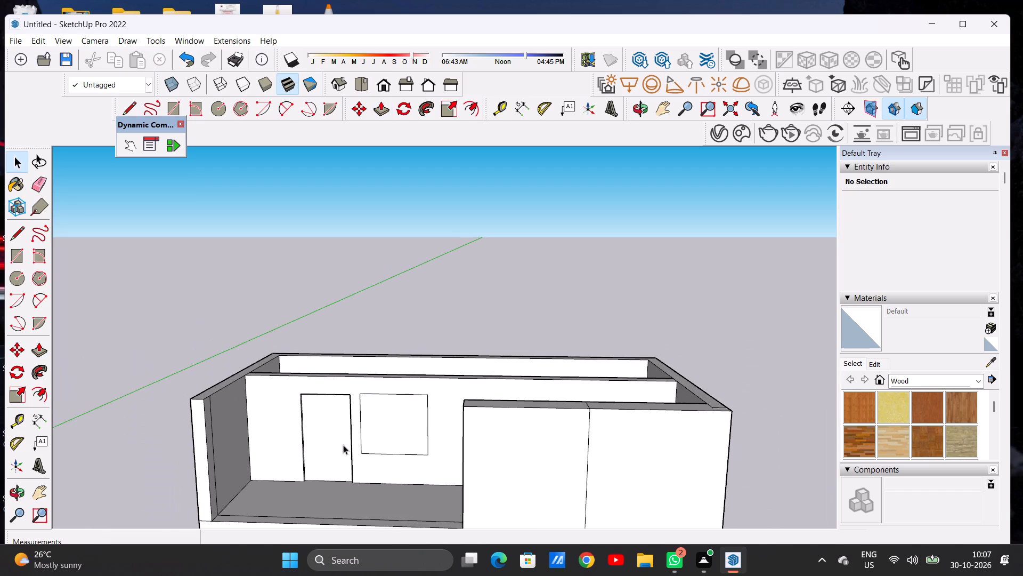
middle_drag(344, 446, 338, 431)
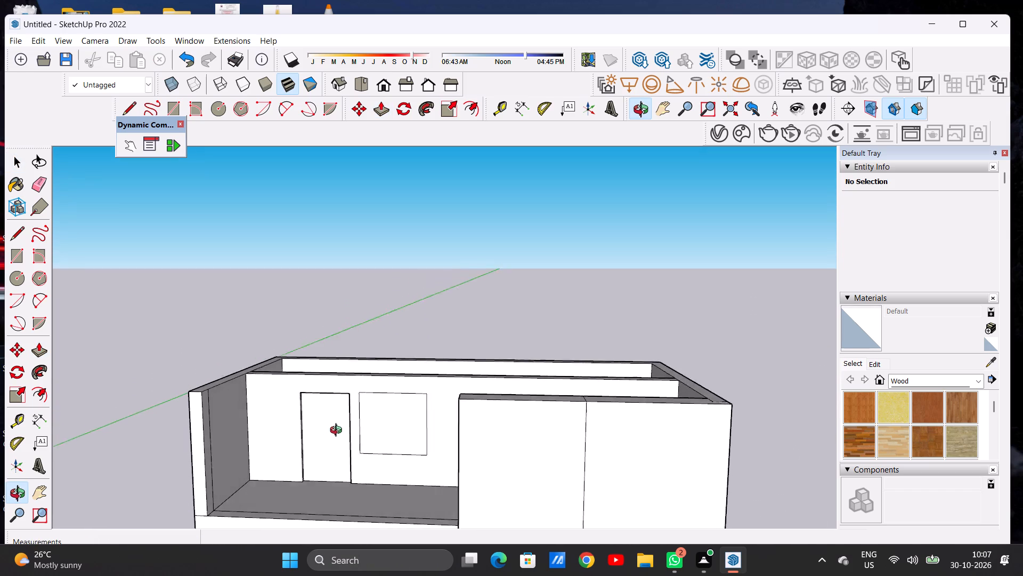
middle_drag(338, 431, 353, 421)
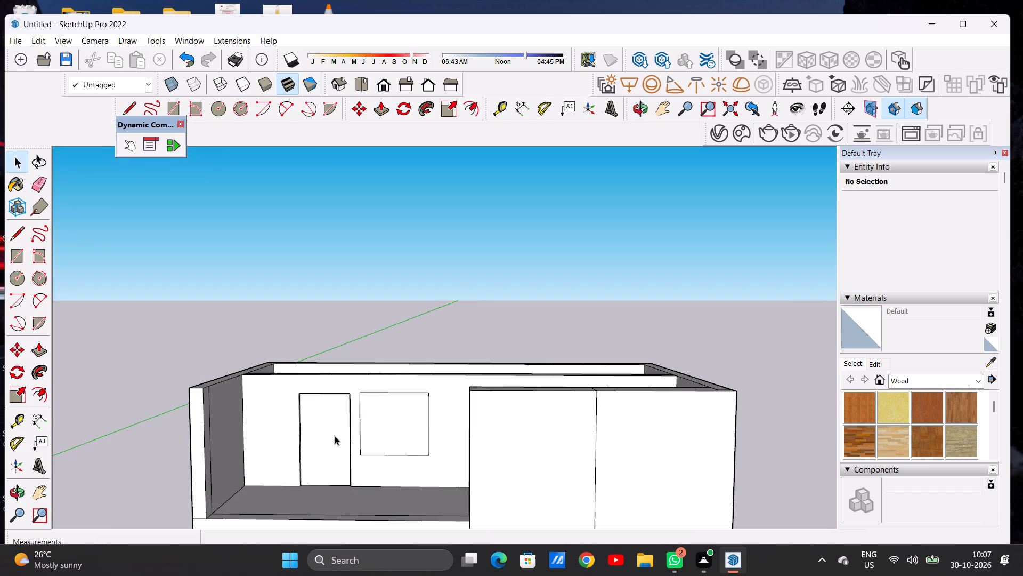
scroll(328, 441, up, 6)
key(o)
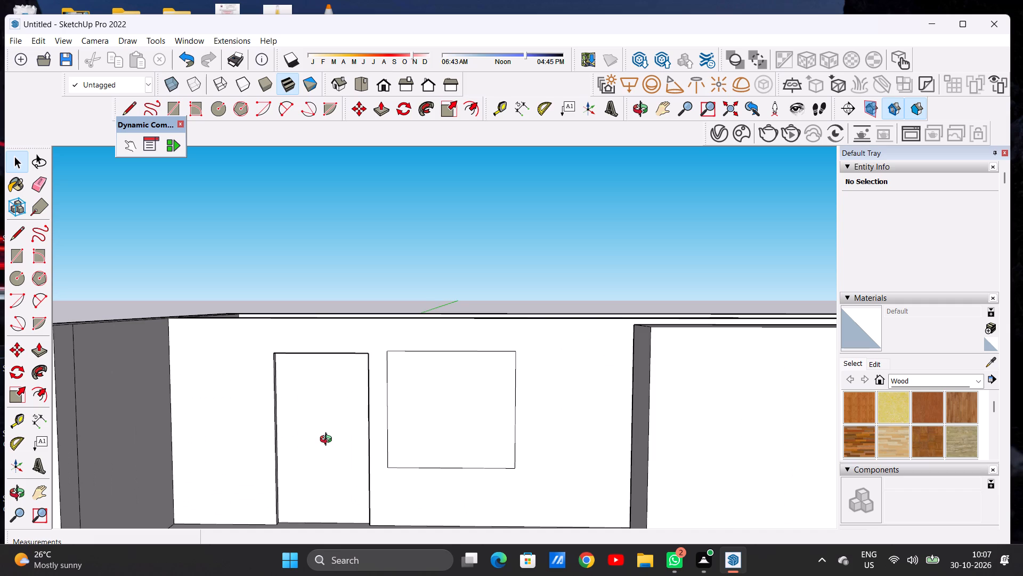
key(f)
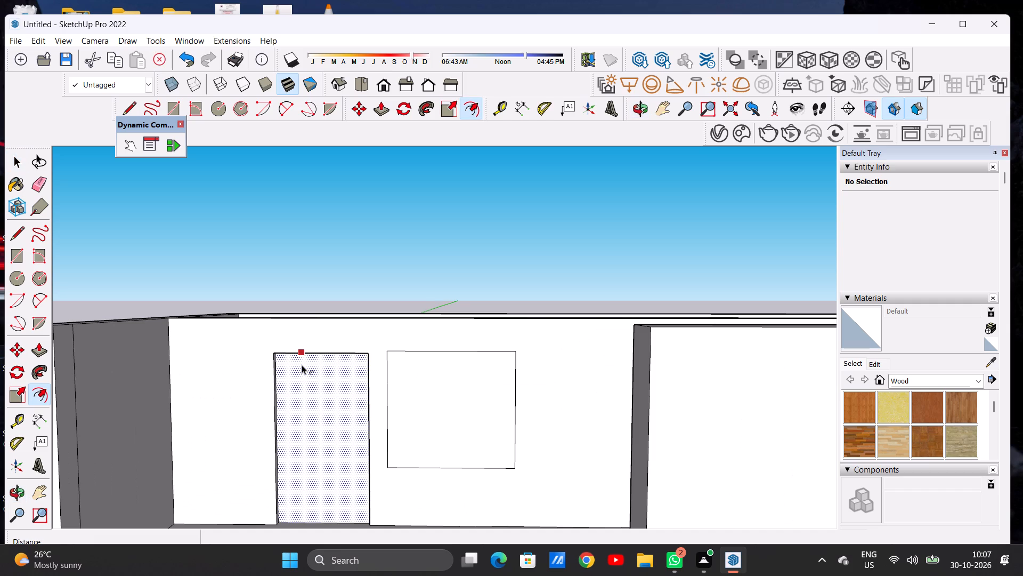
click(302, 365)
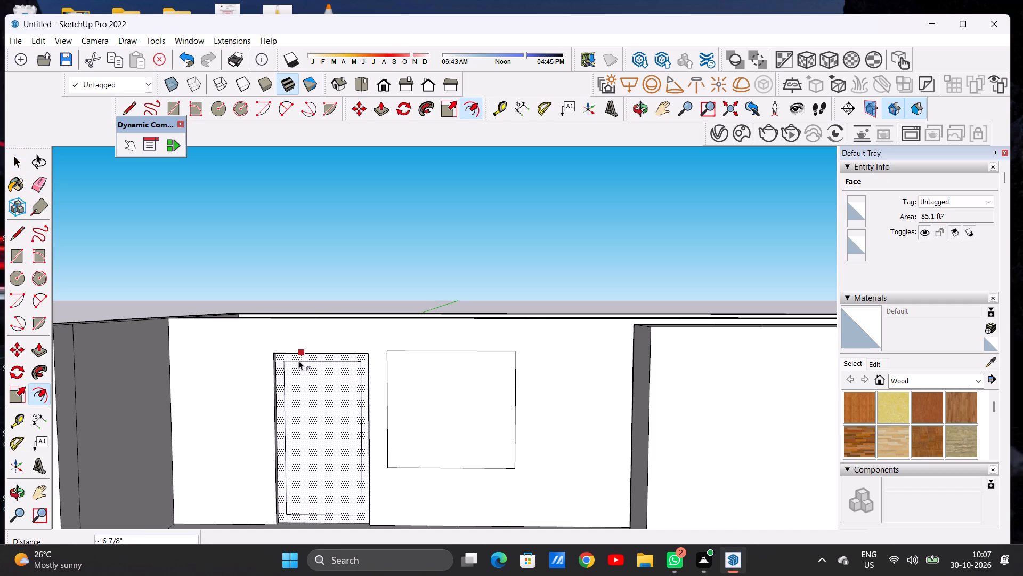
click(298, 361)
key(space)
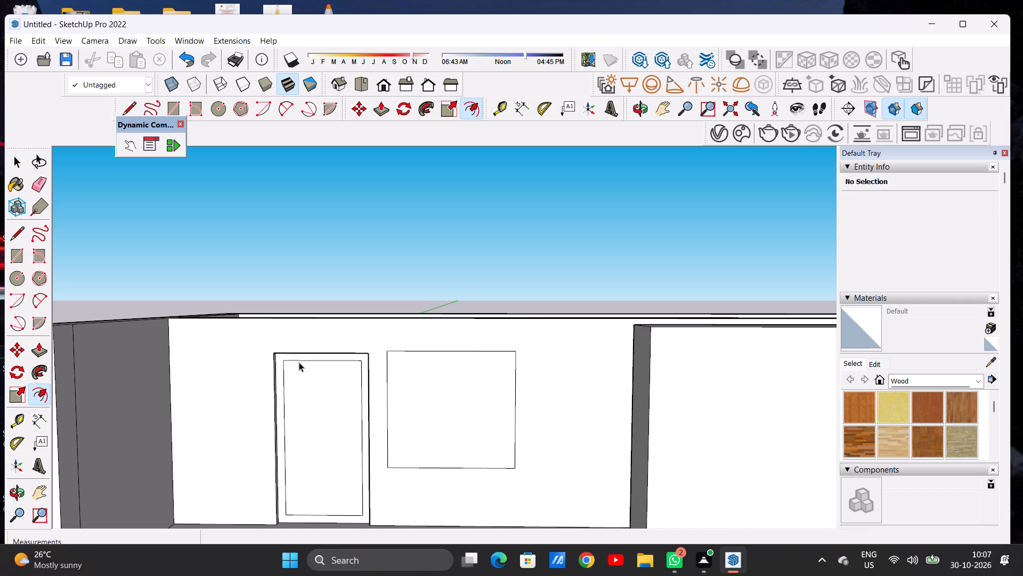
Offset the window outline on the upper partition about 6 5/8" inward to form the window frame.
scroll(279, 366, down, 9)
scroll(366, 376, up, 6)
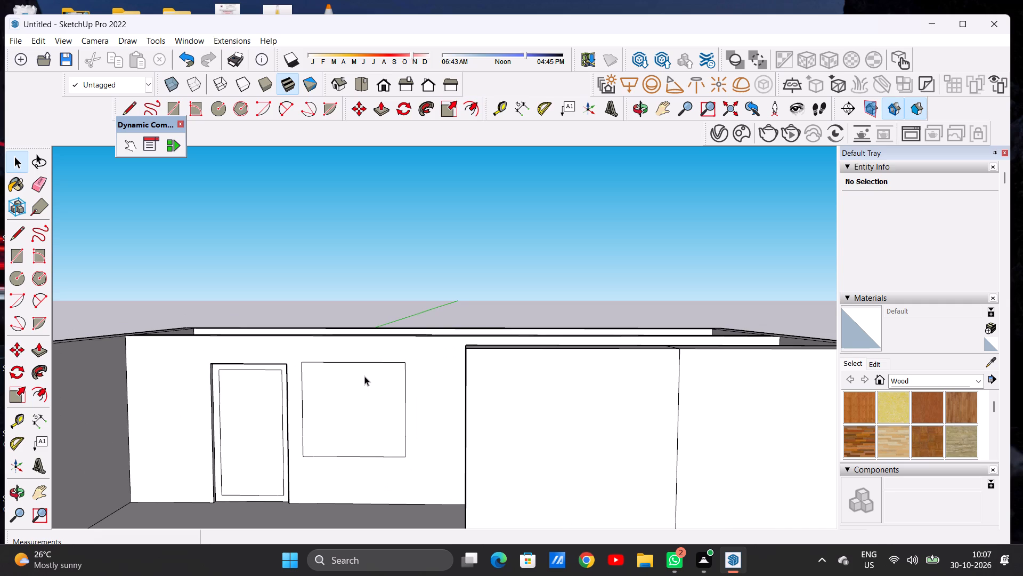
key(o)
key(f)
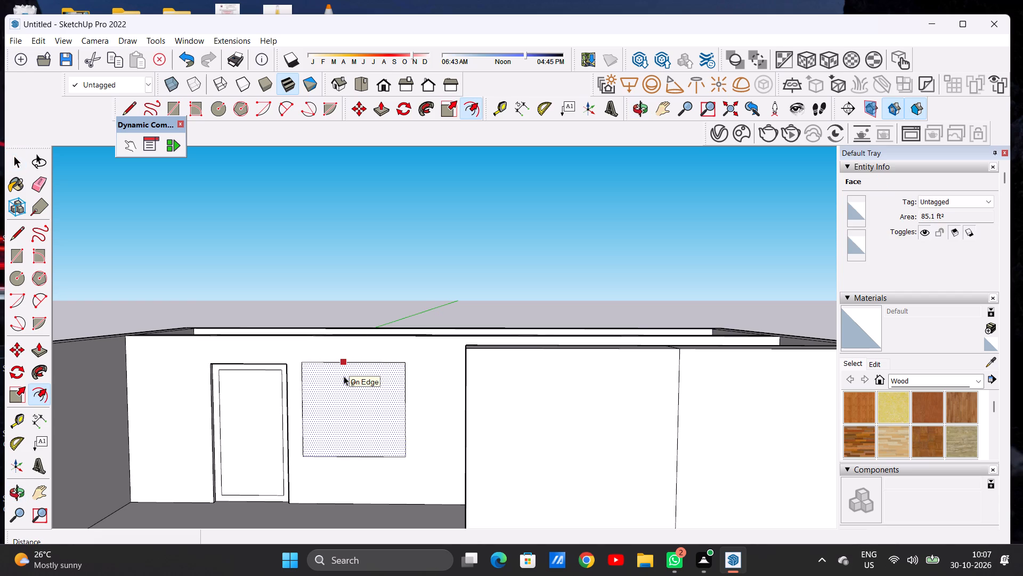
click(344, 376)
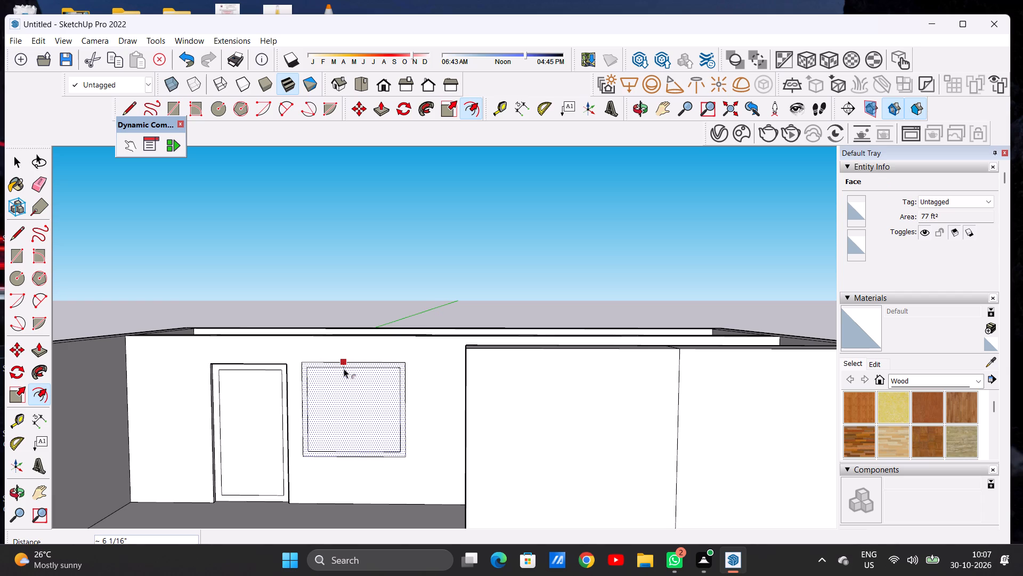
click(344, 369)
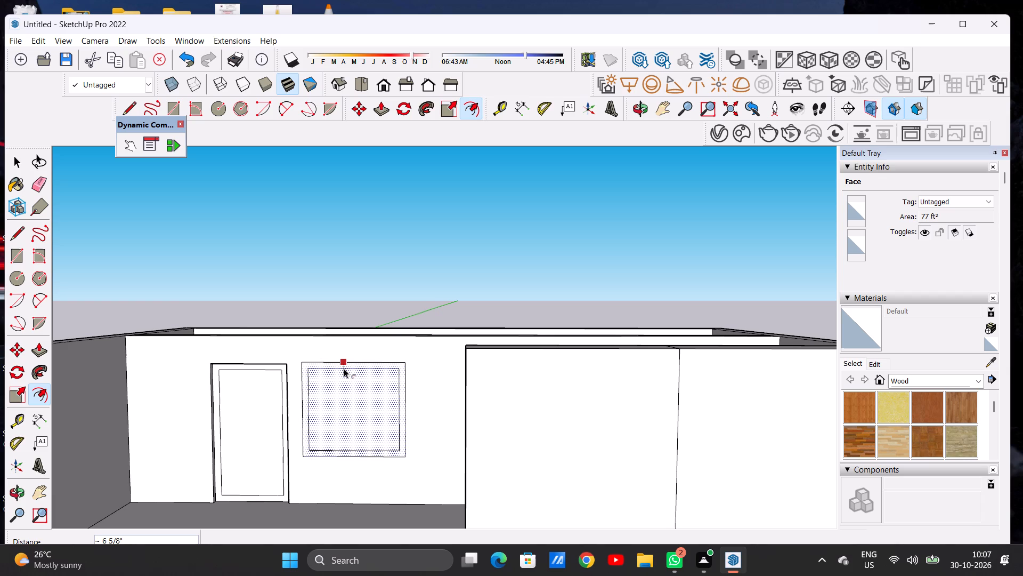
key(space)
Draw two closely spaced vertical lines, about 7' 3 7/8" long, across the middle of the inner window outline as a mullion.
text(L)
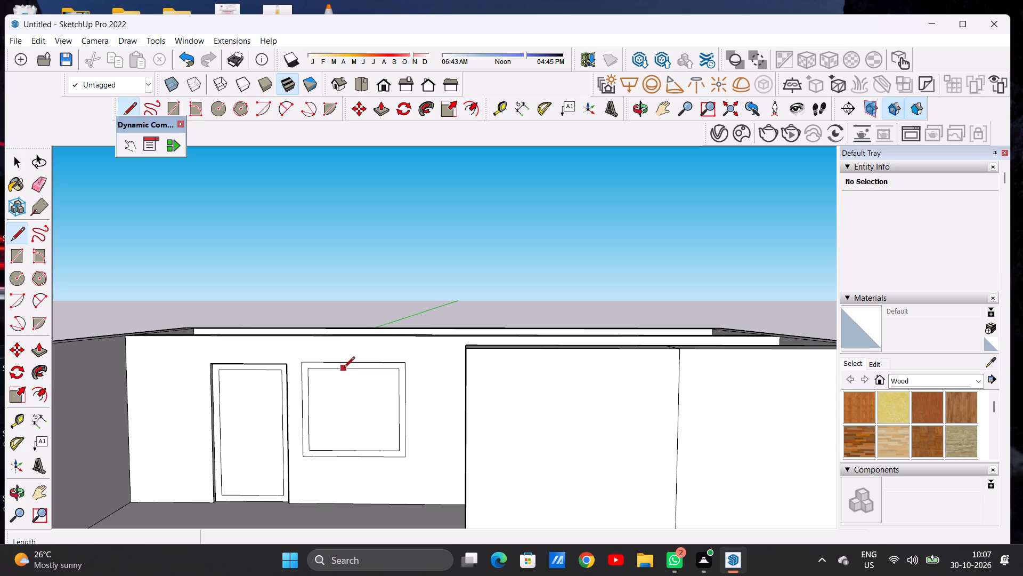
scroll(330, 357, down, 1)
scroll(344, 418, up, 5)
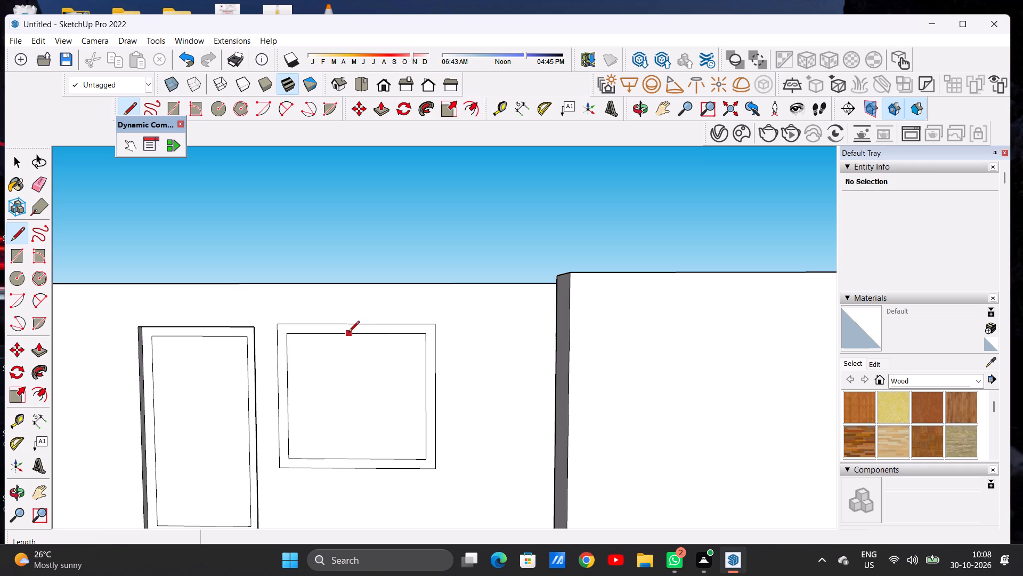
click(348, 333)
click(350, 460)
click(360, 334)
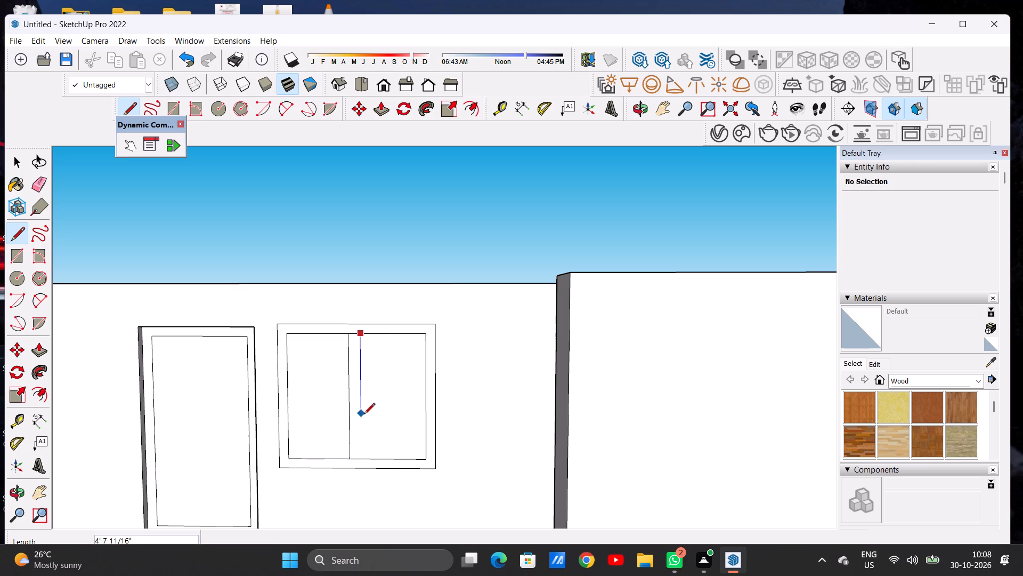
click(362, 457)
key(space)
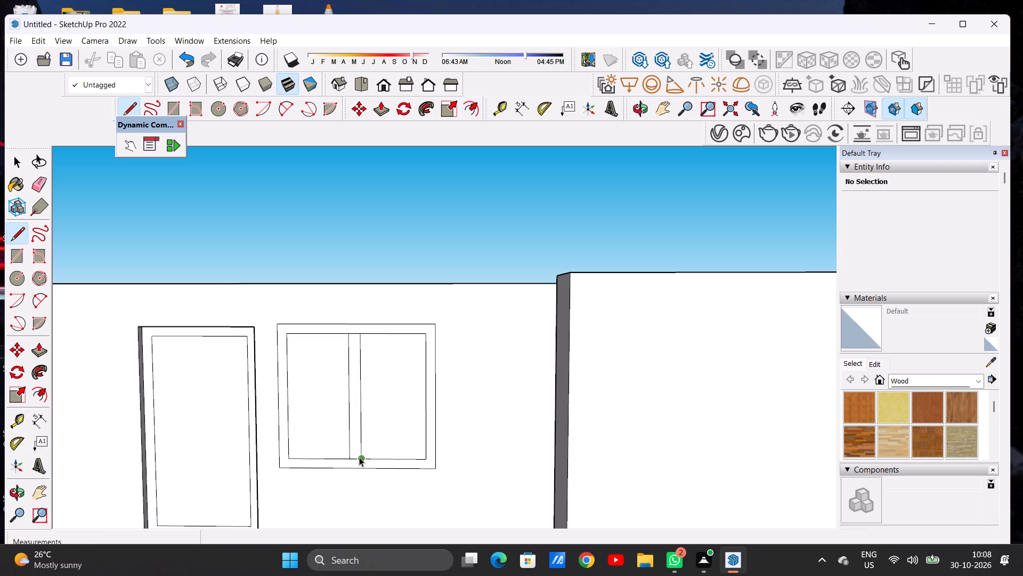
Examine the whole two-storey building from several angles, including the upper-floor door, window and front panel.
scroll(336, 427, down, 13)
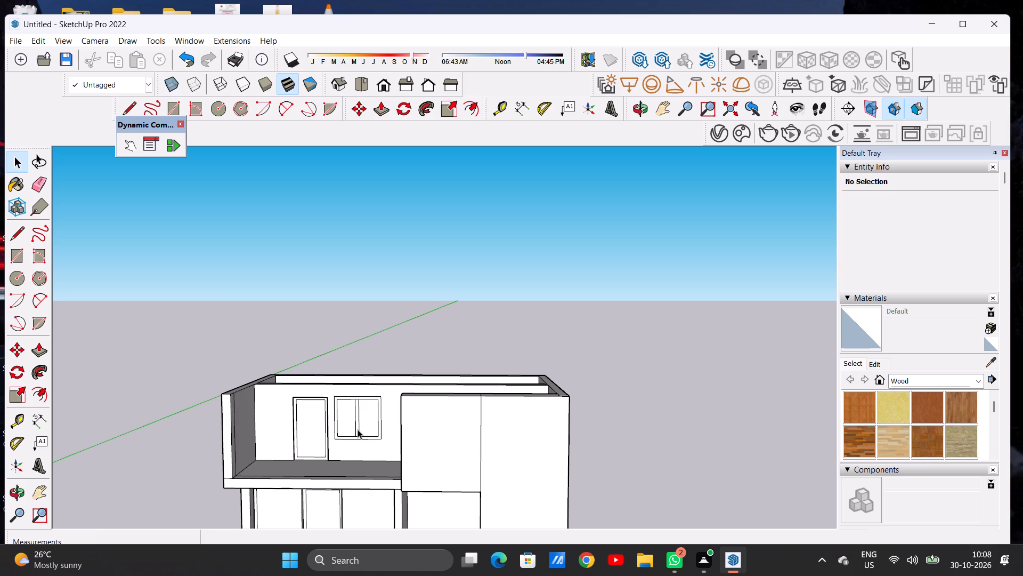
scroll(358, 429, down, 11)
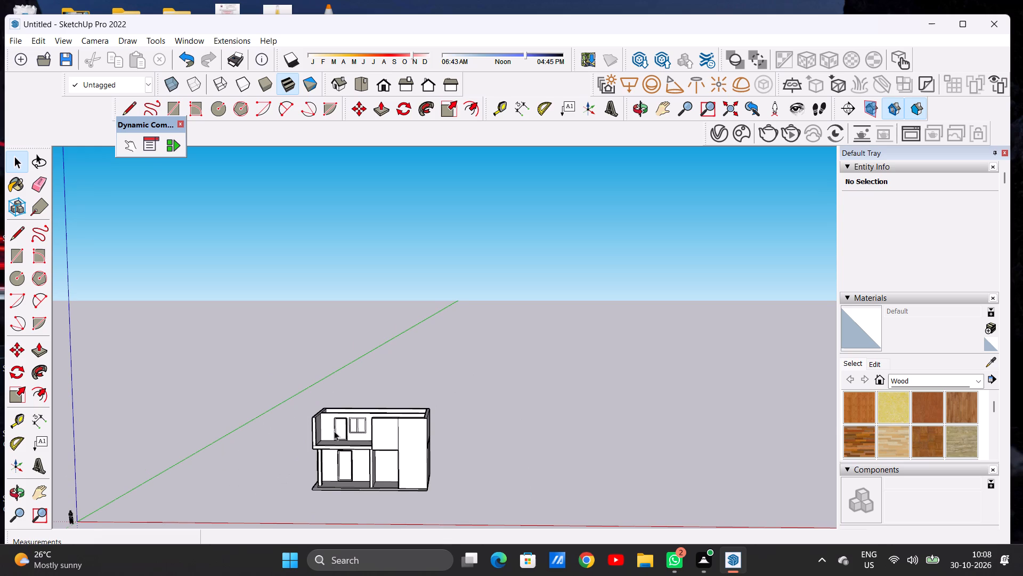
scroll(334, 431, down, 5)
middle_drag(364, 431, 400, 414)
scroll(333, 426, up, 20)
middle_drag(346, 436, 249, 488)
middle_drag(210, 387, 186, 390)
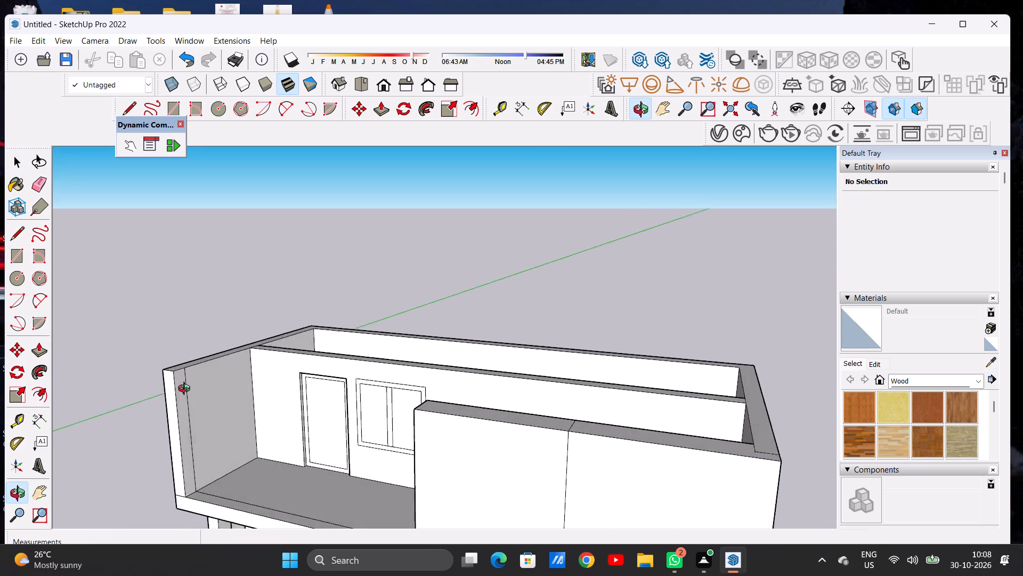
middle_drag(186, 390, 256, 371)
scroll(307, 414, down, 6)
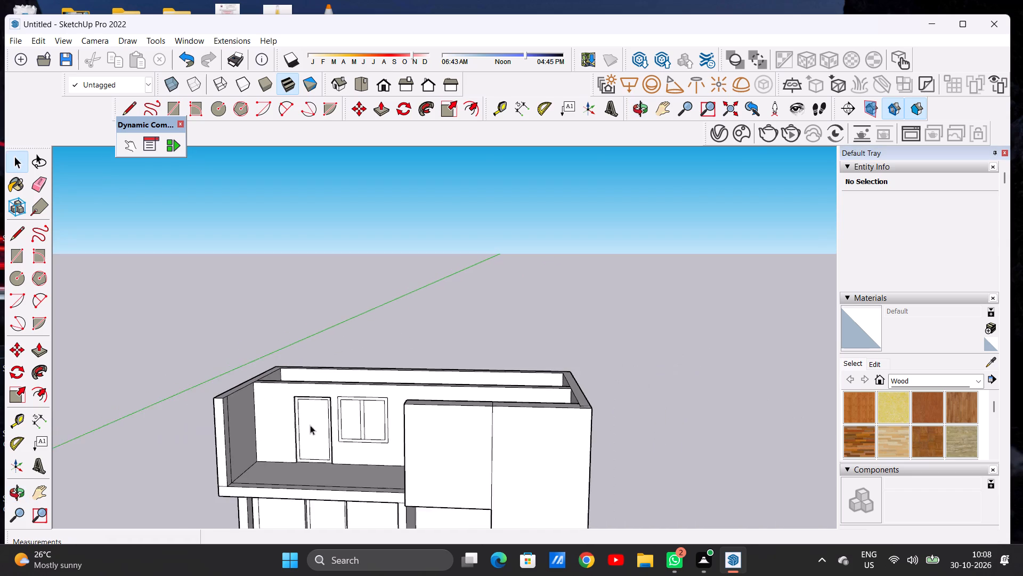
scroll(310, 425, down, 9)
middle_drag(364, 438, 367, 419)
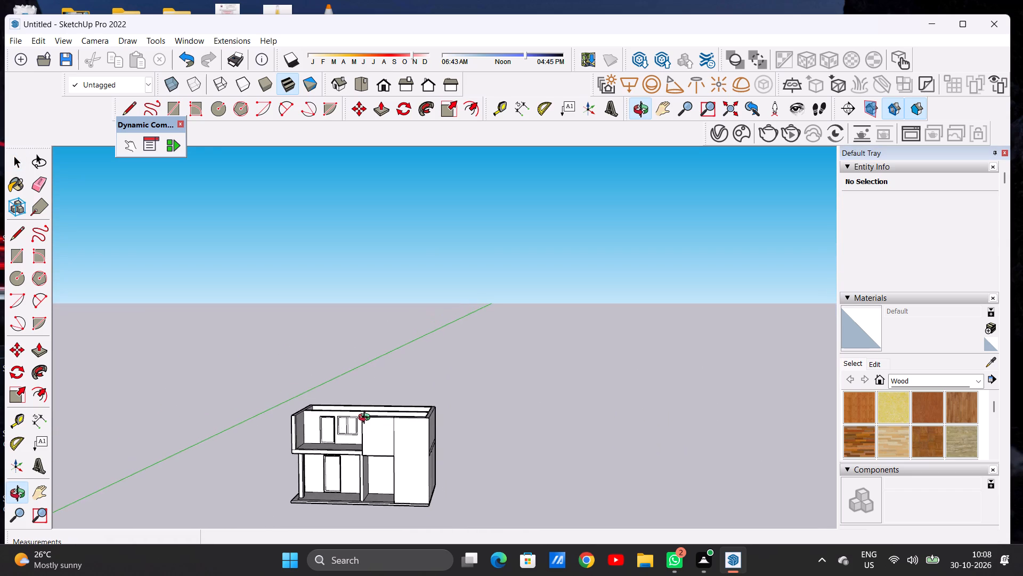
middle_drag(367, 419, 371, 410)
scroll(403, 449, down, 4)
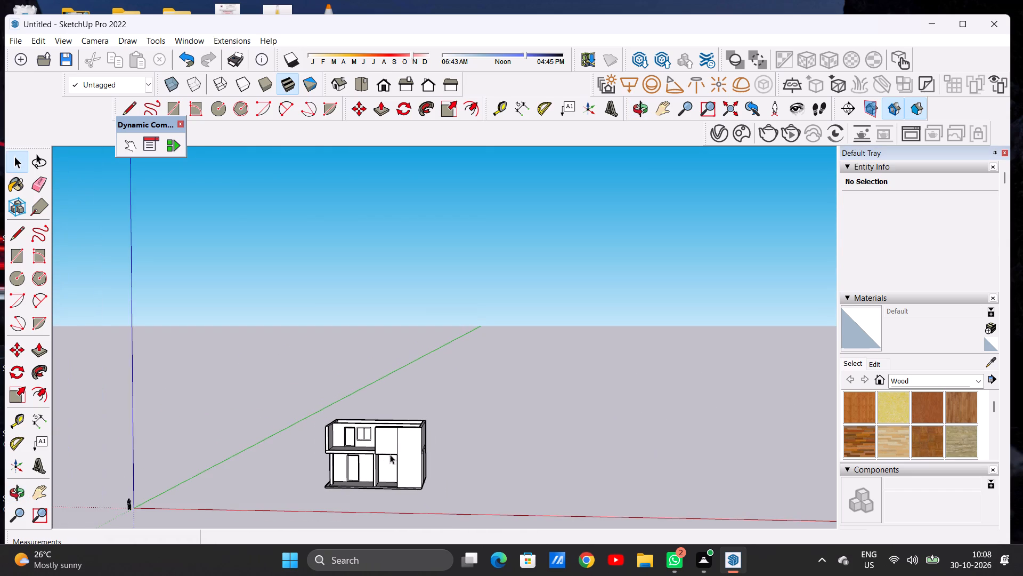
middle_drag(375, 458, 451, 461)
scroll(388, 459, up, 16)
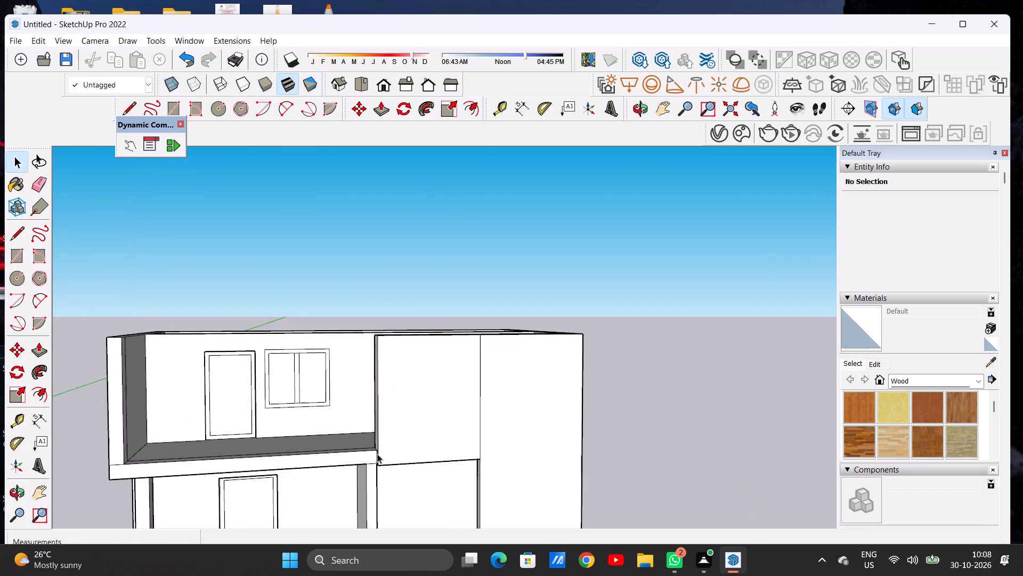
scroll(377, 454, up, 7)
middle_drag(434, 439, 540, 435)
scroll(453, 452, up, 6)
scroll(451, 451, down, 8)
scroll(451, 438, up, 1)
scroll(451, 438, down, 3)
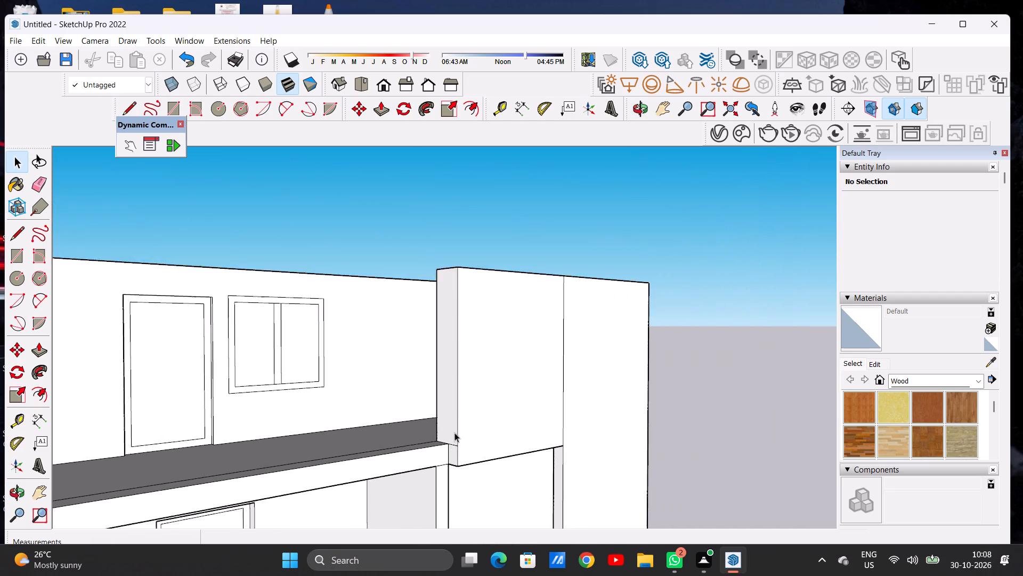
scroll(454, 433, down, 16)
middle_drag(492, 414, 325, 406)
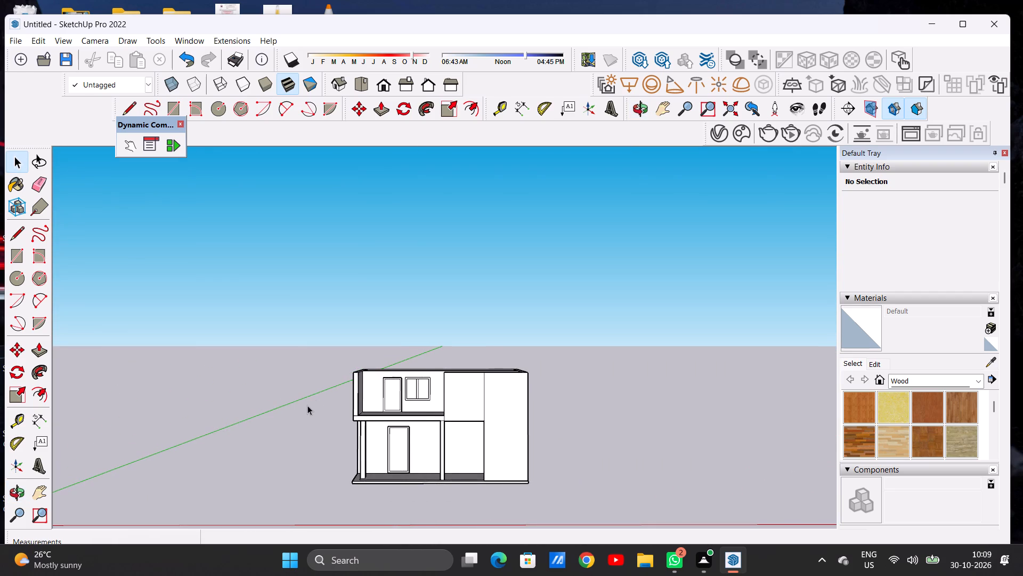
scroll(319, 401, down, 4)
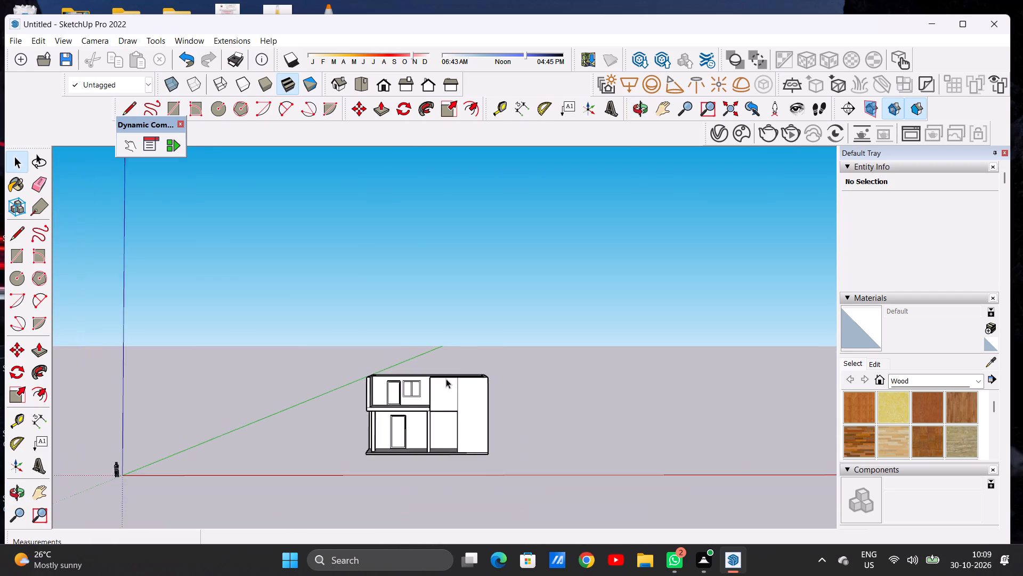
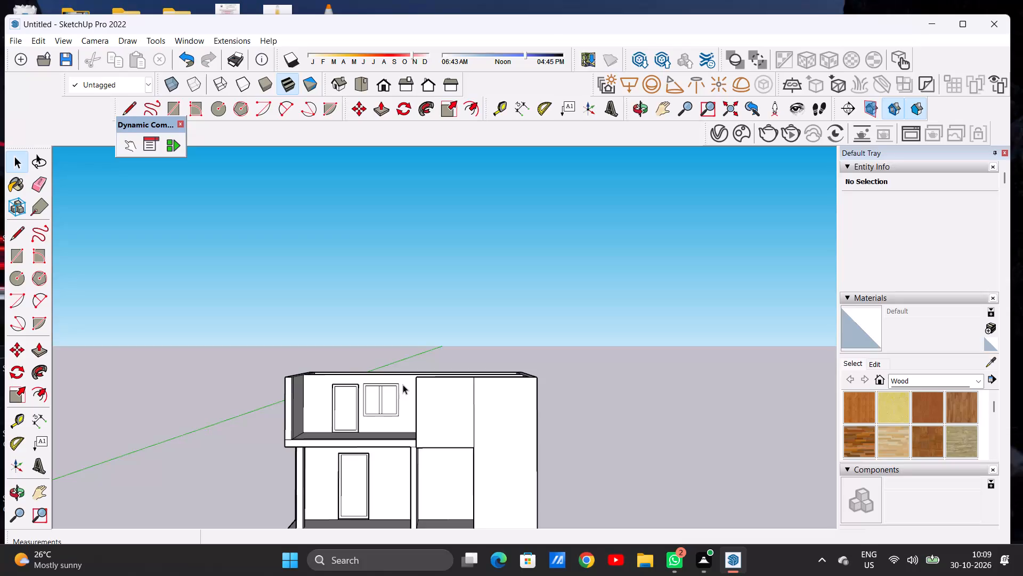
Examine the two-storey building from the front and above, focusing on the upper-floor balcony slab, its front edge and the adjoining front panel.
scroll(403, 385, down, 7)
middle_drag(400, 381, 394, 482)
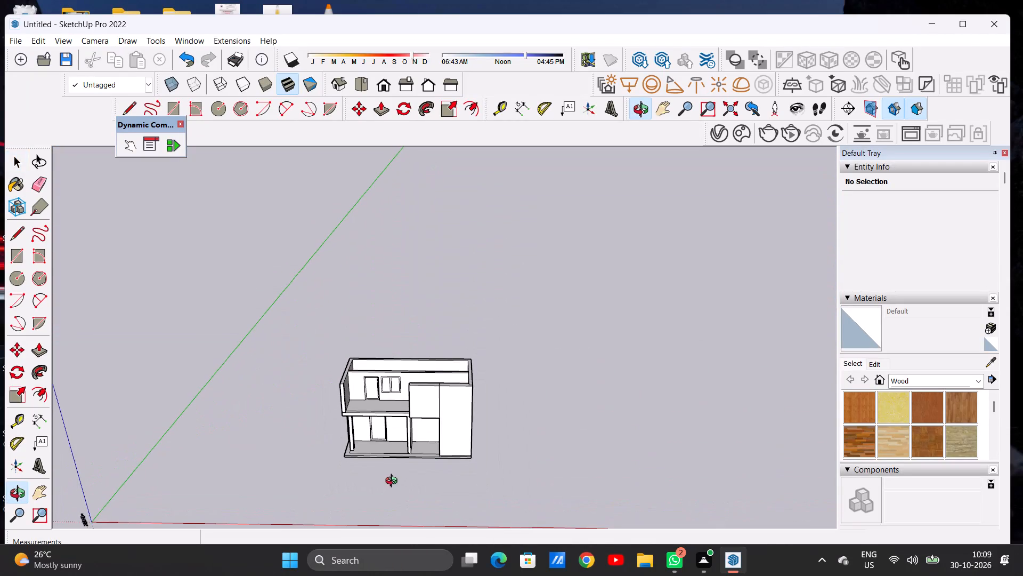
middle_drag(394, 482, 393, 482)
scroll(383, 402, up, 10)
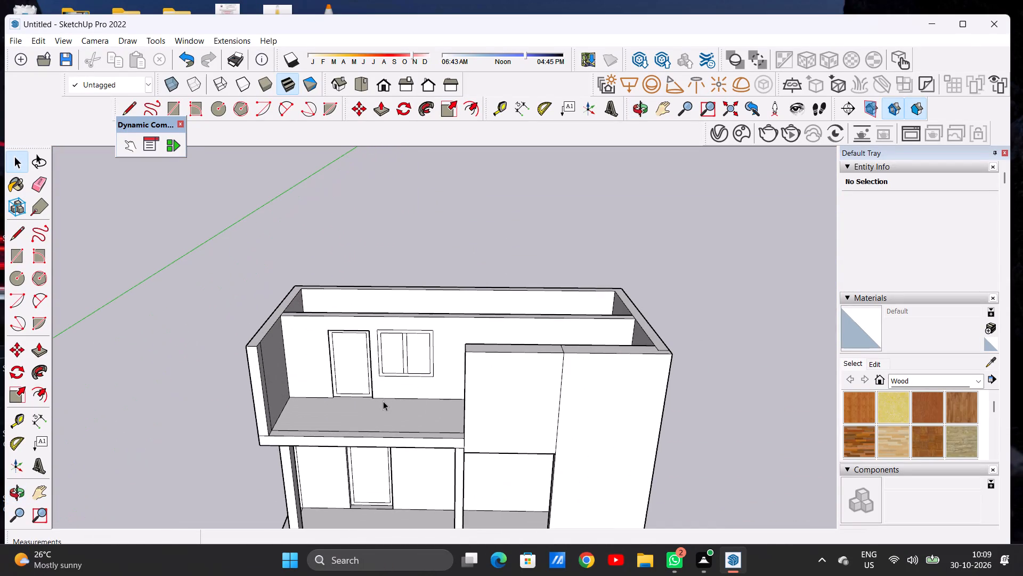
scroll(407, 446, down, 7)
middle_drag(418, 455, 415, 387)
scroll(366, 414, up, 7)
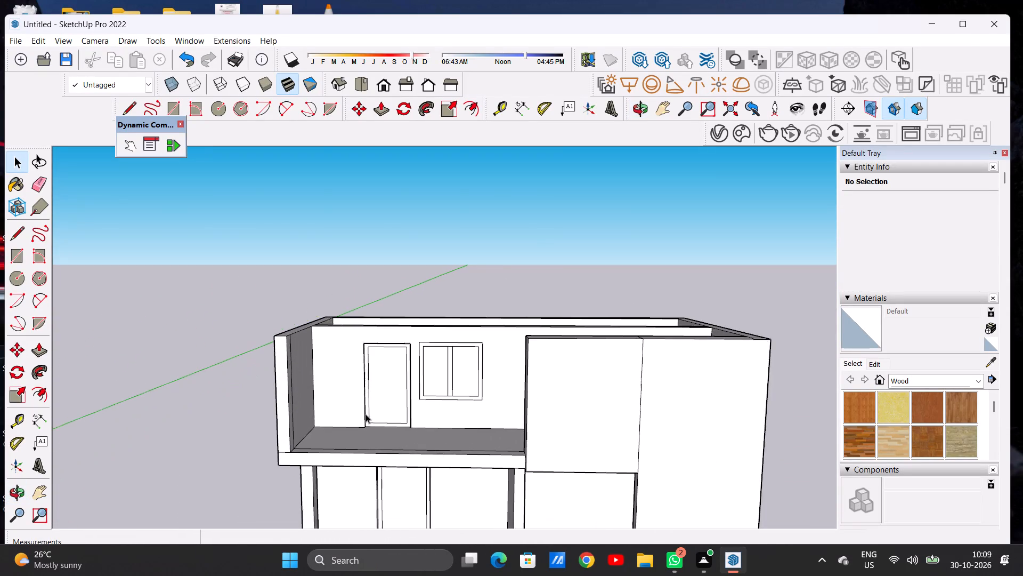
scroll(362, 417, down, 8)
middle_drag(363, 425, 362, 513)
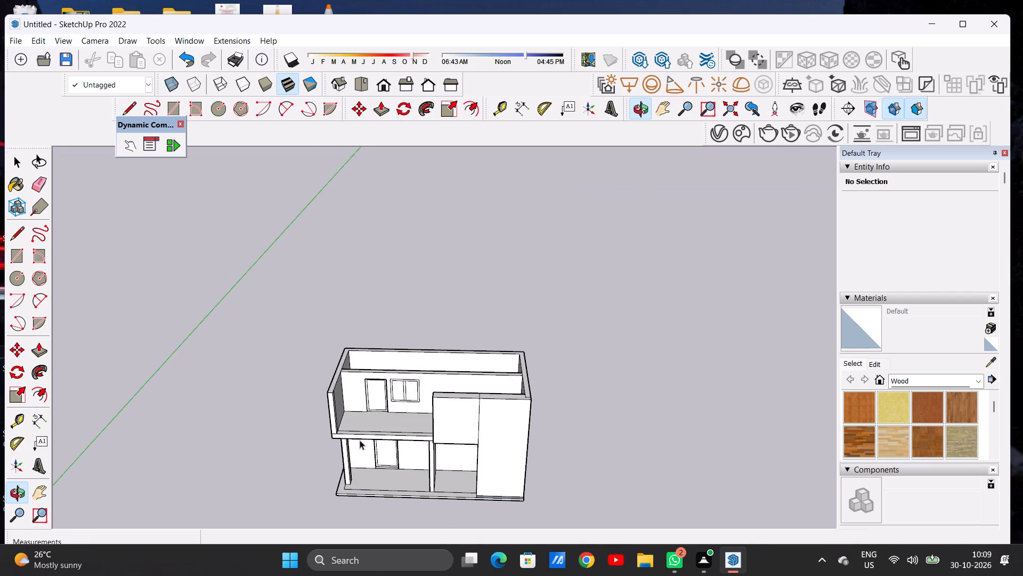
scroll(360, 440, up, 9)
scroll(374, 431, down, 1)
scroll(374, 431, up, 6)
middle_drag(374, 416, 371, 447)
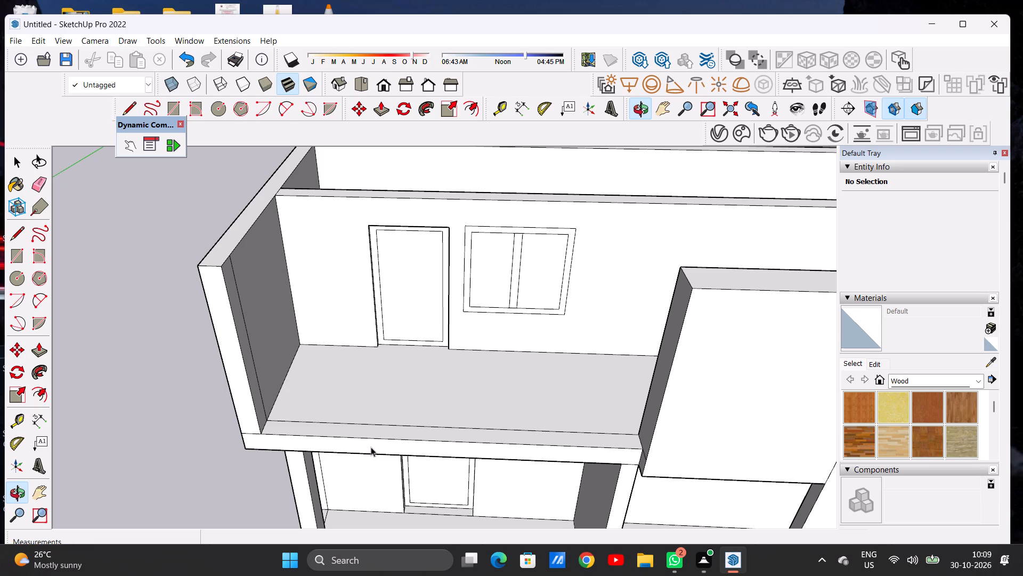
scroll(328, 380, down, 3)
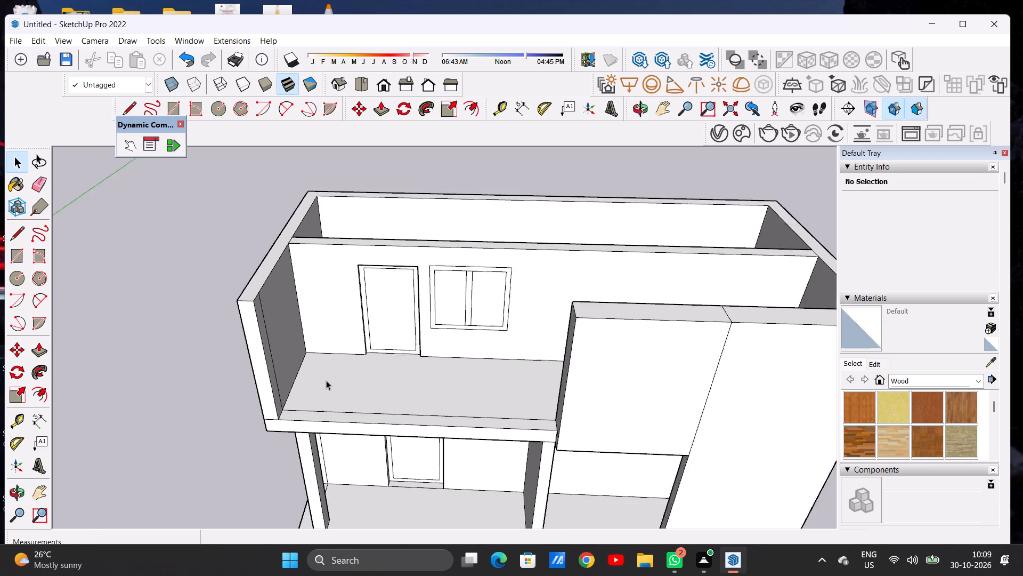
scroll(326, 380, down, 5)
middle_drag(322, 373, 344, 422)
scroll(431, 419, up, 1)
scroll(431, 419, down, 1)
scroll(431, 419, up, 5)
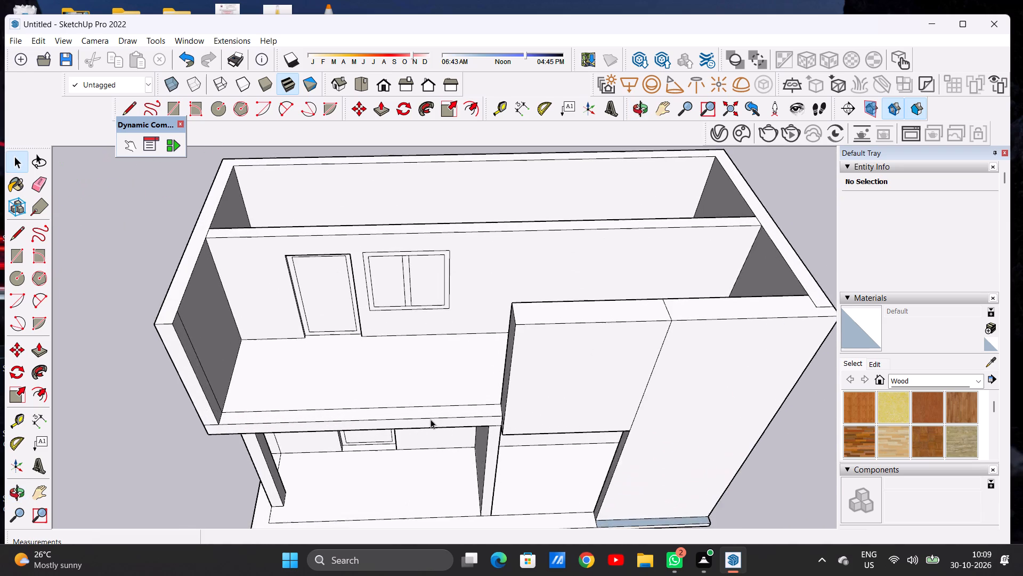
scroll(431, 419, down, 1)
scroll(431, 419, up, 6)
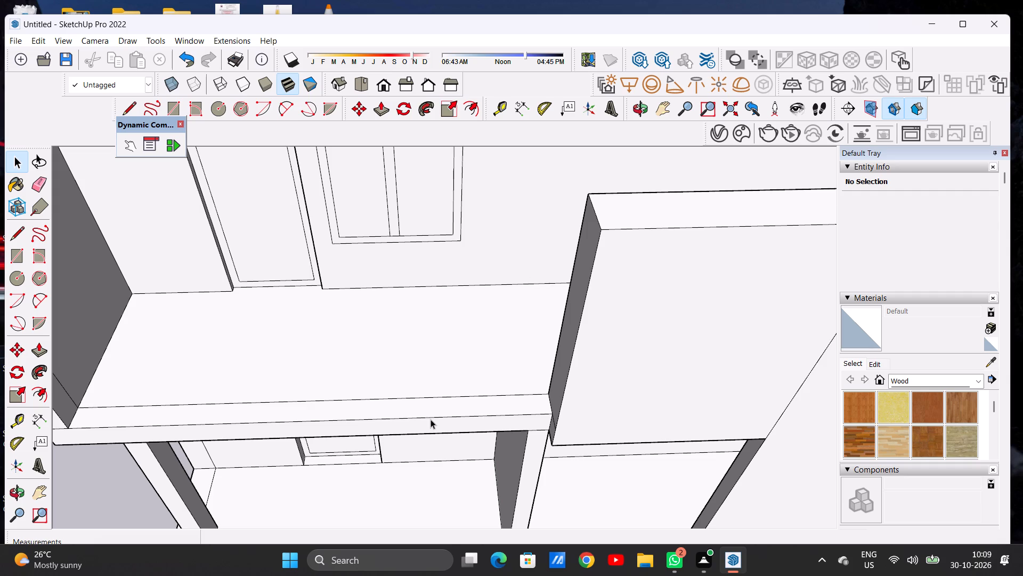
scroll(464, 402, down, 6)
key(l)
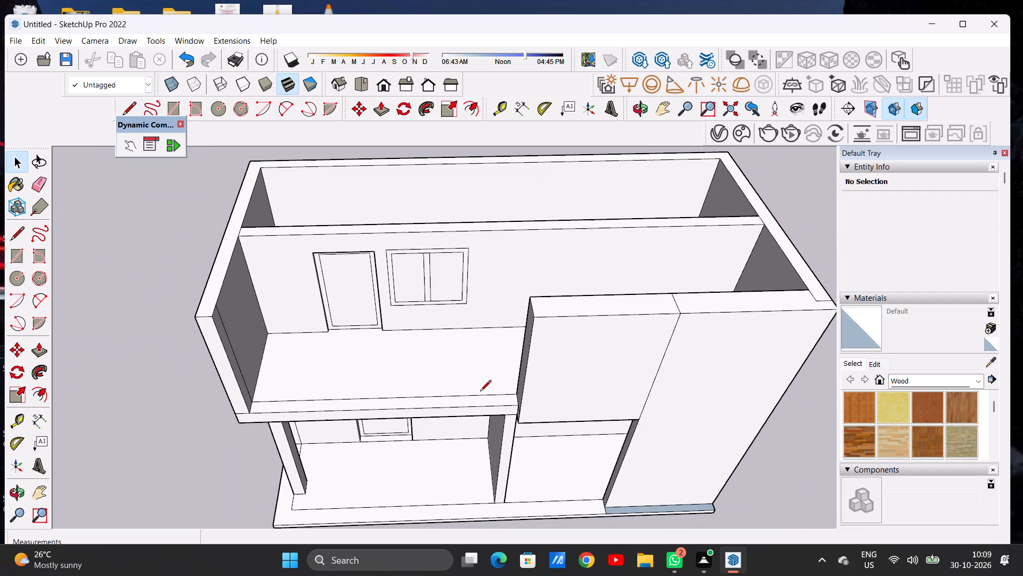
key(space)
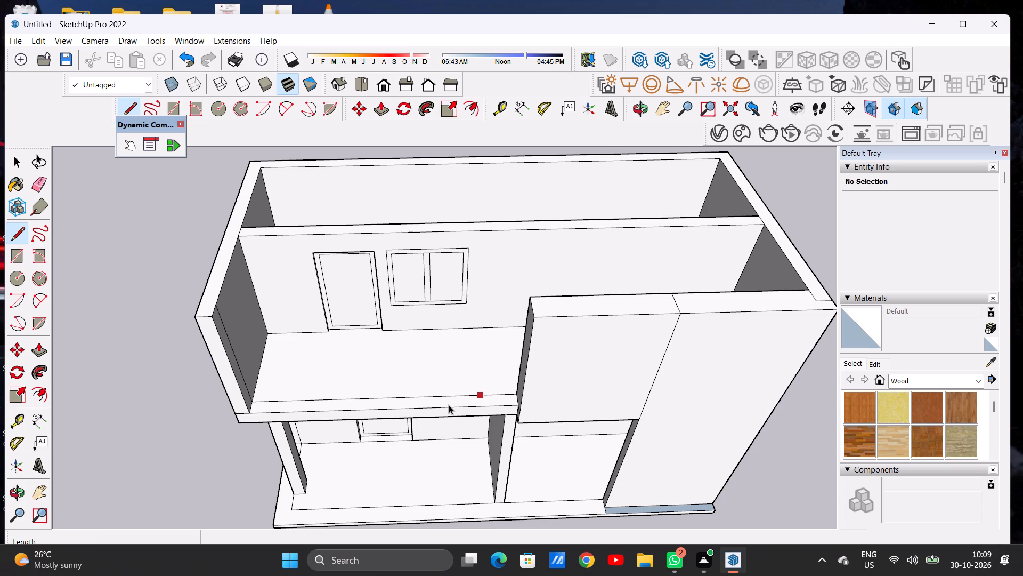
scroll(449, 405, down, 4)
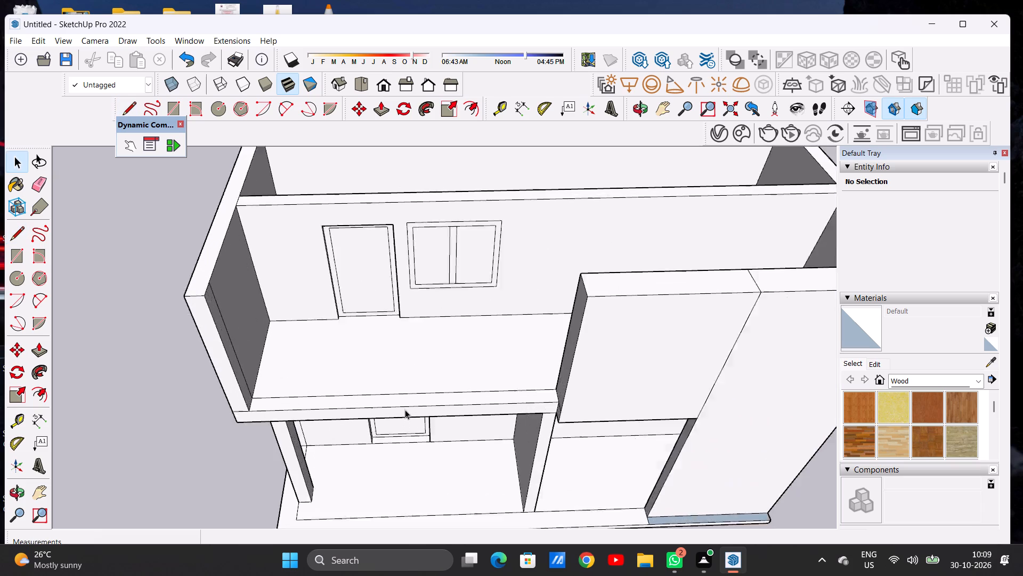
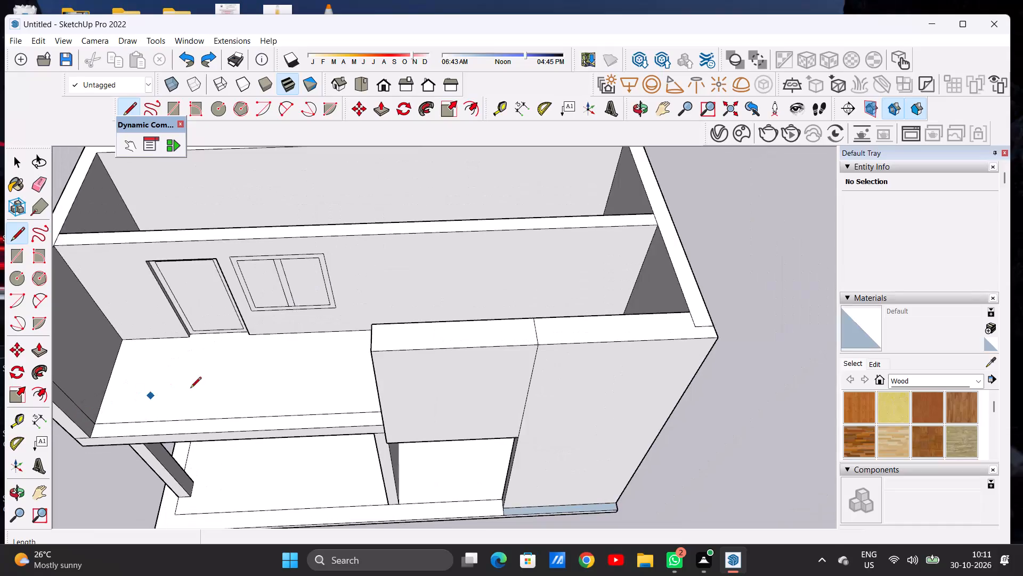
Examine the two-storey building from the front and above, closing in on the upper balcony's floor and front strip.
scroll(215, 389, down, 8)
scroll(322, 394, down, 4)
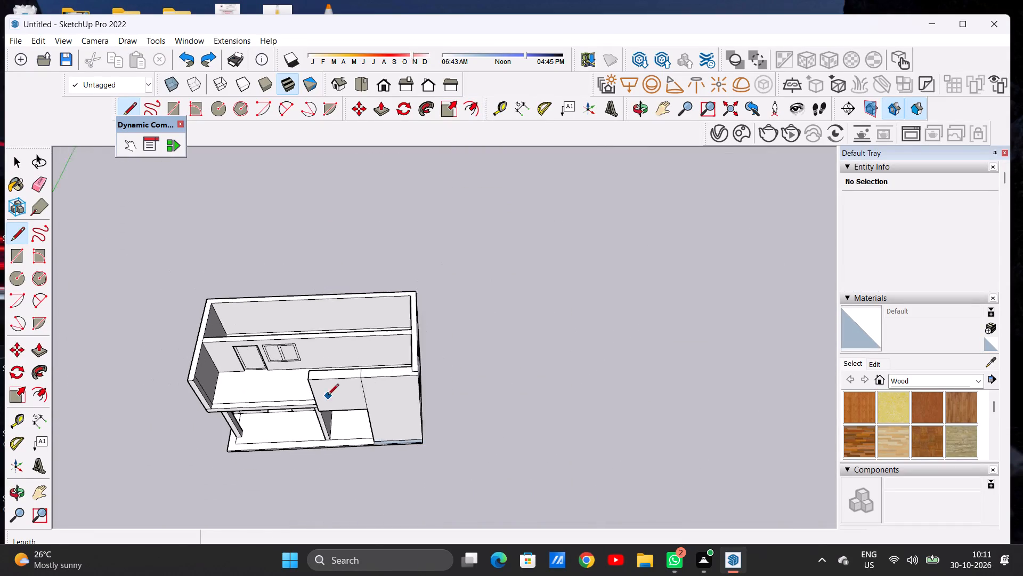
middle_drag(190, 411, 212, 374)
scroll(279, 386, down, 4)
middle_drag(262, 402, 266, 306)
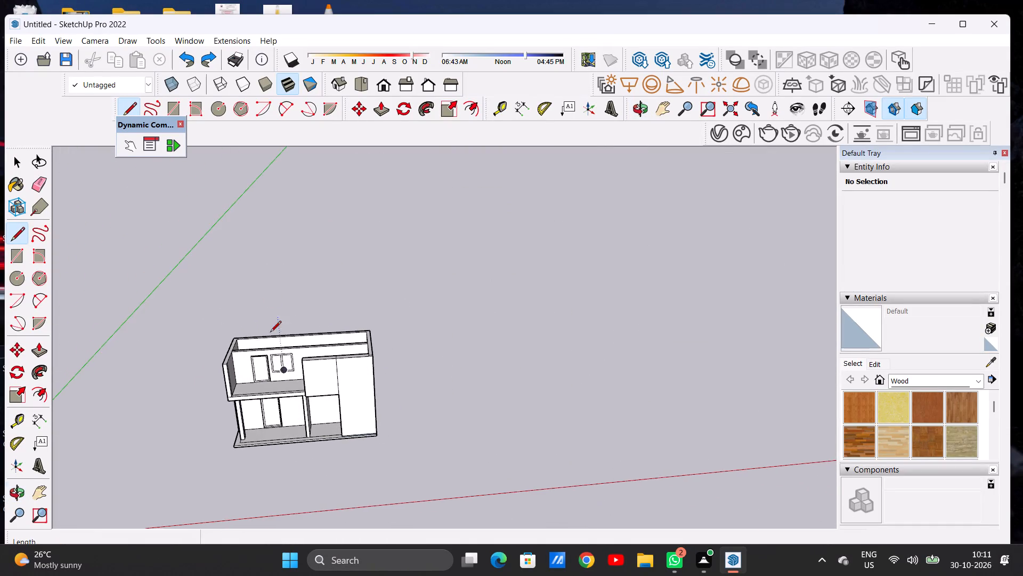
scroll(277, 349, up, 11)
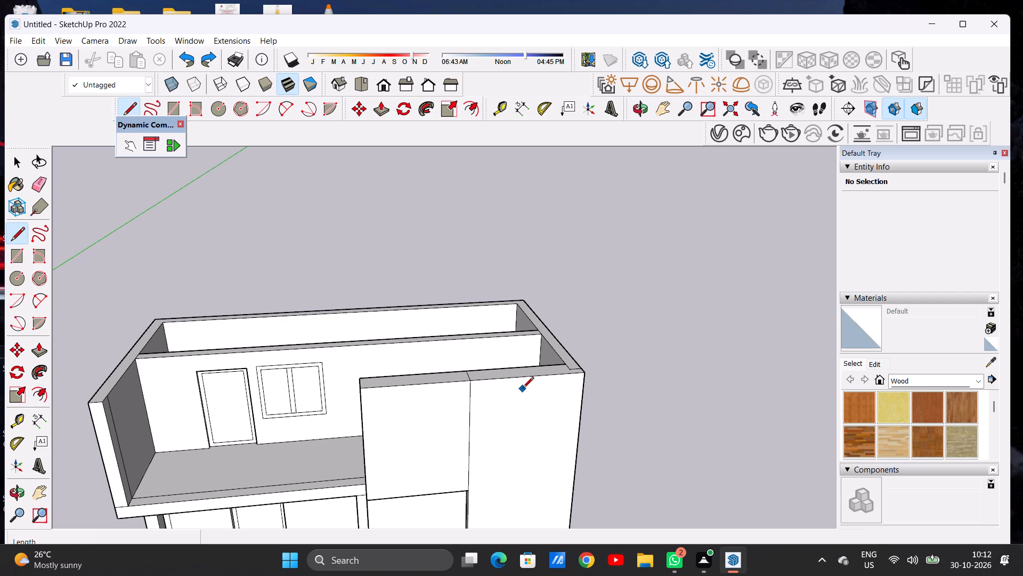
scroll(486, 379, down, 5)
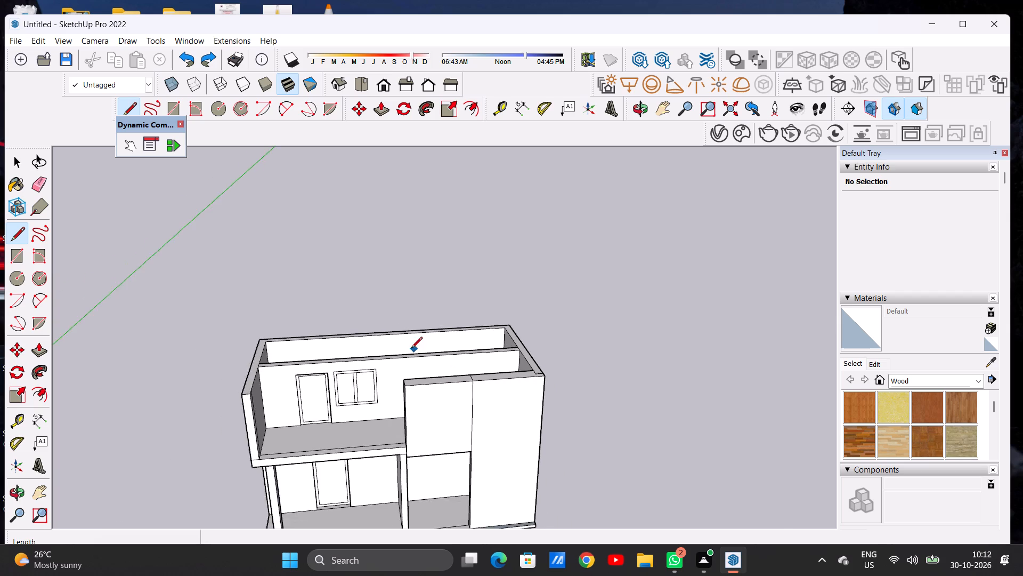
scroll(411, 349, down, 5)
middle_drag(456, 403, 441, 356)
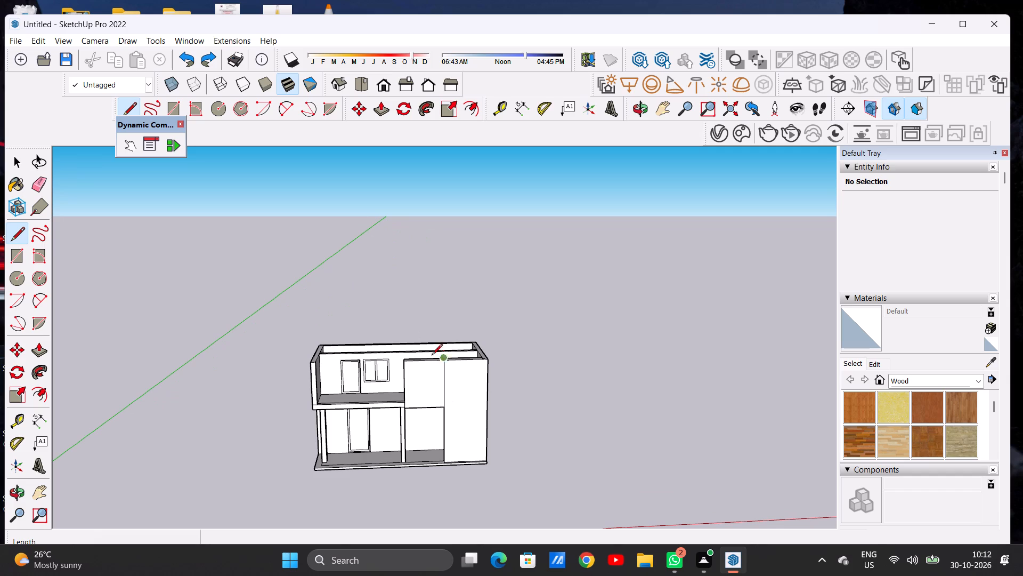
scroll(382, 372, down, 8)
scroll(412, 377, up, 3)
scroll(412, 377, down, 1)
scroll(412, 377, up, 7)
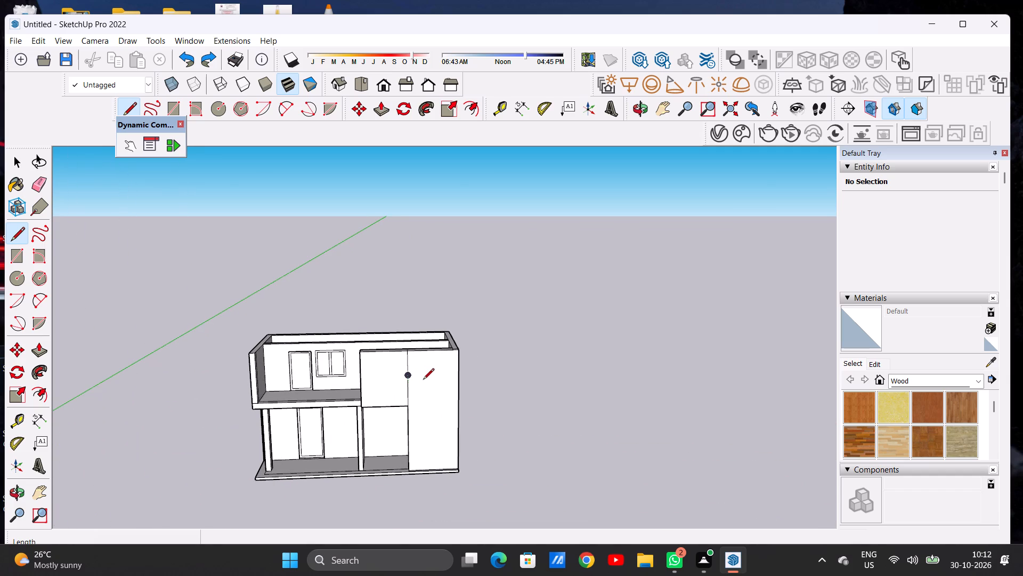
key(space)
scroll(467, 401, down, 10)
scroll(370, 409, up, 6)
scroll(462, 392, up, 4)
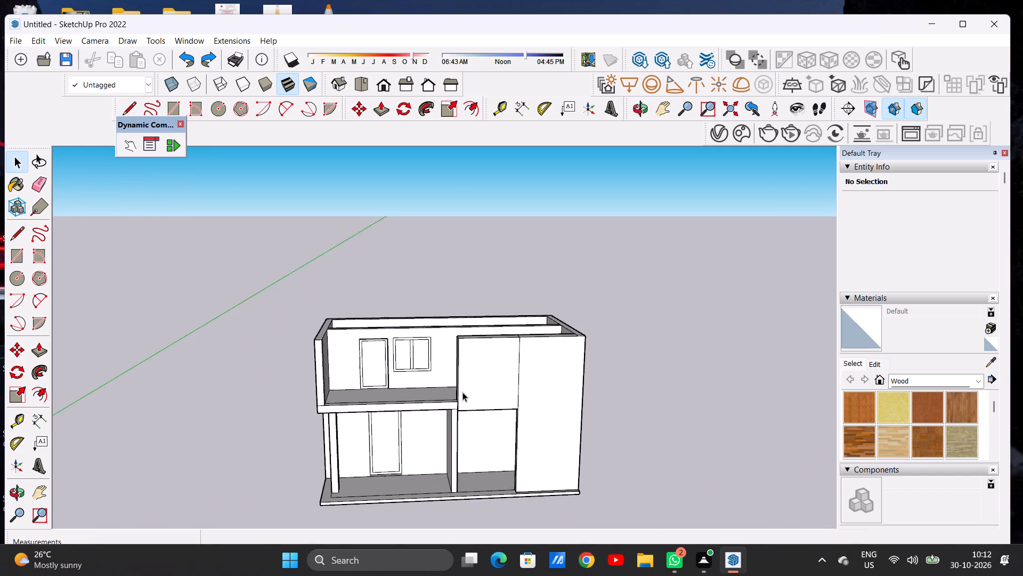
scroll(462, 392, up, 9)
middle_drag(443, 394, 421, 484)
scroll(445, 444, up, 3)
scroll(445, 439, down, 1)
scroll(445, 439, up, 2)
scroll(445, 439, down, 7)
middle_drag(419, 420, 419, 485)
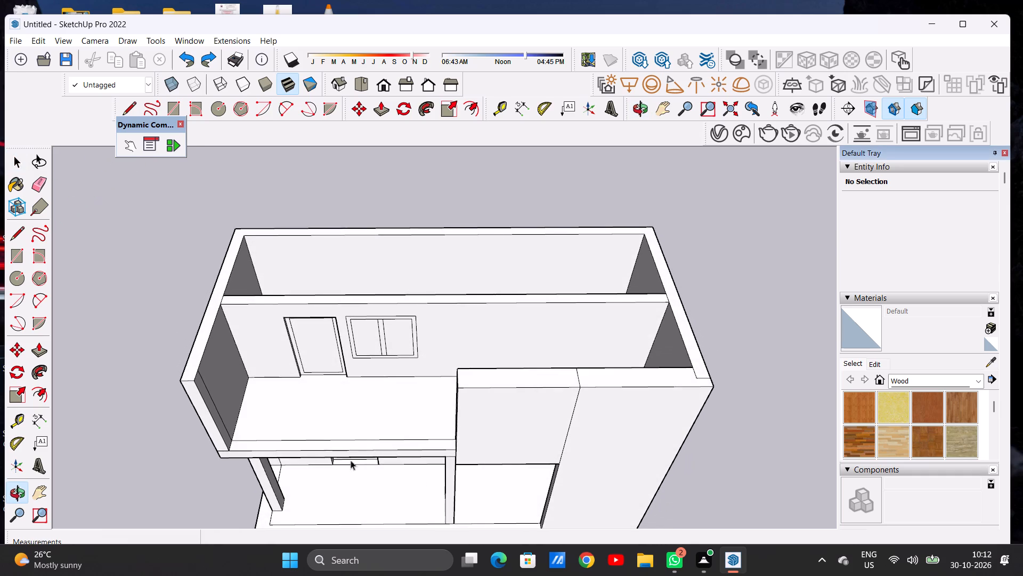
scroll(287, 450, up, 9)
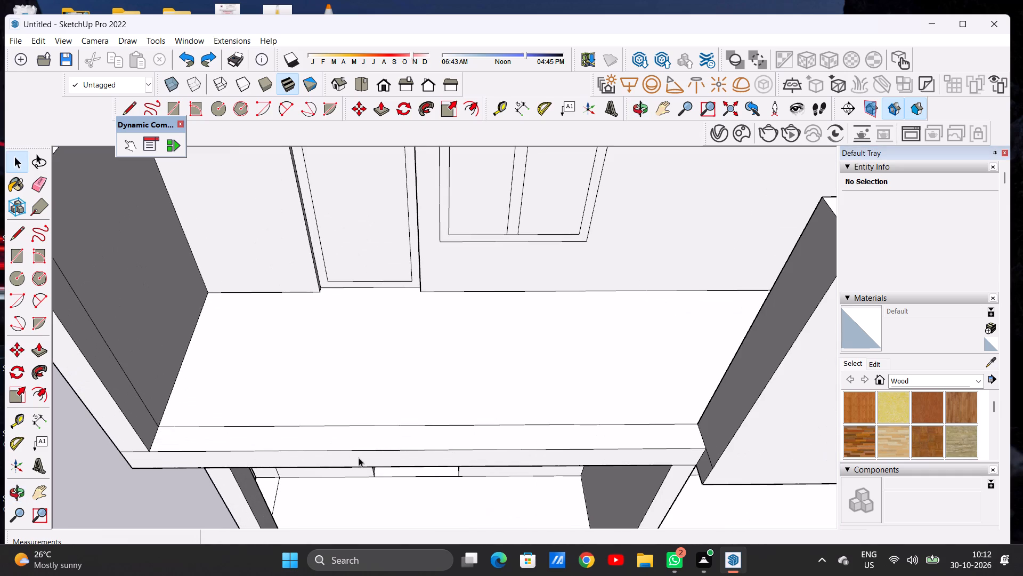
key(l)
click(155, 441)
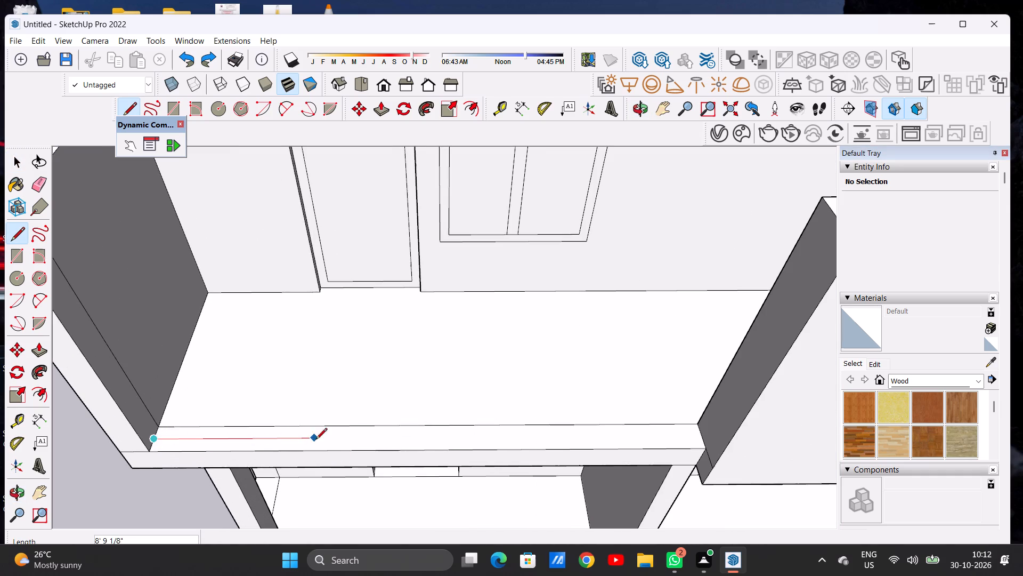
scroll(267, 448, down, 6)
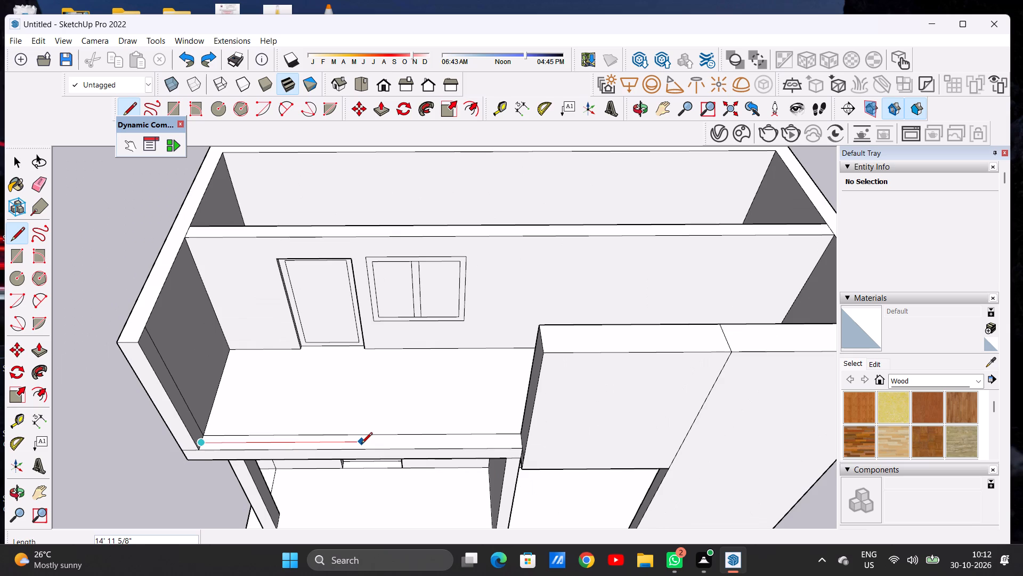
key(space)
Draw a line about 30 ft long along the balcony's front strip, from the side wall to the front panel.
text(L)
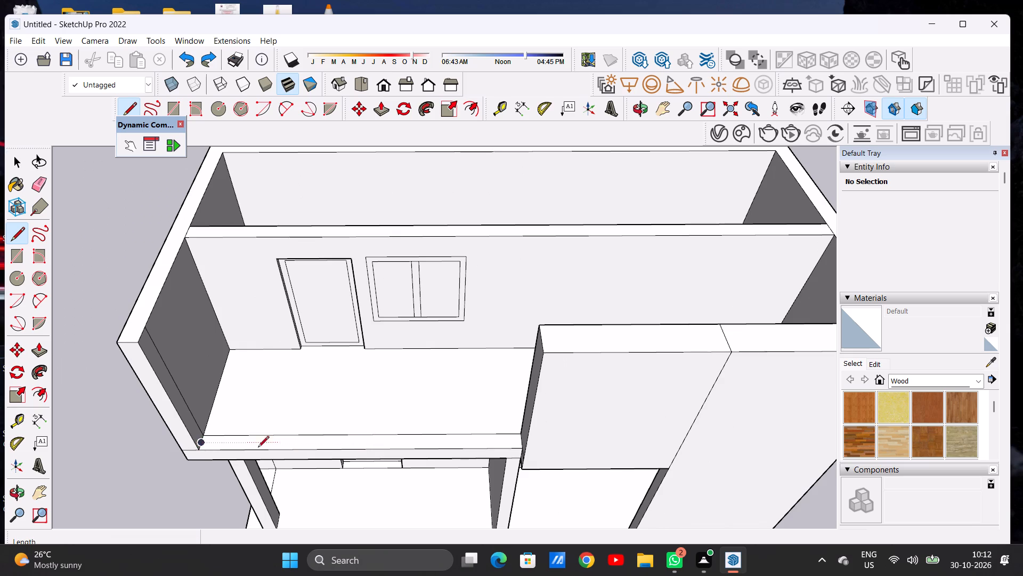
scroll(245, 444, up, 3)
scroll(237, 445, down, 1)
scroll(198, 443, up, 15)
scroll(196, 443, down, 1)
scroll(196, 443, up, 2)
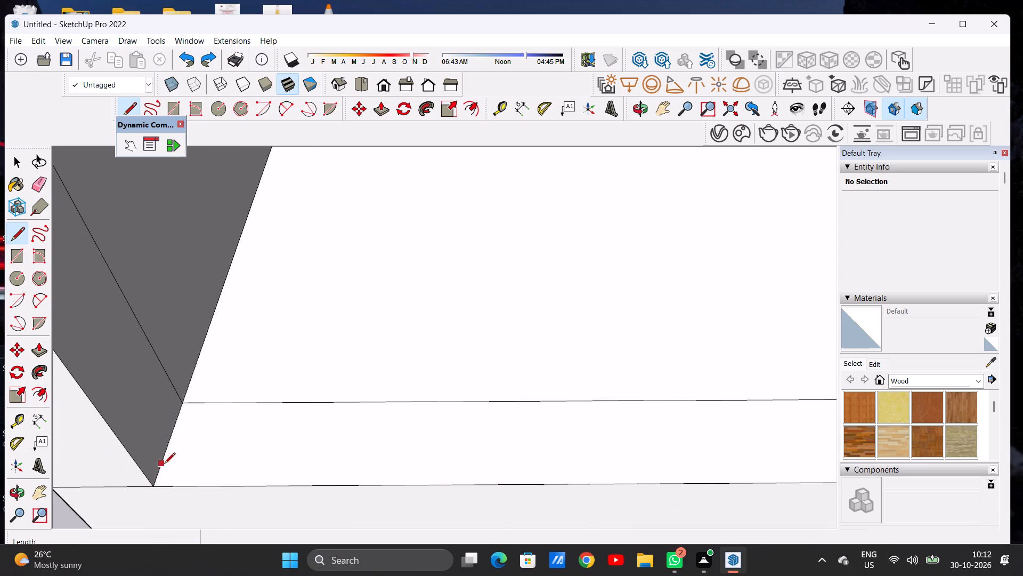
click(163, 462)
scroll(317, 457, down, 7)
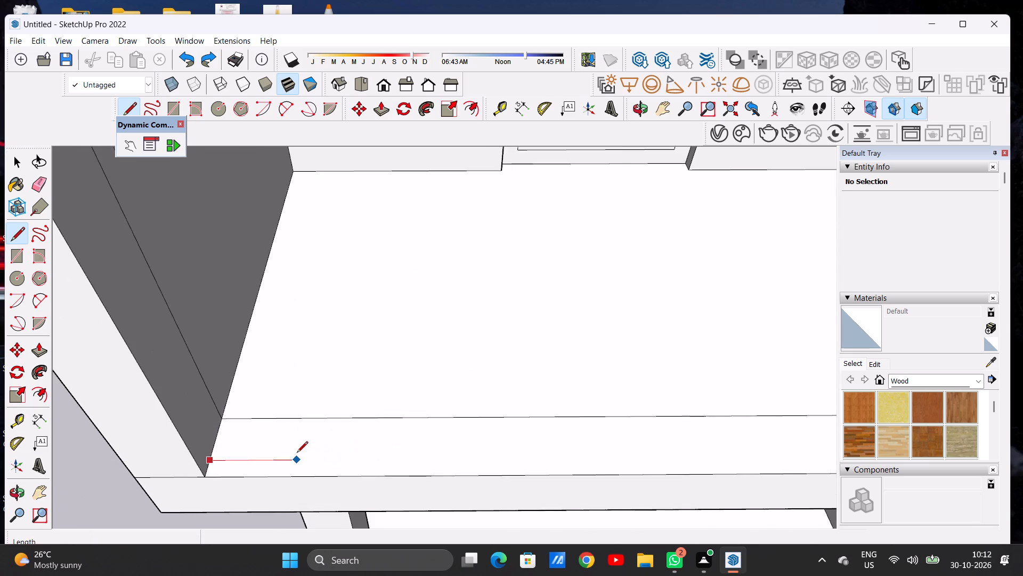
scroll(297, 453, down, 11)
scroll(628, 449, up, 12)
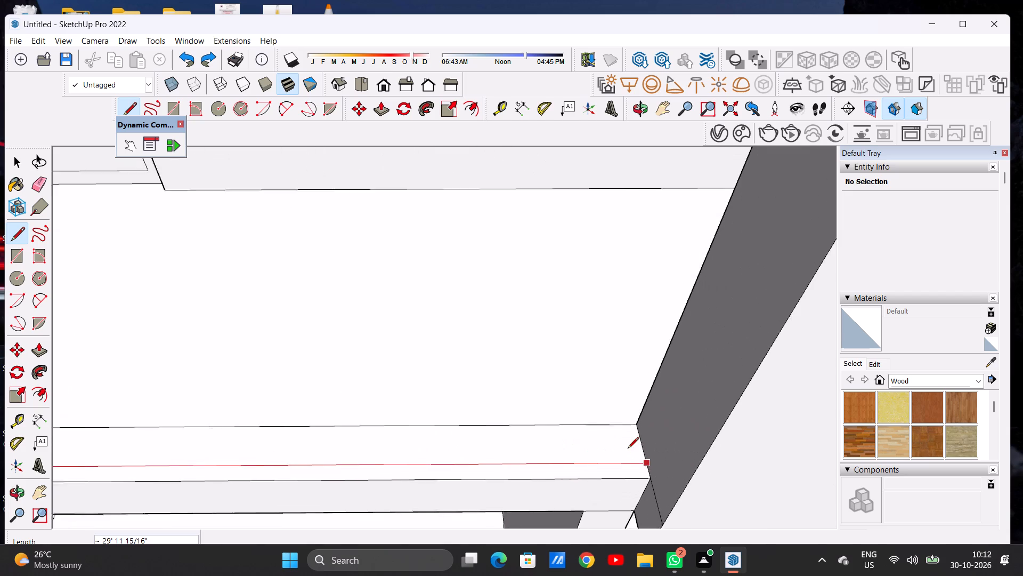
scroll(628, 449, up, 2)
click(656, 466)
key(space)
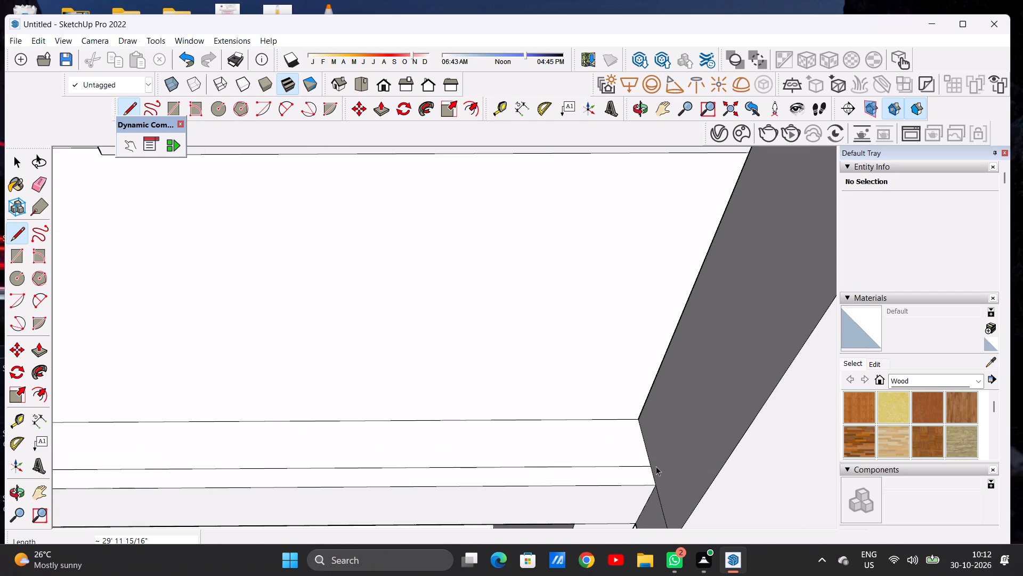
Push/Pull the inner band of the balcony's front strip up by about 8 inches to start a parapet.
text(P)
scroll(515, 467, down, 7)
middle_drag(534, 484, 515, 442)
scroll(530, 423, up, 7)
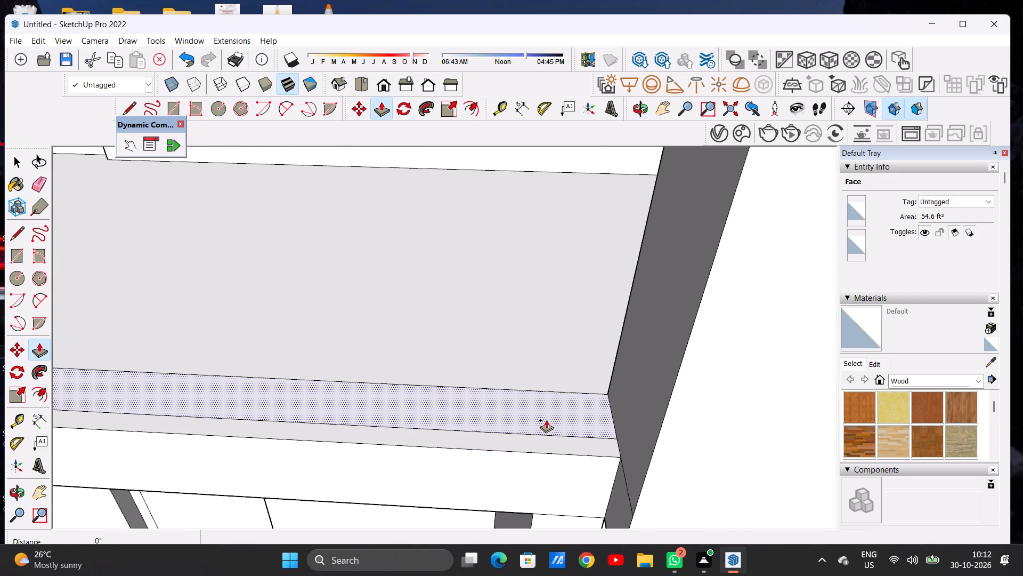
click(546, 420)
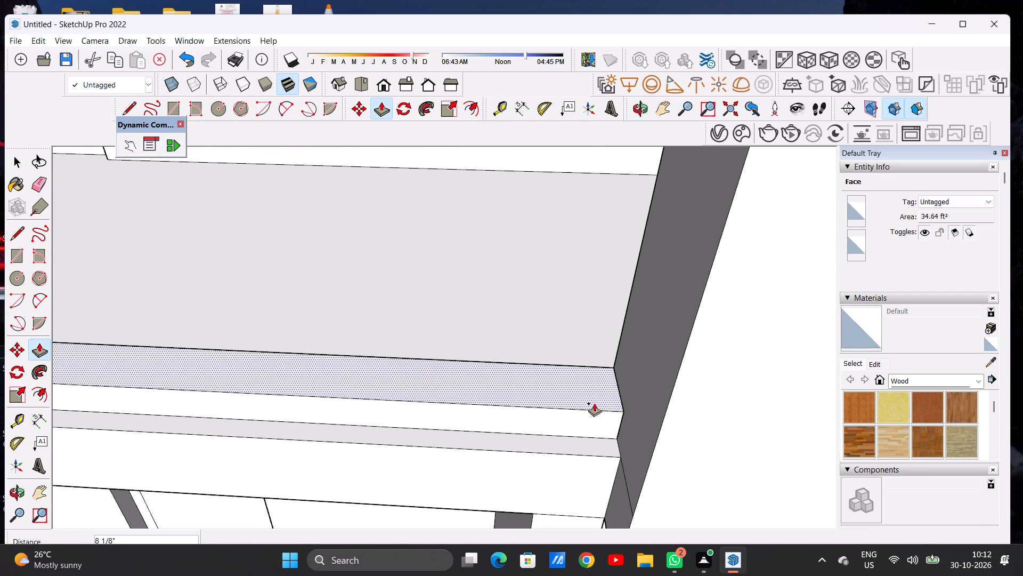
click(595, 399)
key(space)
scroll(548, 430, down, 3)
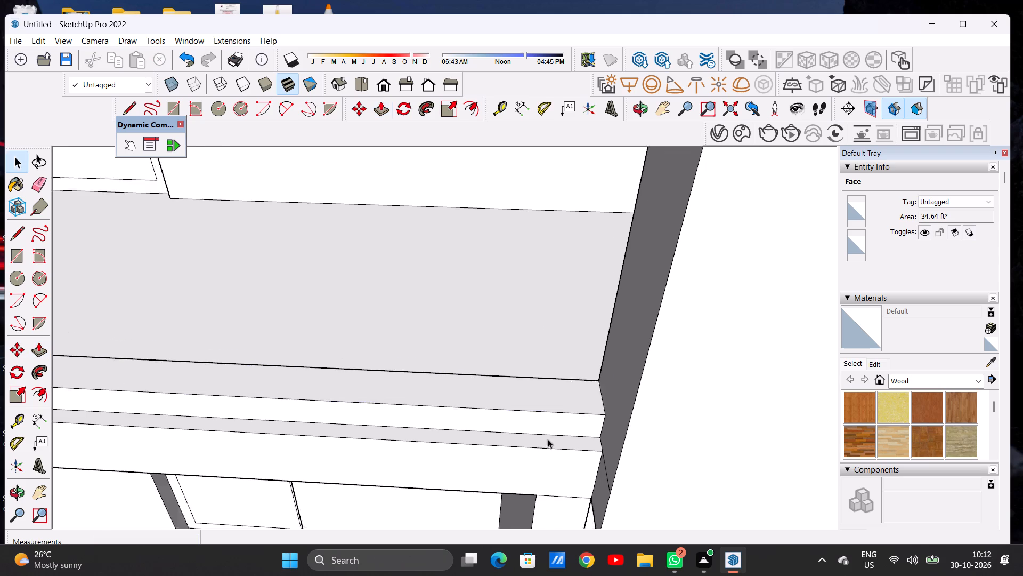
Raise the top face of the low balcony parapet by about another 6 ft with Push/Pull.
scroll(548, 439, down, 3)
scroll(507, 458, down, 1)
scroll(508, 458, up, 1)
scroll(508, 458, down, 15)
middle_drag(496, 465, 497, 405)
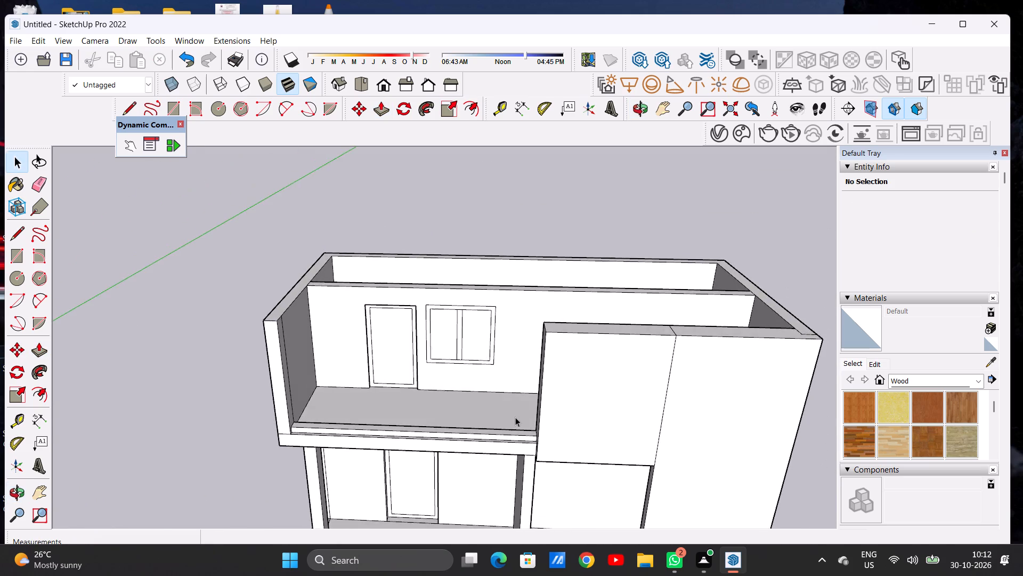
scroll(515, 417, up, 7)
scroll(525, 439, down, 1)
scroll(525, 439, up, 3)
key(p)
scroll(548, 444, up, 5)
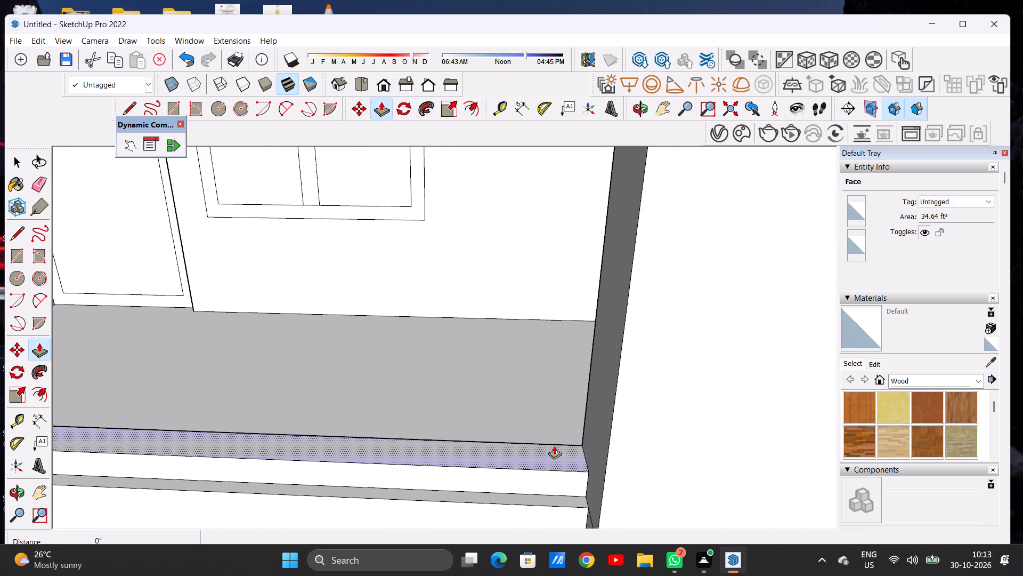
click(554, 446)
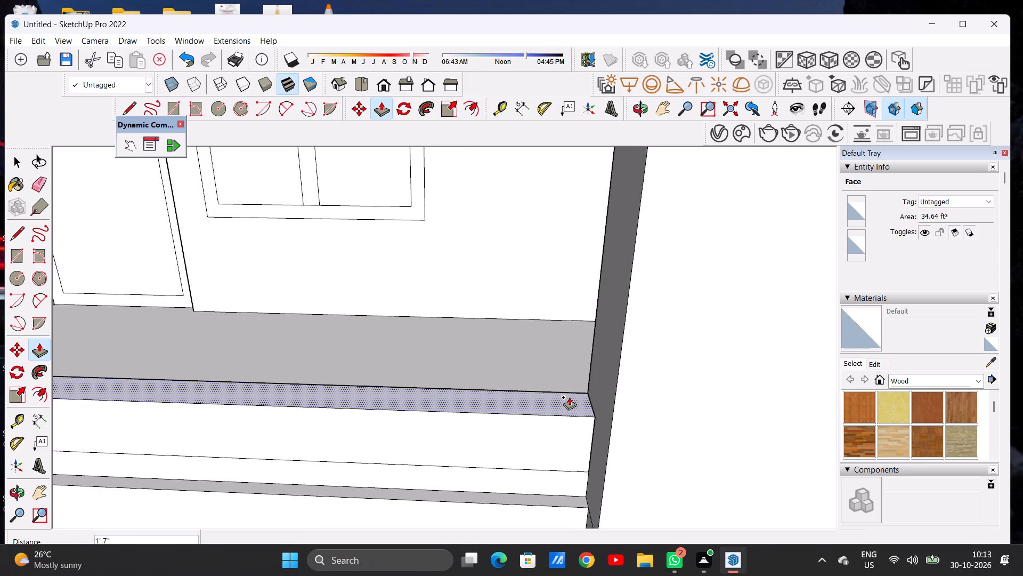
scroll(578, 407, down, 14)
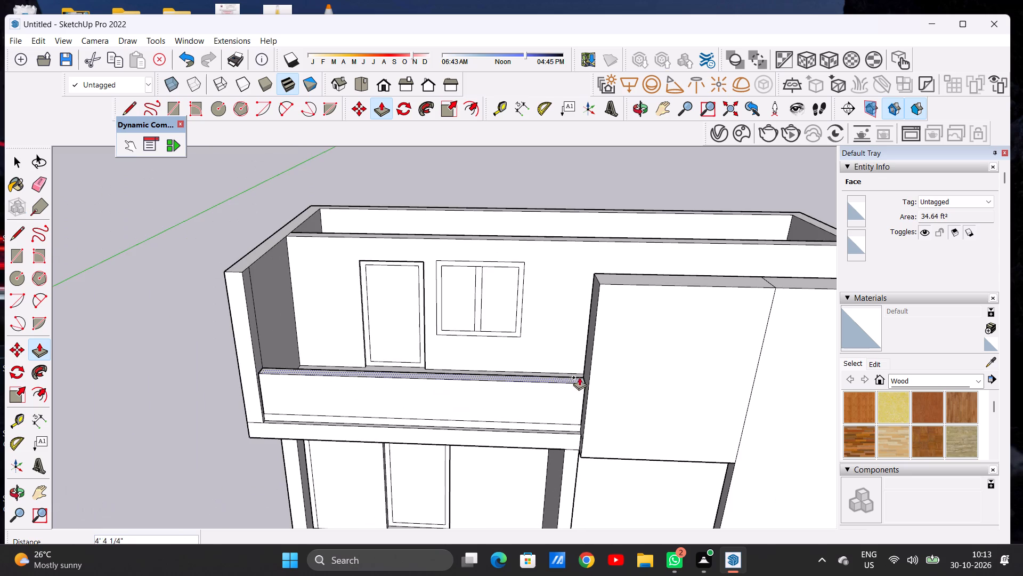
middle_drag(582, 370, 607, 326)
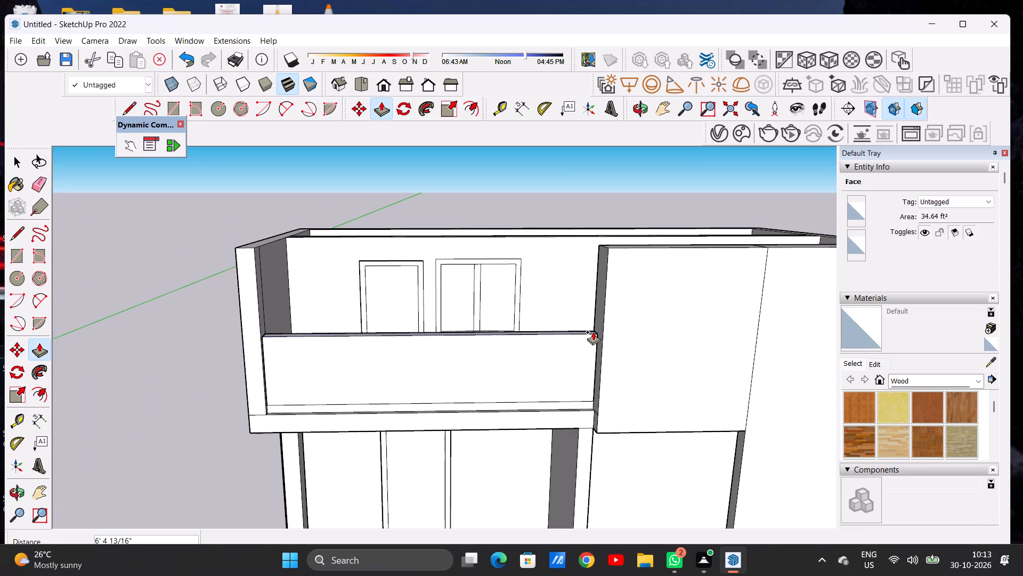
click(594, 336)
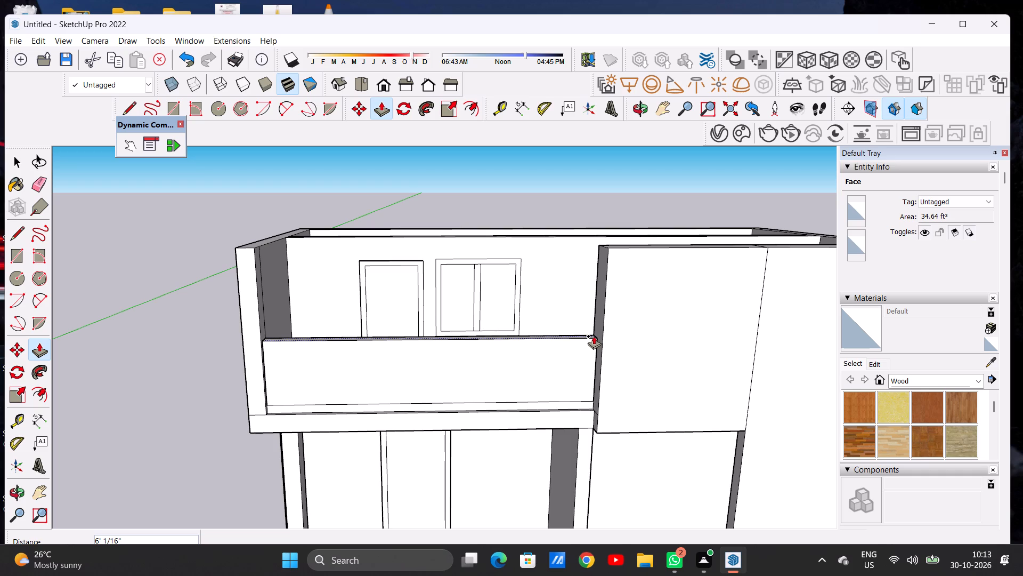
key(space)
Draw a circle of about 2 inch radius on the side wall's inner face, just above the end of the balcony parapet.
scroll(317, 427, down, 13)
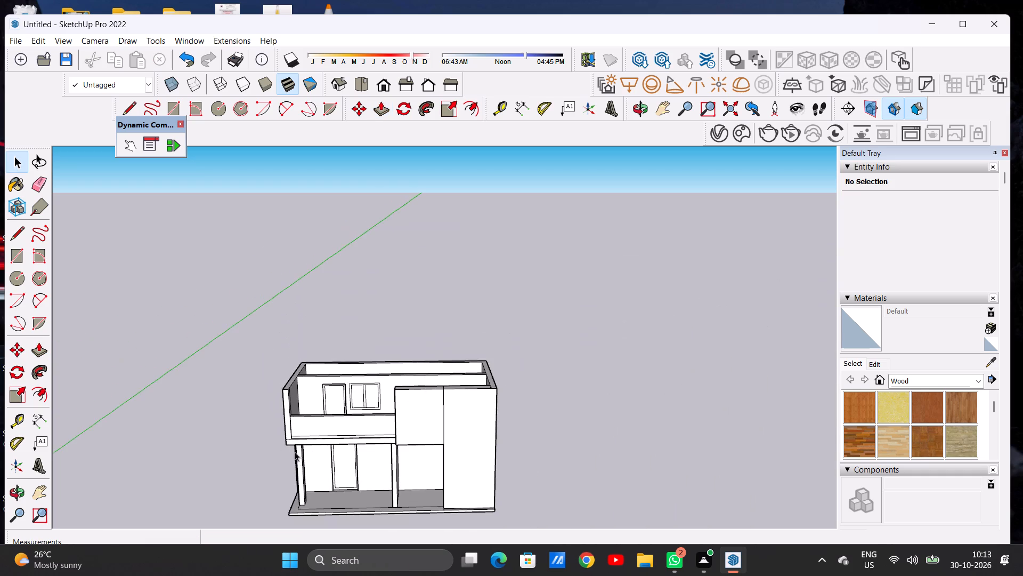
scroll(294, 402, up, 13)
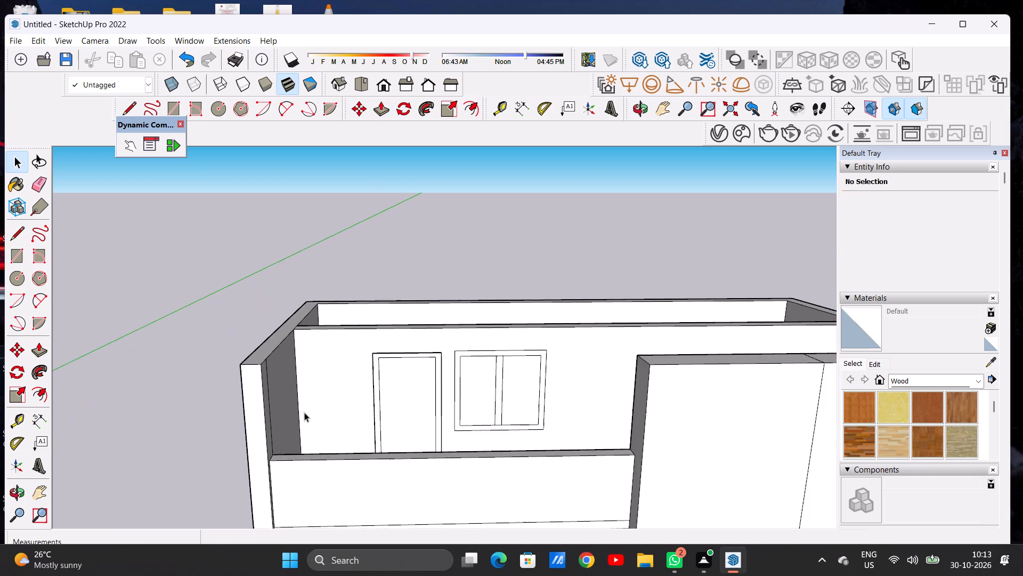
scroll(304, 412, up, 3)
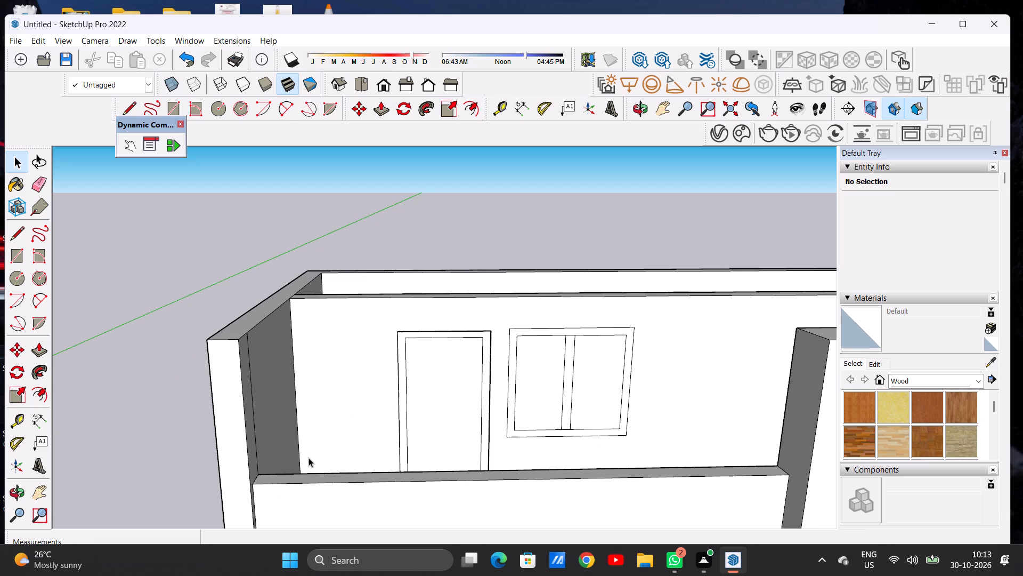
scroll(311, 468, down, 7)
middle_drag(285, 463, 152, 447)
scroll(270, 418, up, 7)
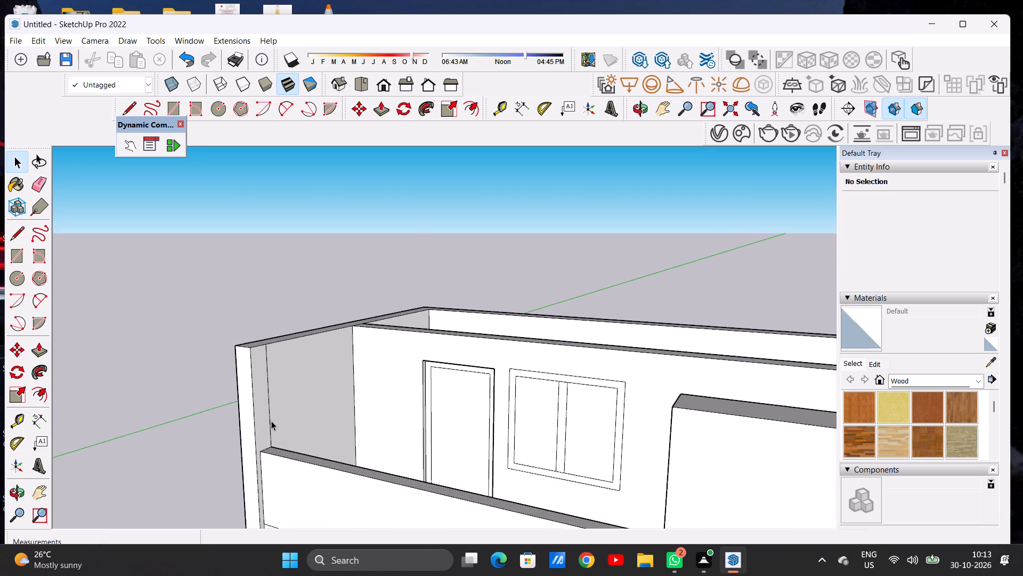
scroll(271, 421, up, 6)
middle_drag(286, 440, 207, 435)
scroll(253, 489, down, 12)
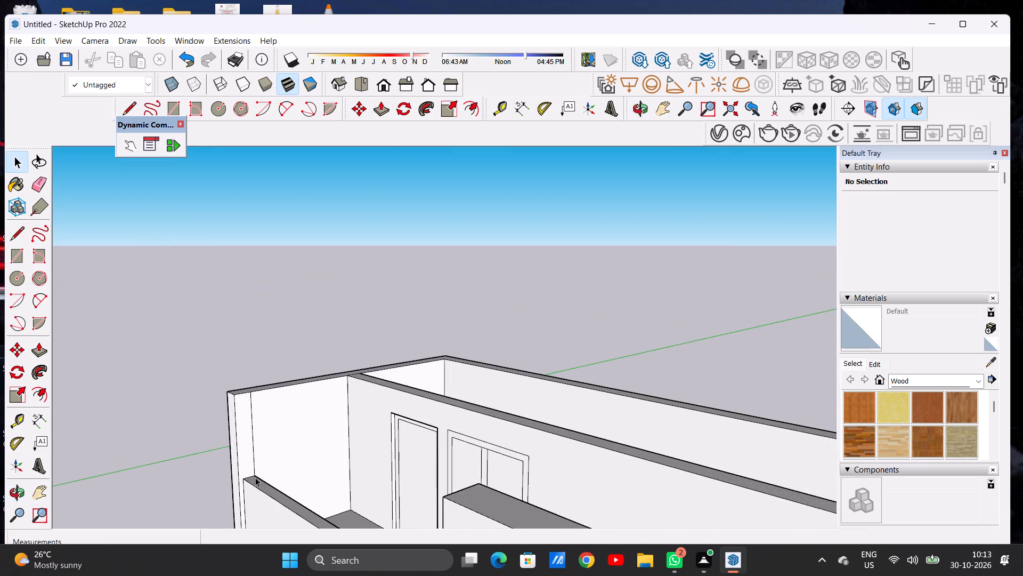
scroll(251, 471, up, 14)
scroll(270, 457, down, 20)
scroll(270, 457, down, 5)
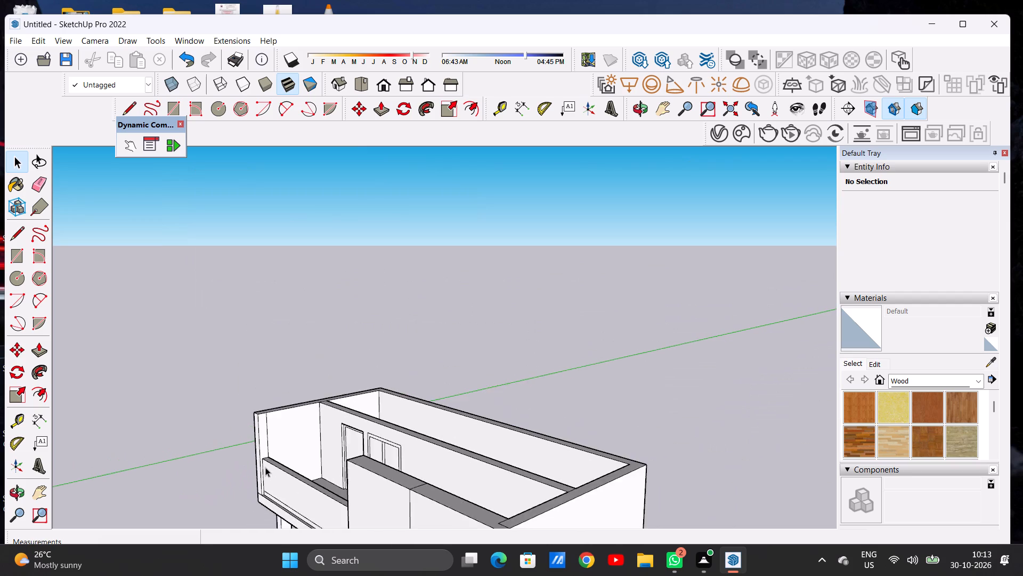
scroll(265, 465, up, 20)
scroll(265, 465, up, 2)
key(c)
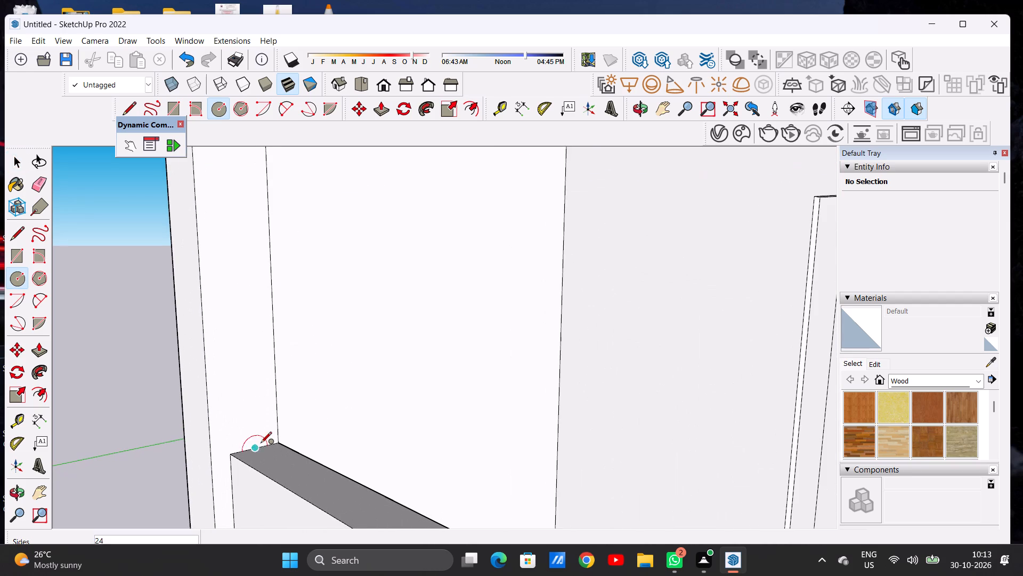
scroll(259, 443, up, 5)
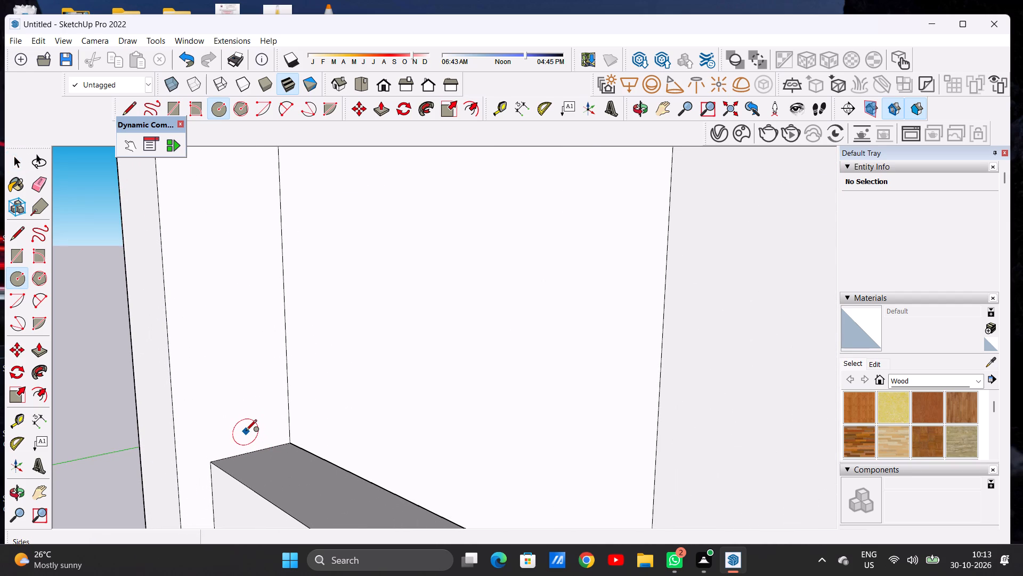
click(246, 431)
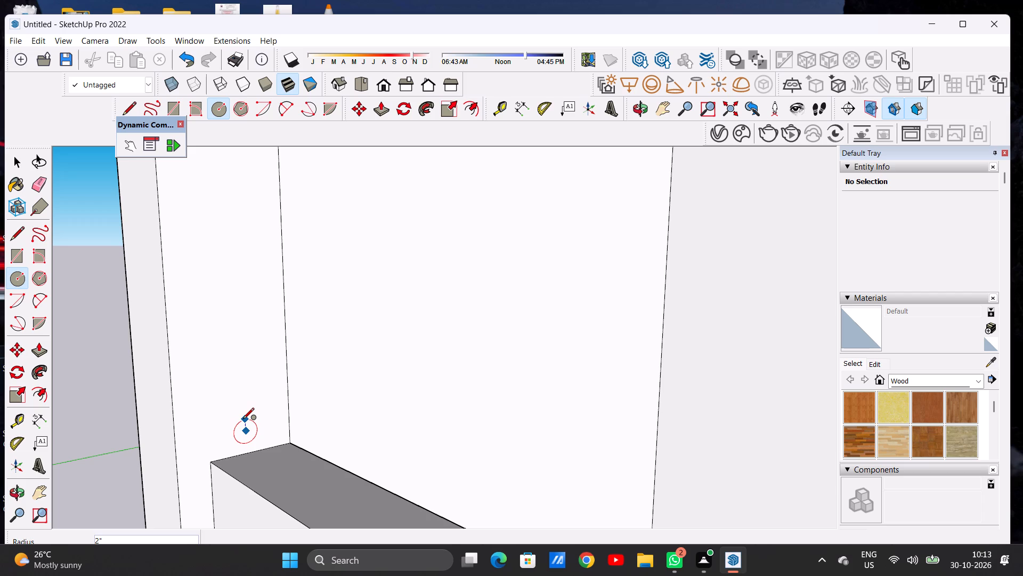
click(243, 420)
key(space)
Push/Pull the small circle on the side wall about 30 ft along the parapet to the front panel, forming the balcony handrail.
key(p)
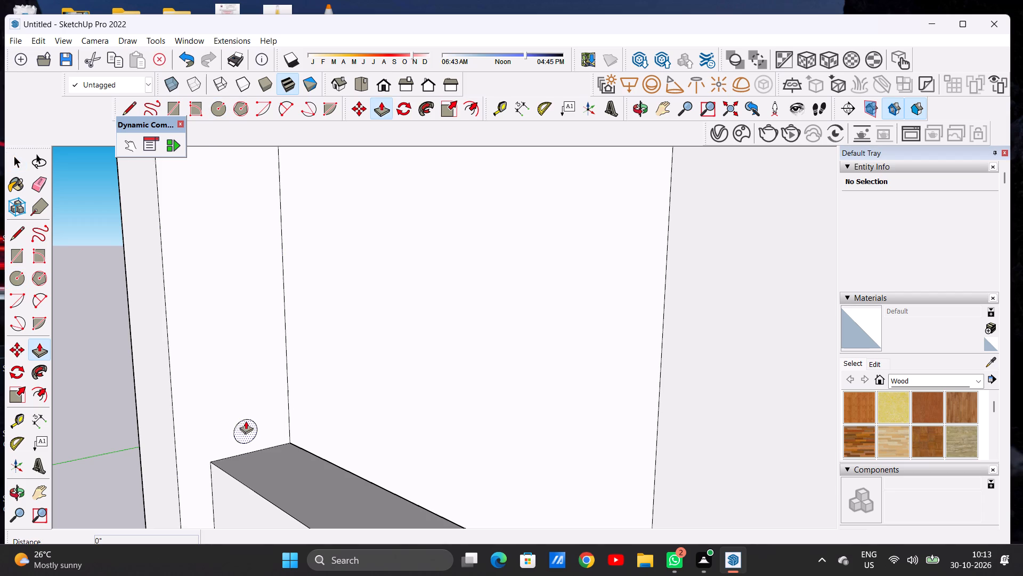
click(246, 422)
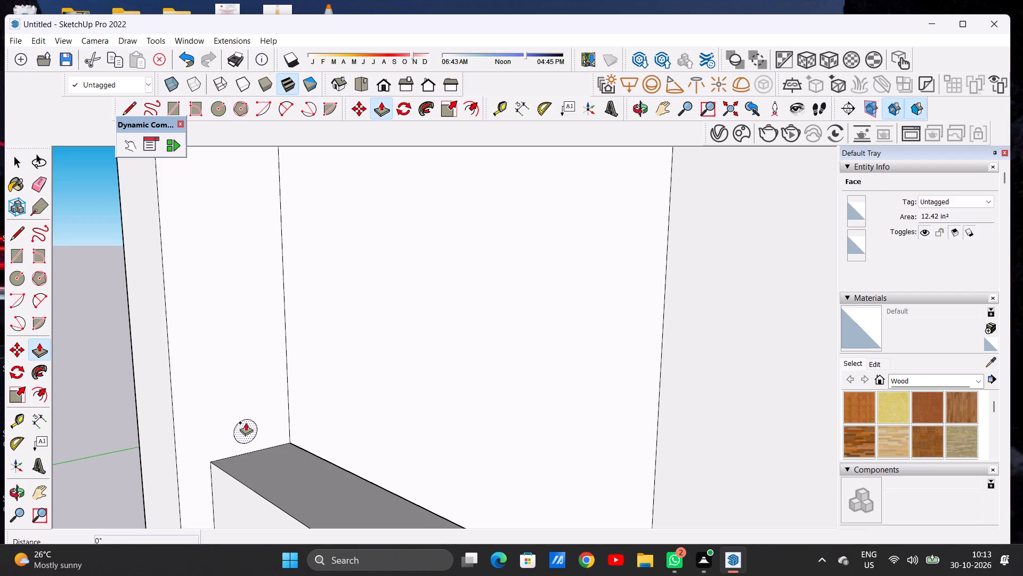
scroll(319, 425, down, 19)
scroll(425, 446, down, 3)
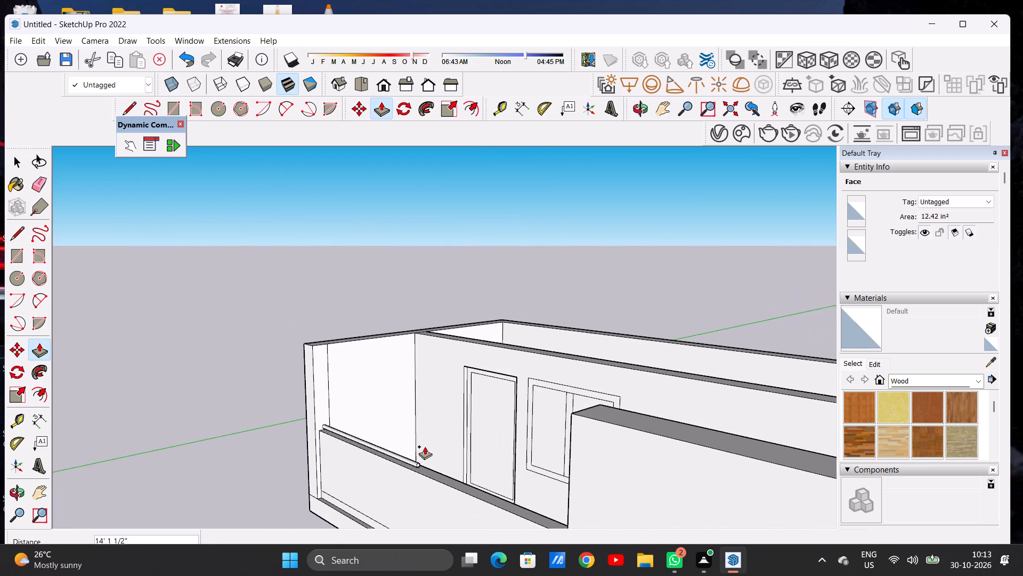
middle_drag(460, 479, 608, 468)
scroll(508, 464, down, 6)
scroll(579, 460, up, 1)
scroll(579, 460, down, 1)
scroll(579, 460, up, 12)
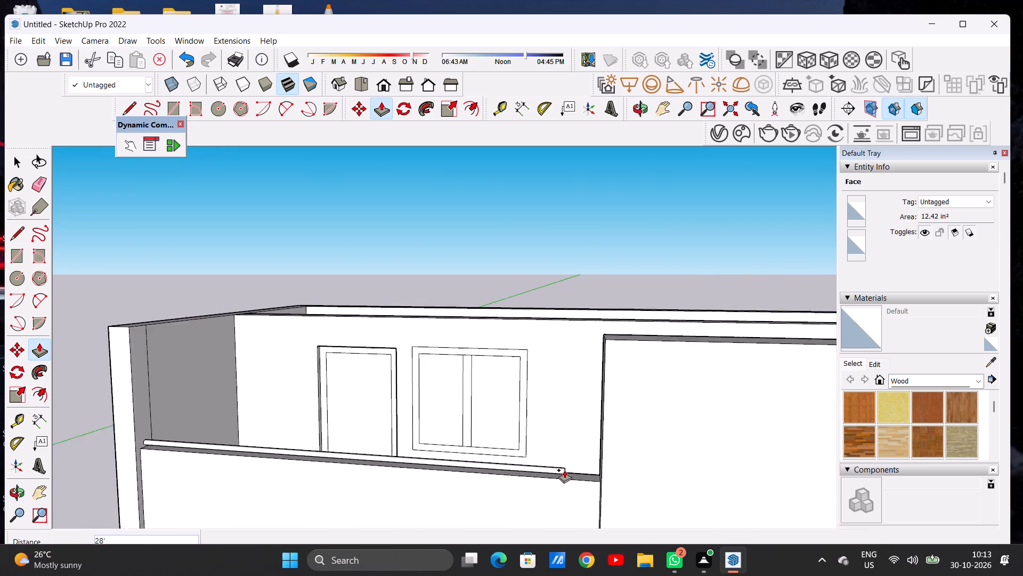
scroll(564, 470, up, 2)
middle_drag(550, 470, 636, 463)
scroll(628, 449, up, 3)
scroll(628, 449, down, 1)
scroll(628, 449, up, 9)
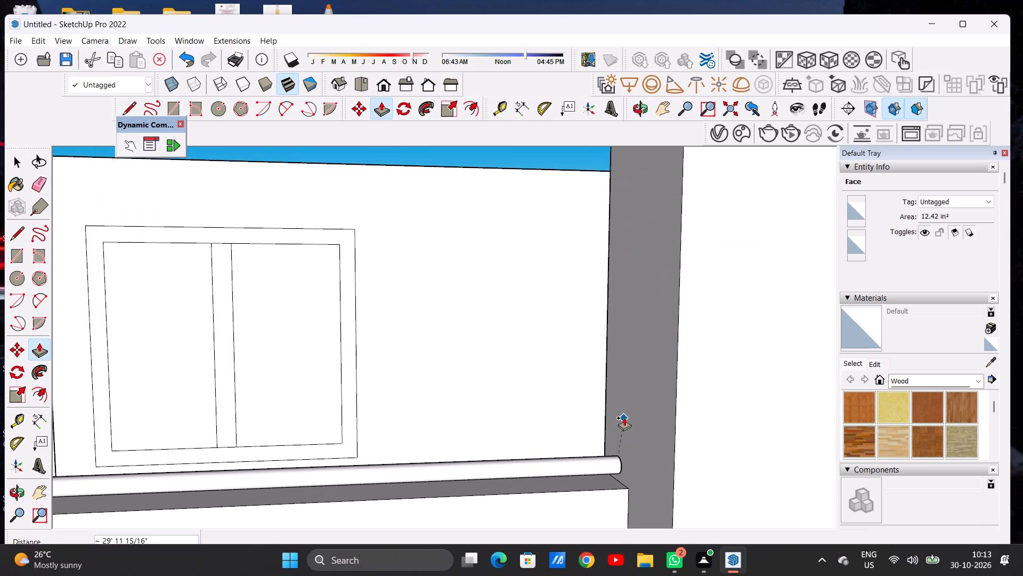
click(624, 418)
key(space)
Examine the whole building from the front and from above, checking the balcony, front panel and open upper storey.
scroll(530, 430, down, 3)
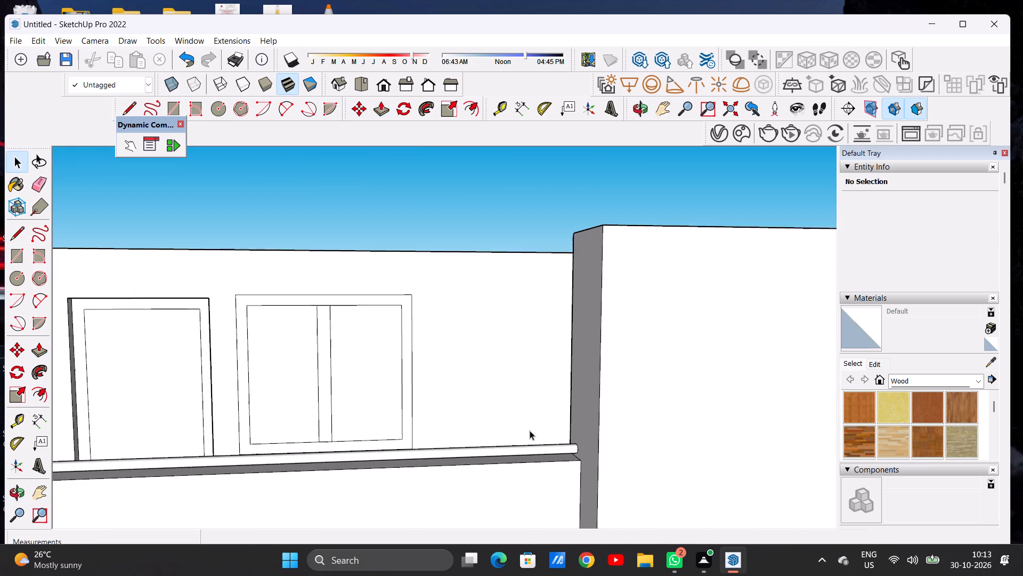
scroll(530, 430, down, 6)
scroll(496, 423, up, 1)
scroll(496, 423, down, 9)
scroll(385, 444, up, 1)
scroll(384, 444, down, 5)
middle_drag(394, 457, 366, 451)
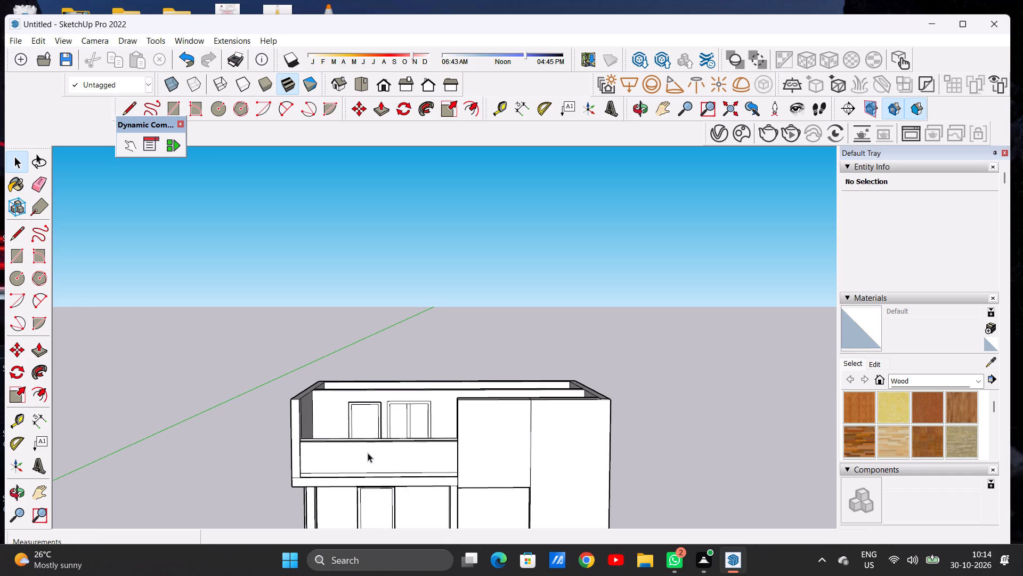
scroll(368, 453, down, 16)
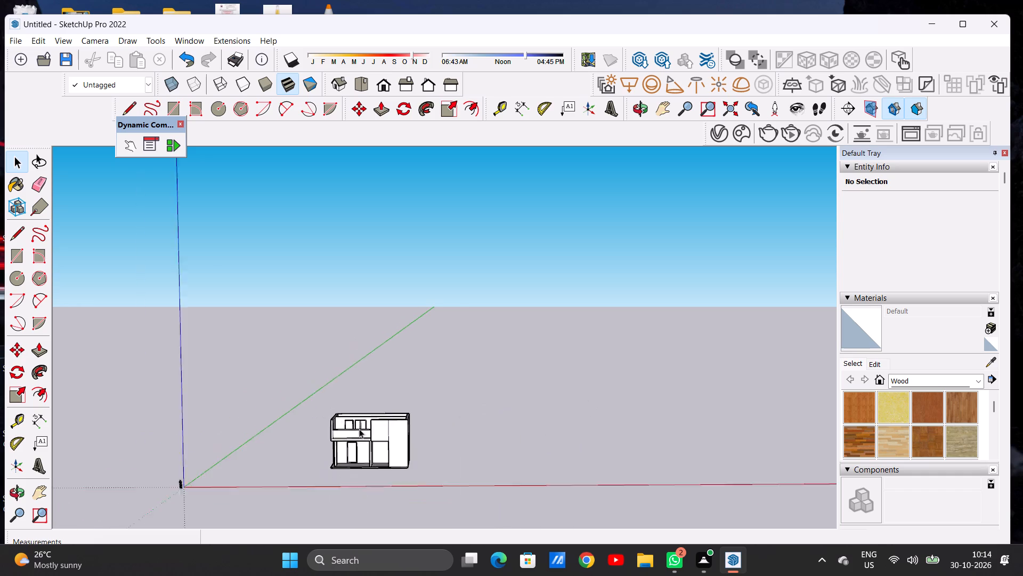
scroll(359, 429, down, 1)
scroll(364, 442, up, 14)
middle_drag(378, 395, 365, 452)
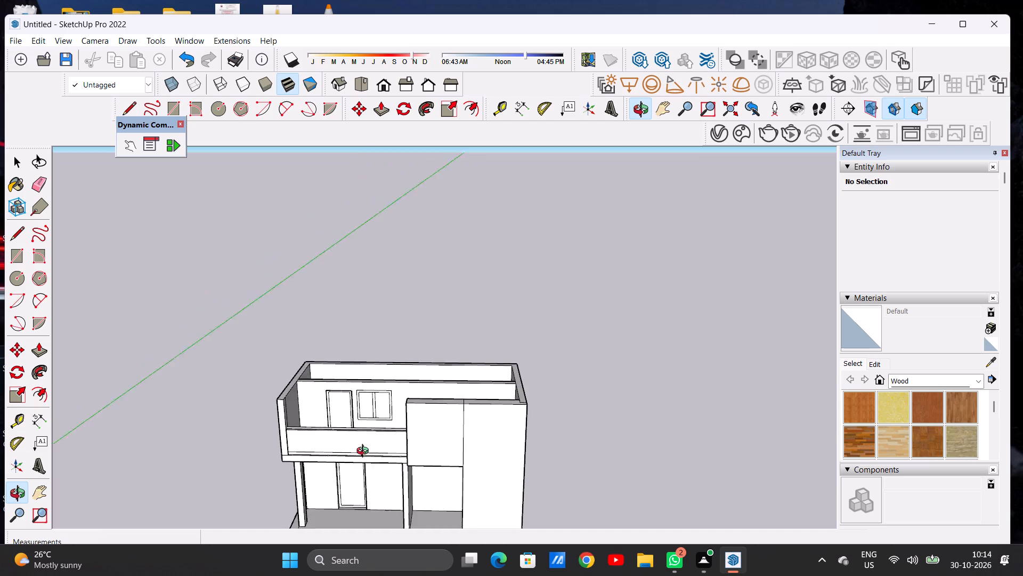
middle_drag(365, 452, 366, 410)
scroll(396, 425, down, 1)
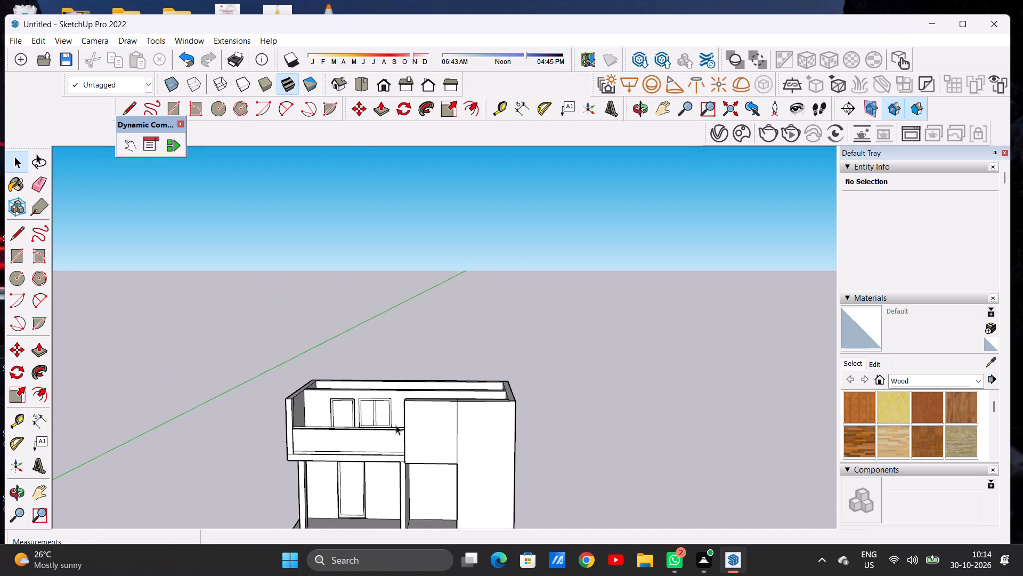
scroll(397, 427, down, 7)
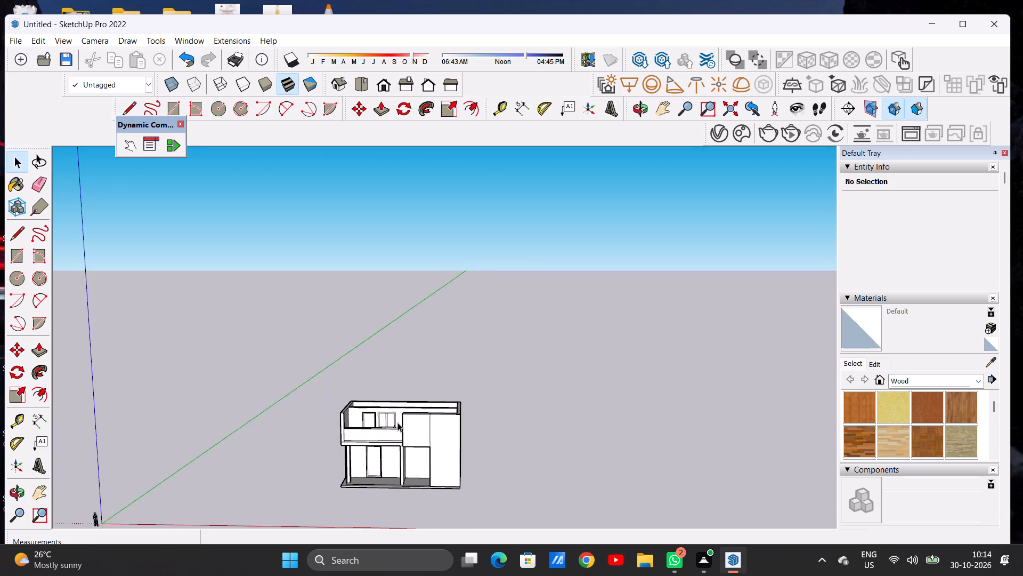
scroll(397, 422, up, 6)
middle_drag(436, 409, 352, 516)
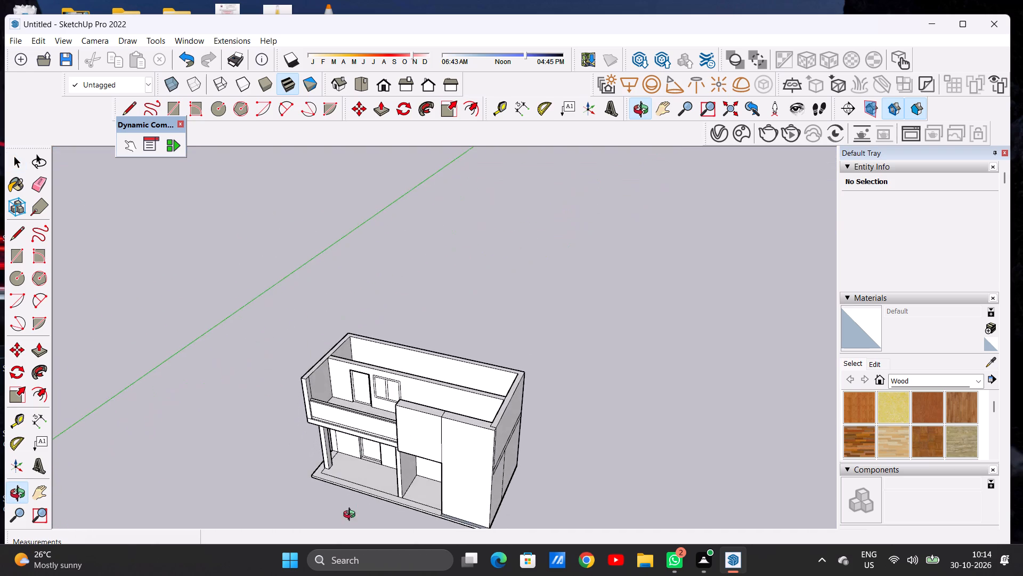
middle_drag(352, 516, 428, 404)
scroll(430, 420, down, 4)
scroll(431, 421, up, 1)
scroll(431, 421, down, 3)
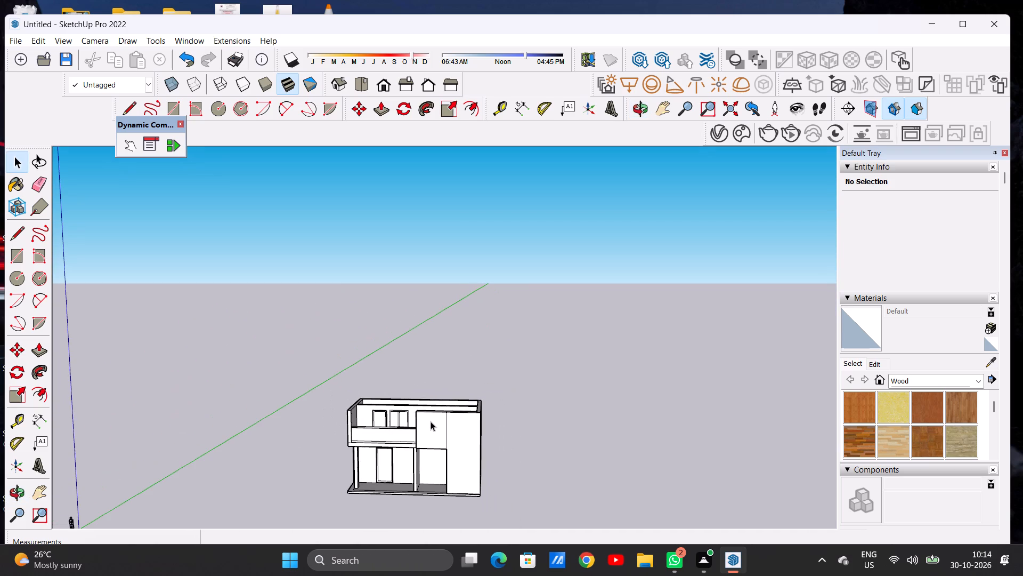
scroll(442, 430, up, 7)
scroll(449, 430, down, 1)
scroll(449, 430, up, 12)
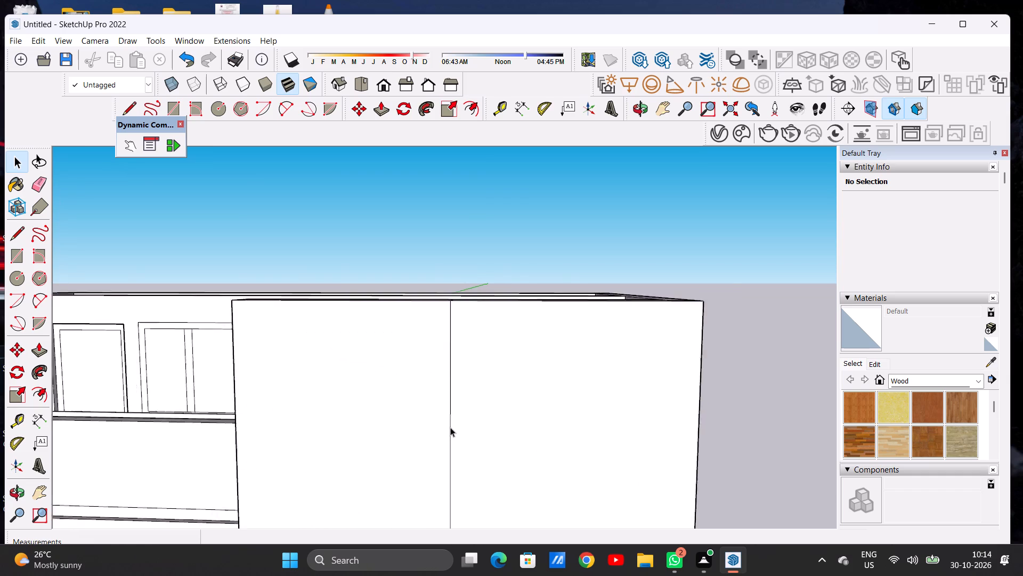
scroll(450, 427, up, 2)
middle_drag(440, 382, 465, 406)
scroll(465, 406, down, 4)
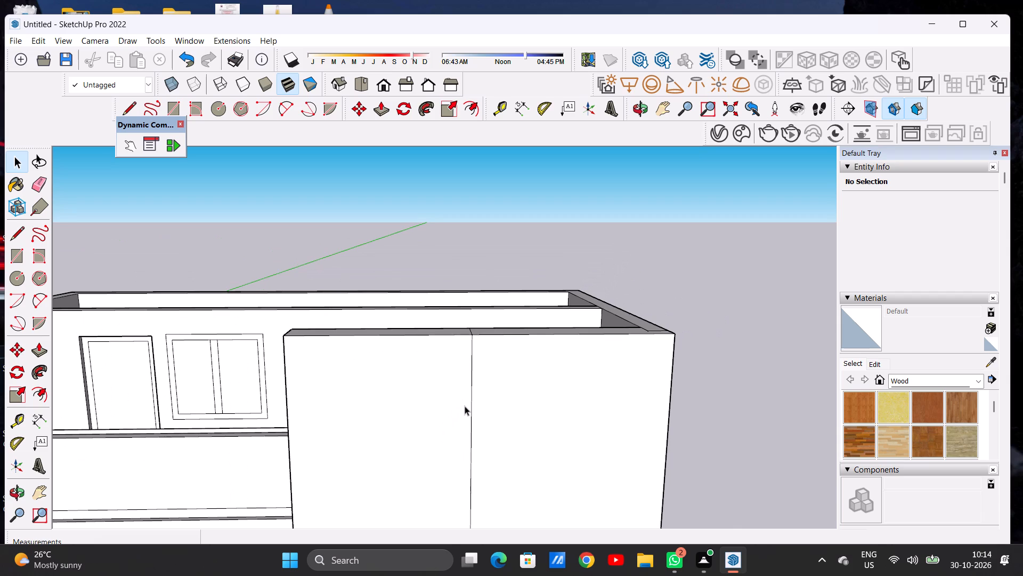
scroll(413, 428, down, 5)
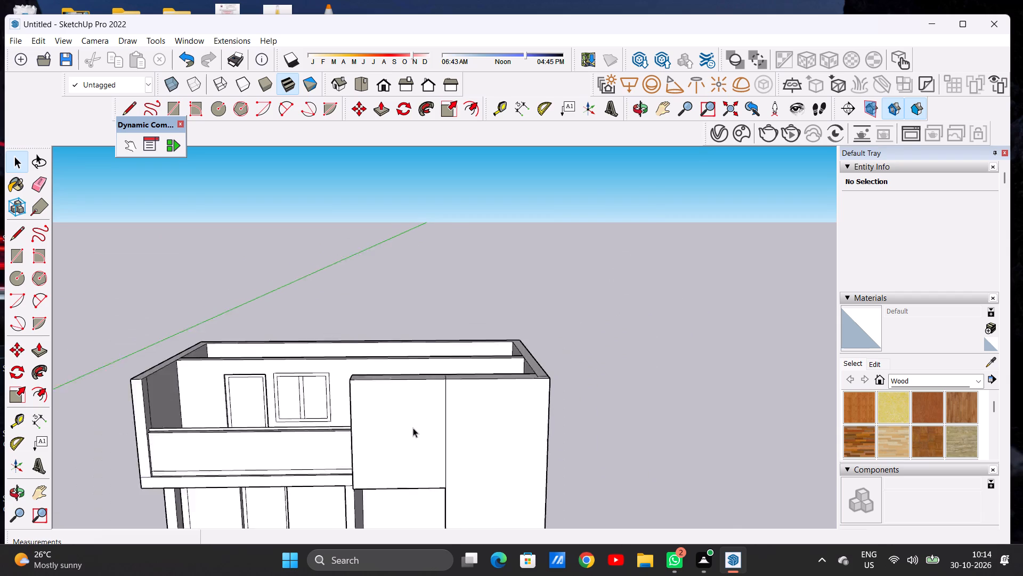
scroll(413, 428, down, 12)
scroll(391, 409, up, 1)
scroll(391, 409, down, 3)
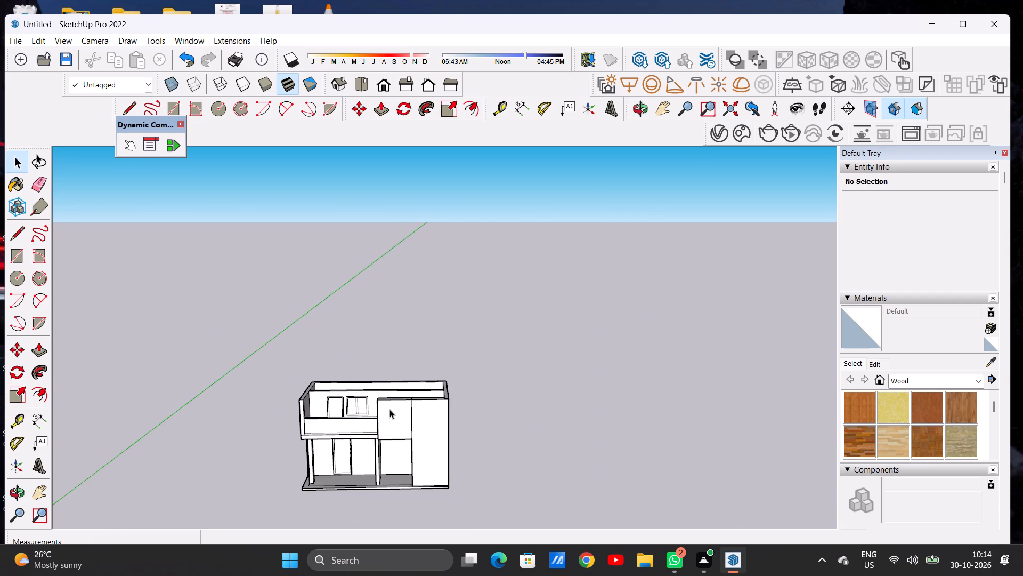
scroll(389, 409, down, 1)
scroll(399, 442, up, 1)
scroll(399, 442, down, 1)
scroll(399, 442, up, 1)
scroll(399, 442, down, 1)
scroll(399, 442, up, 7)
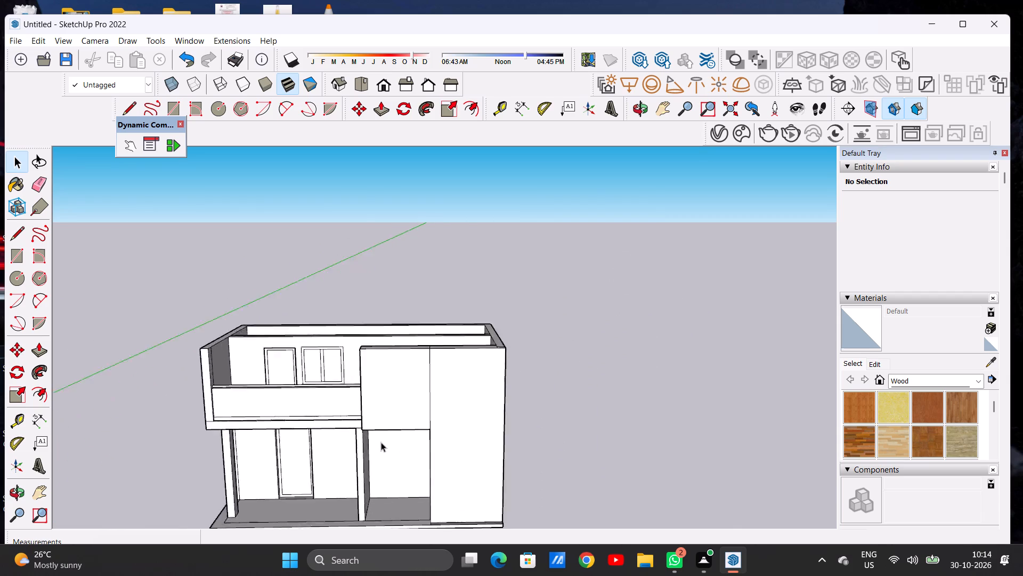
scroll(381, 442, up, 4)
middle_drag(382, 445, 406, 435)
scroll(382, 445, up, 1)
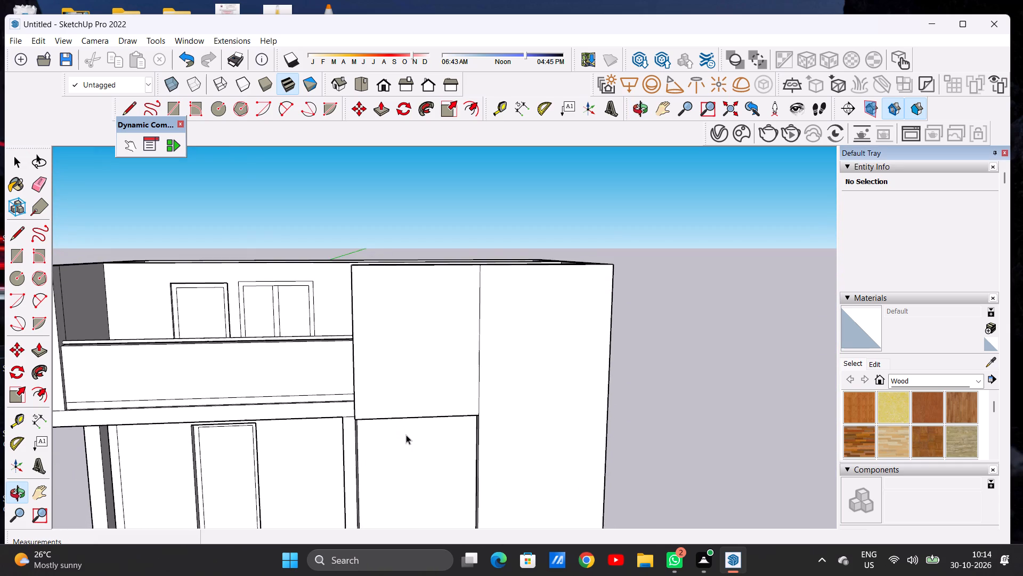
scroll(408, 437, down, 9)
middle_drag(413, 399, 388, 434)
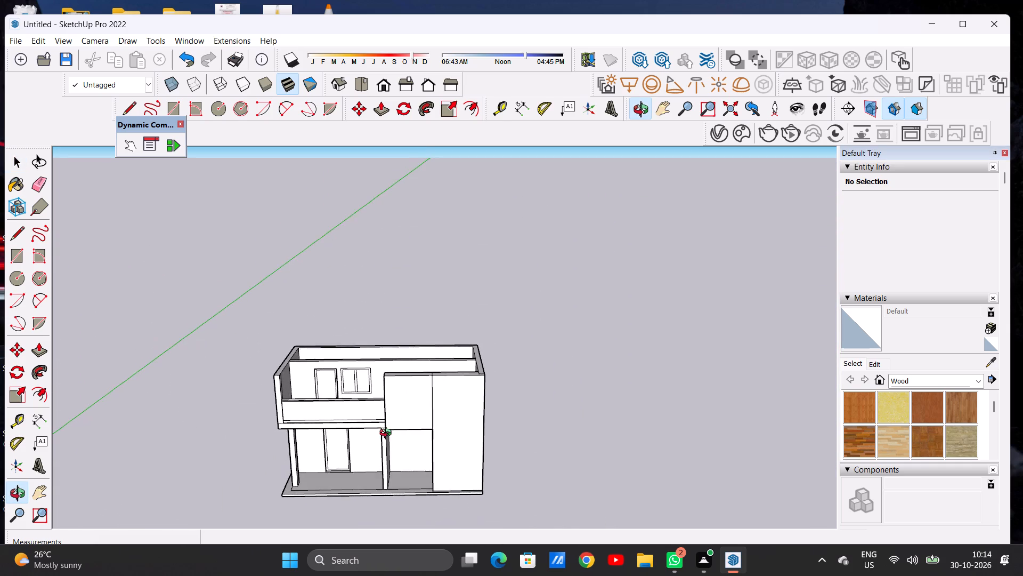
middle_drag(388, 434, 387, 442)
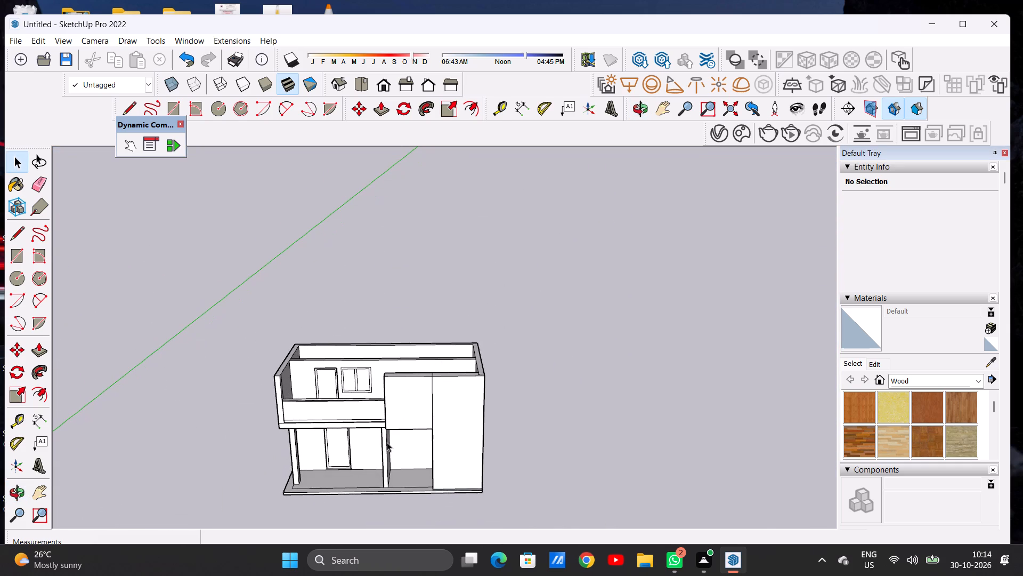
middle_drag(387, 442, 415, 437)
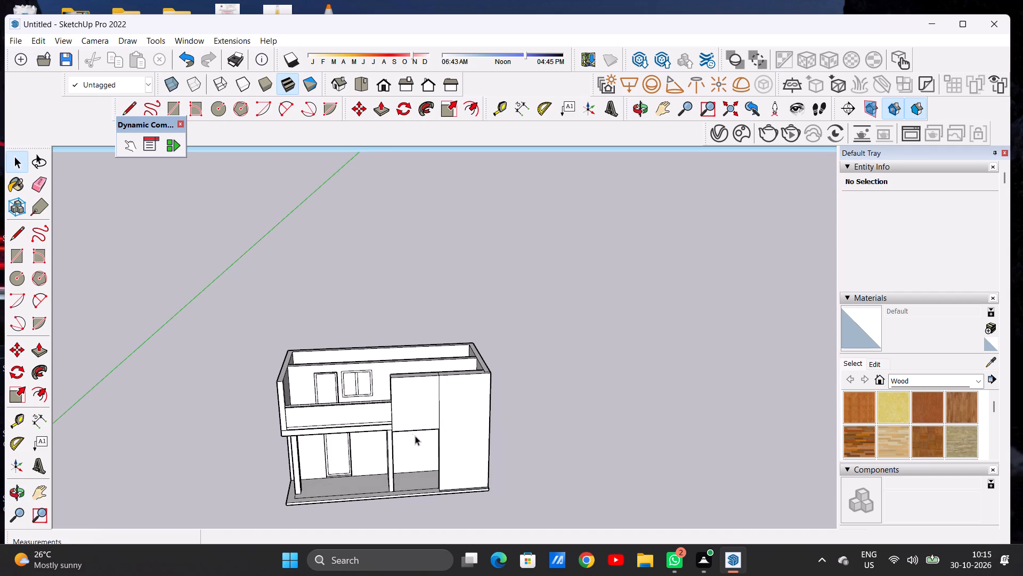
scroll(401, 436, down, 5)
middle_drag(412, 412, 318, 468)
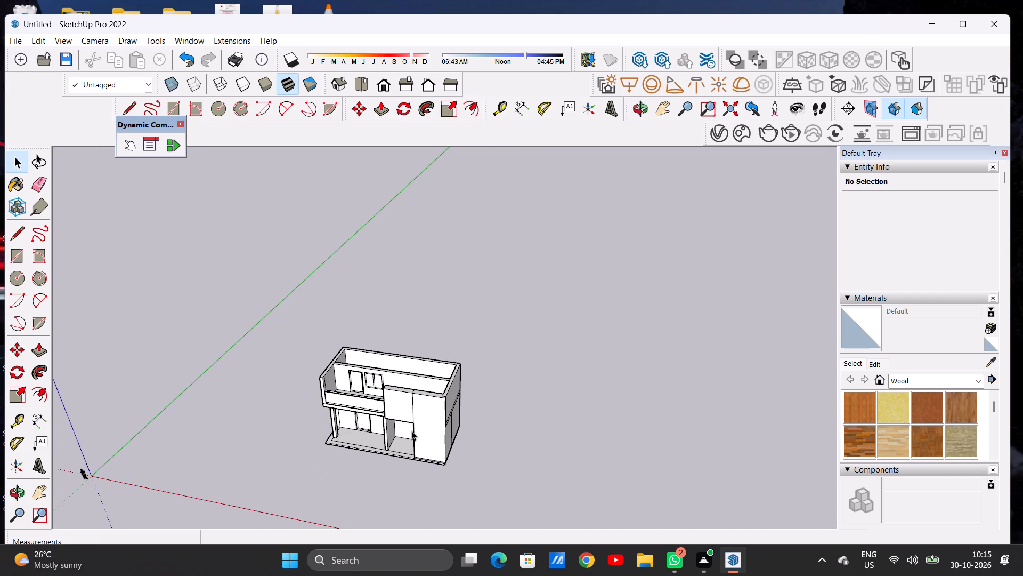
scroll(409, 458, down, 6)
scroll(405, 431, up, 4)
scroll(405, 431, down, 1)
scroll(405, 431, up, 1)
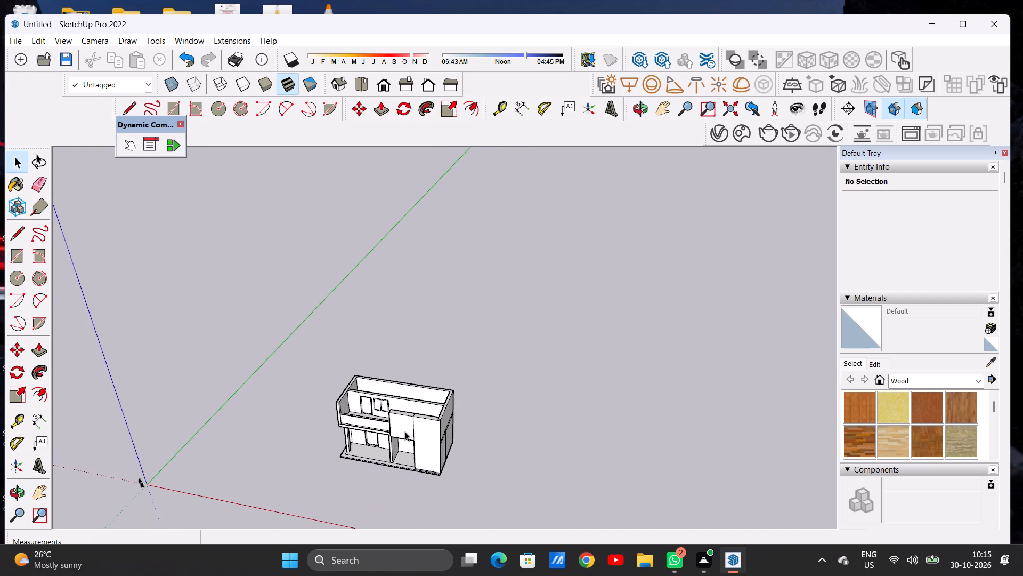
scroll(399, 397, up, 10)
Move the rear upper room's floor face, with its edges, up 15 ft to the inner top corner of the walls as a roof.
middle_drag(401, 400, 241, 476)
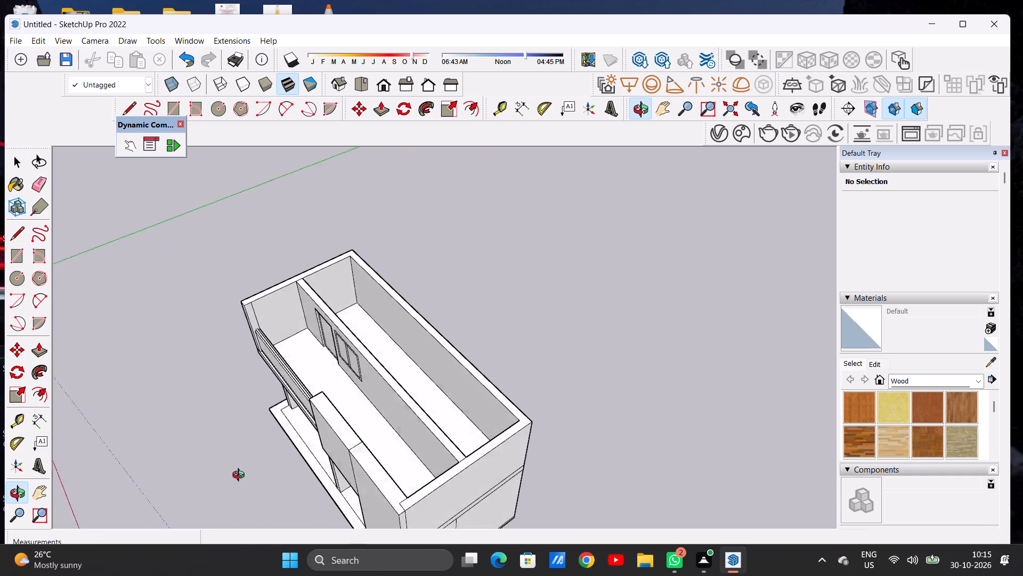
middle_drag(241, 476, 232, 509)
middle_drag(429, 383, 365, 378)
double_click(407, 372)
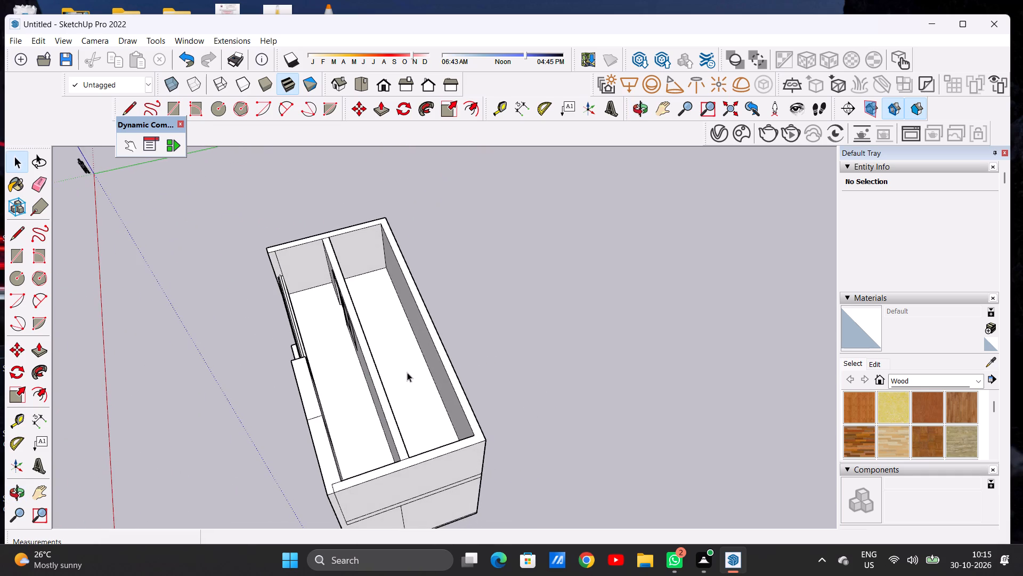
scroll(386, 411, down, 7)
scroll(388, 320, up, 9)
scroll(370, 336, down, 1)
scroll(370, 336, up, 3)
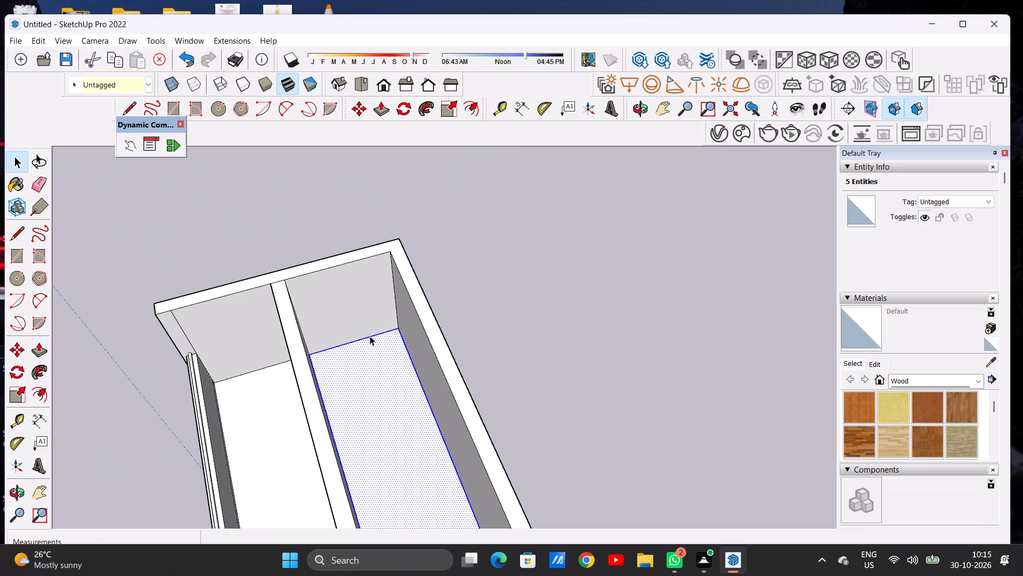
key(m)
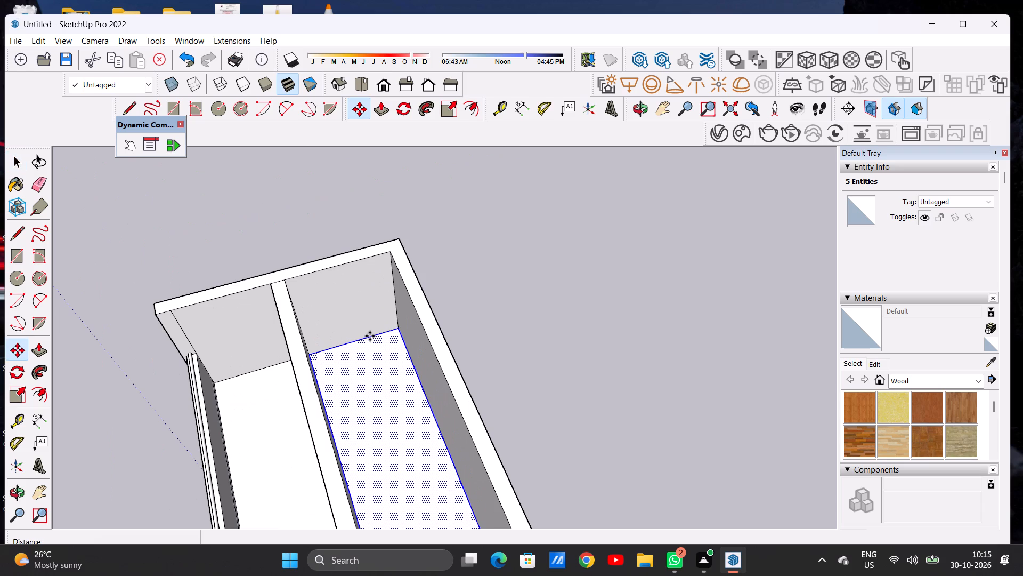
scroll(410, 343, up, 3)
scroll(408, 343, down, 1)
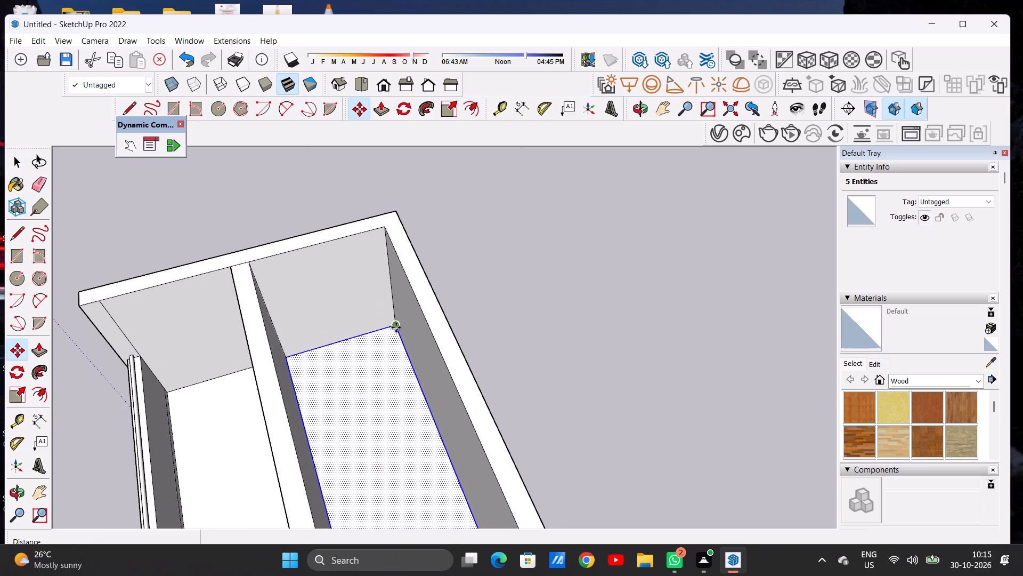
click(396, 327)
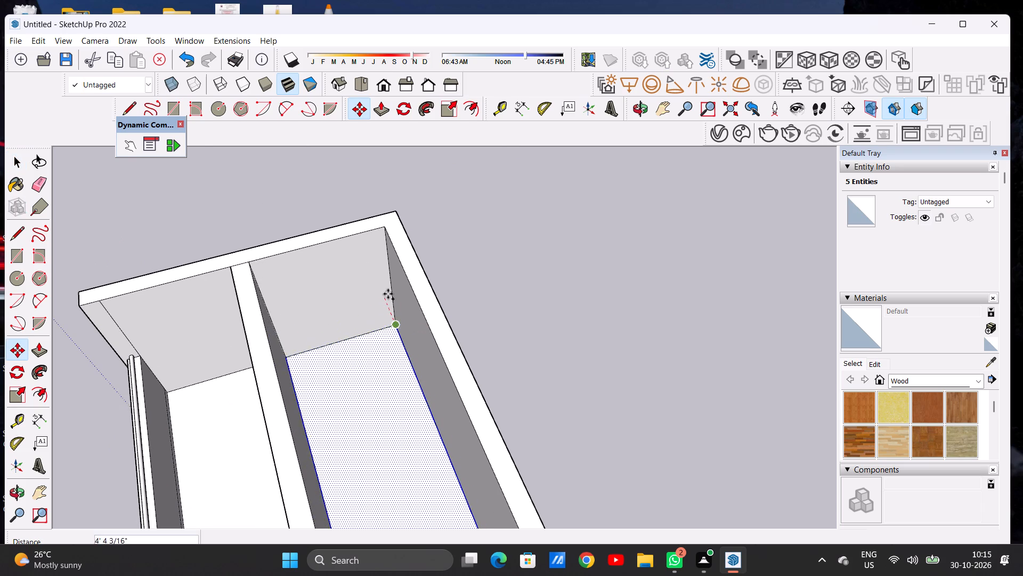
click(381, 230)
key(space)
click(536, 266)
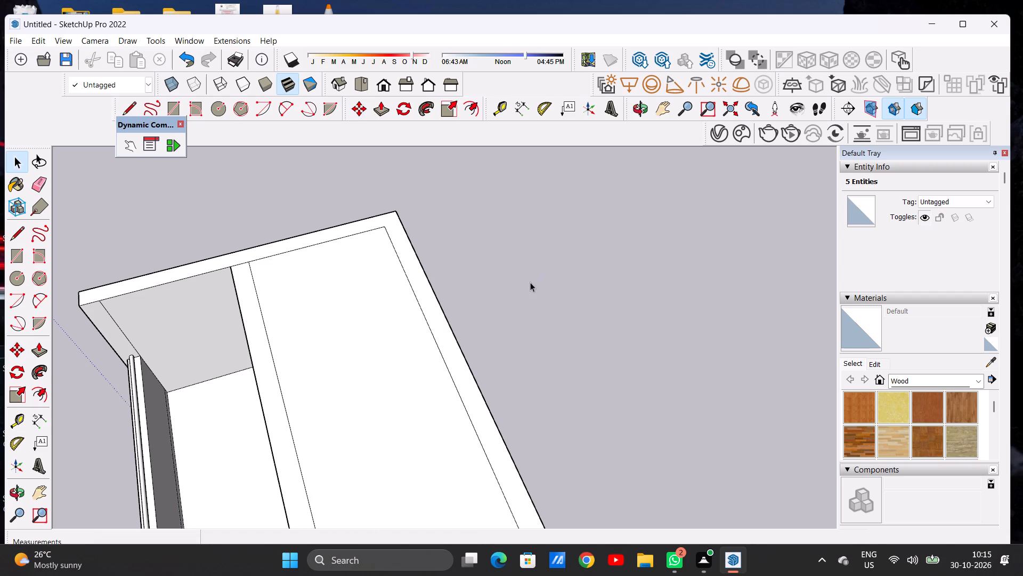
Examine the roof face between the rear walls and the open balcony area from above and from the side.
scroll(438, 343, down, 7)
scroll(448, 350, down, 16)
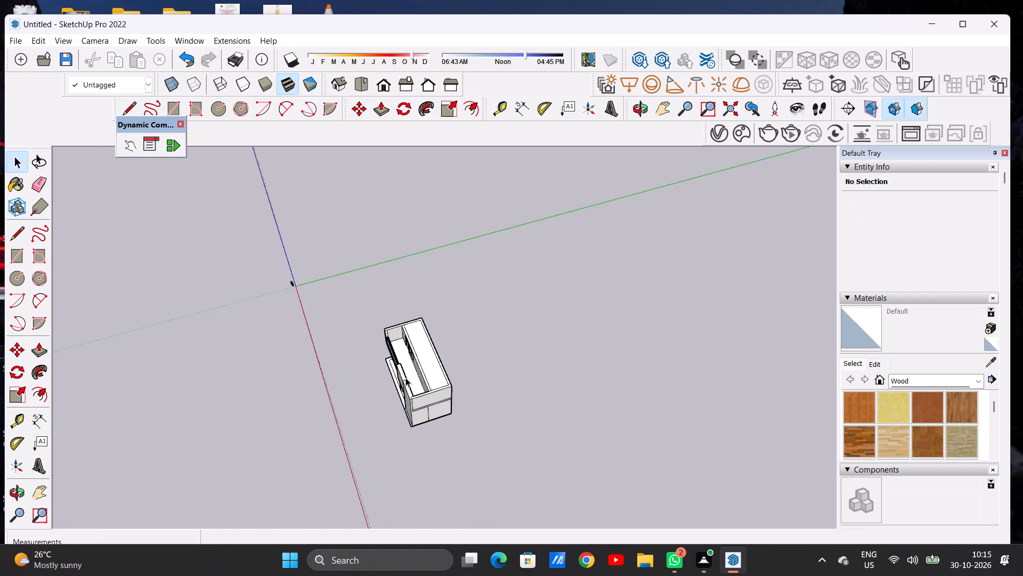
middle_drag(405, 375, 436, 266)
scroll(428, 348, up, 14)
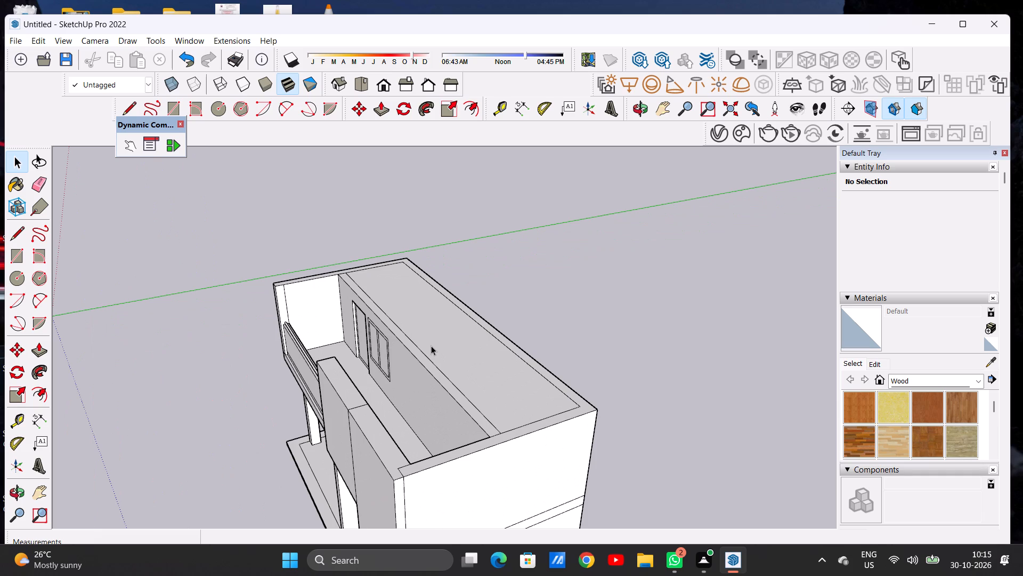
scroll(432, 362, down, 5)
middle_drag(442, 375, 441, 358)
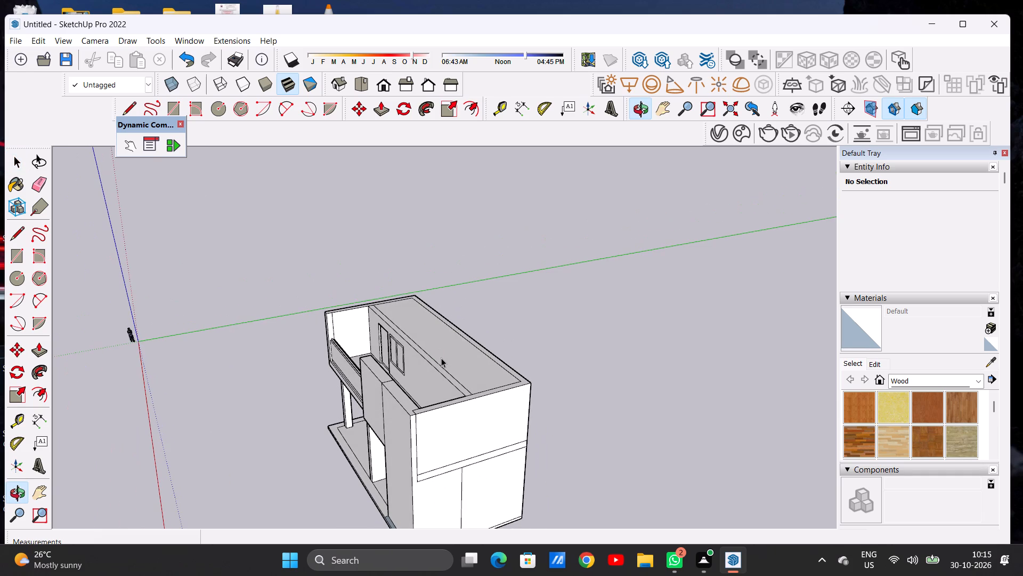
middle_drag(470, 382, 459, 365)
scroll(460, 359, up, 5)
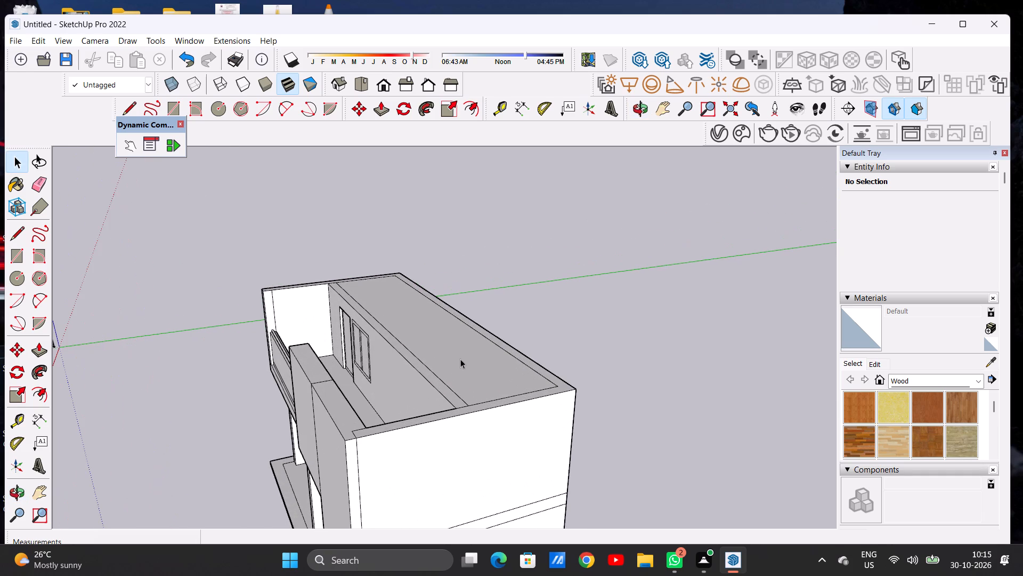
Push/Pull the rear upper room's roof face up about 1' 4" to form a flat roof slab.
key(p)
scroll(463, 382, up, 7)
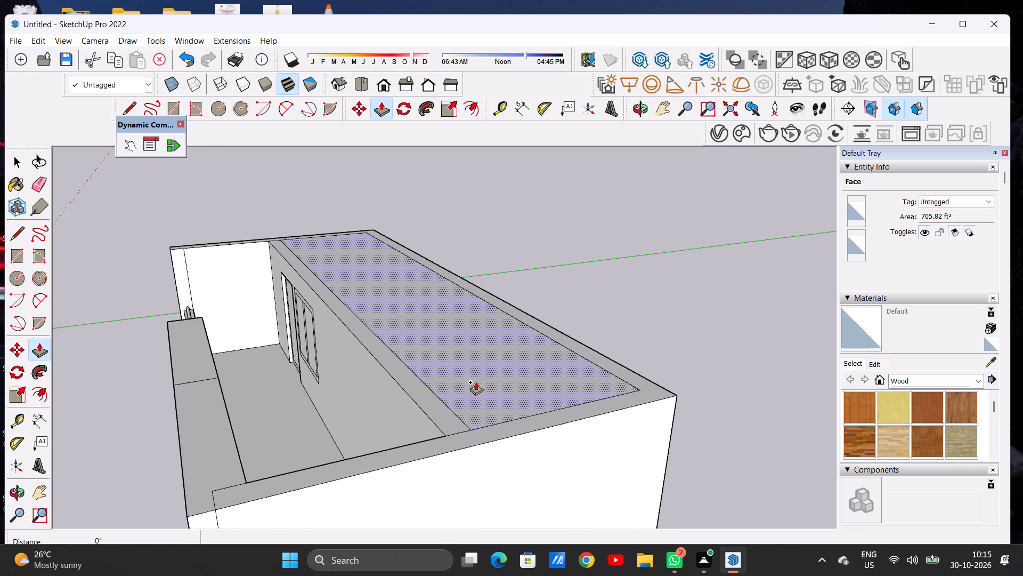
click(476, 382)
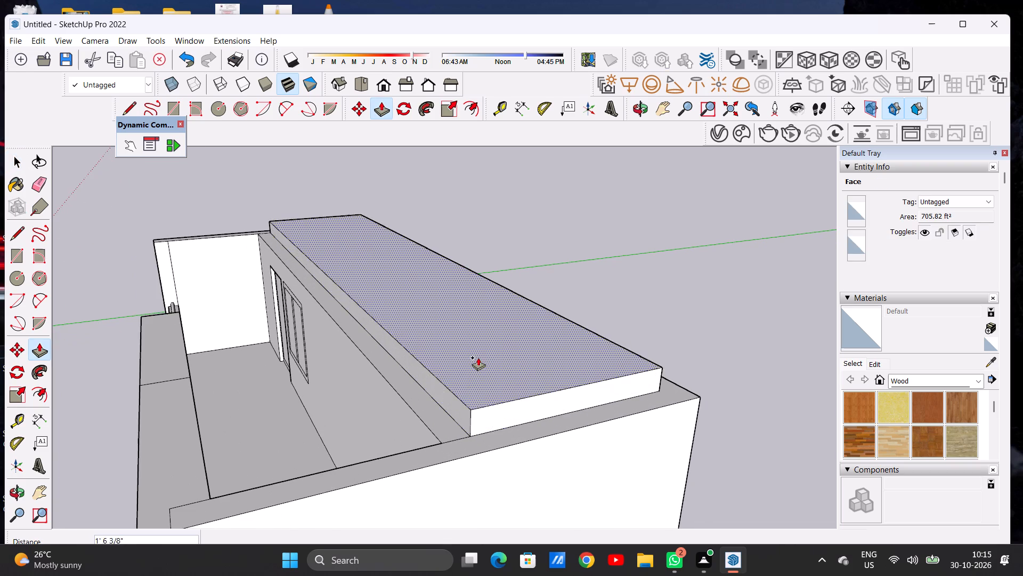
middle_drag(480, 367, 547, 331)
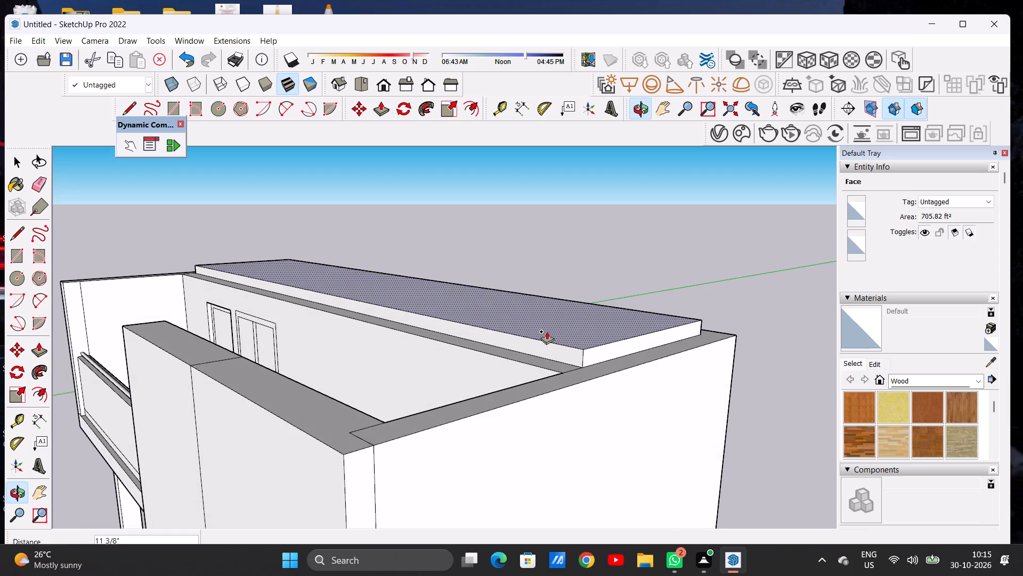
scroll(559, 331, up, 6)
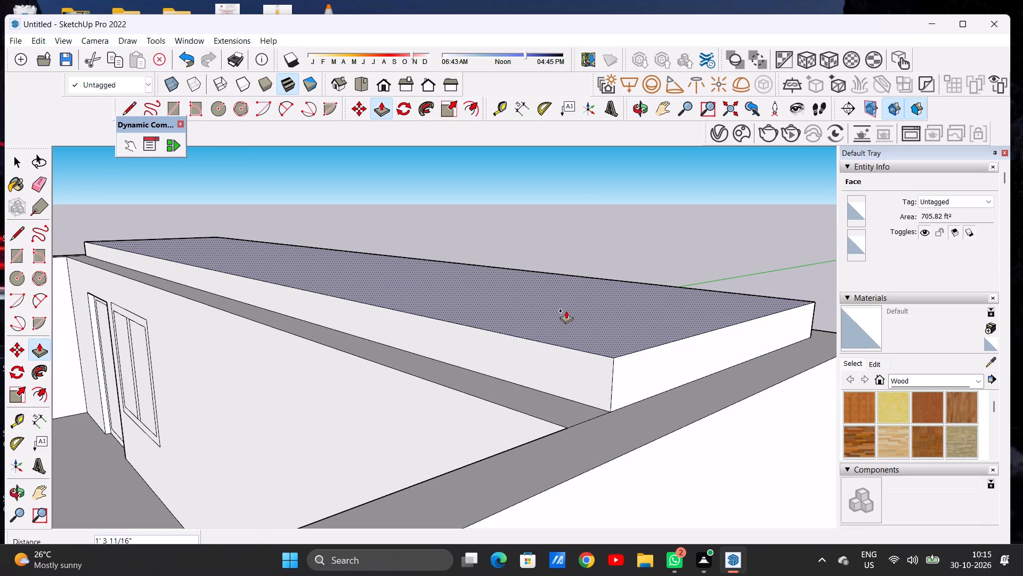
click(566, 311)
key(space)
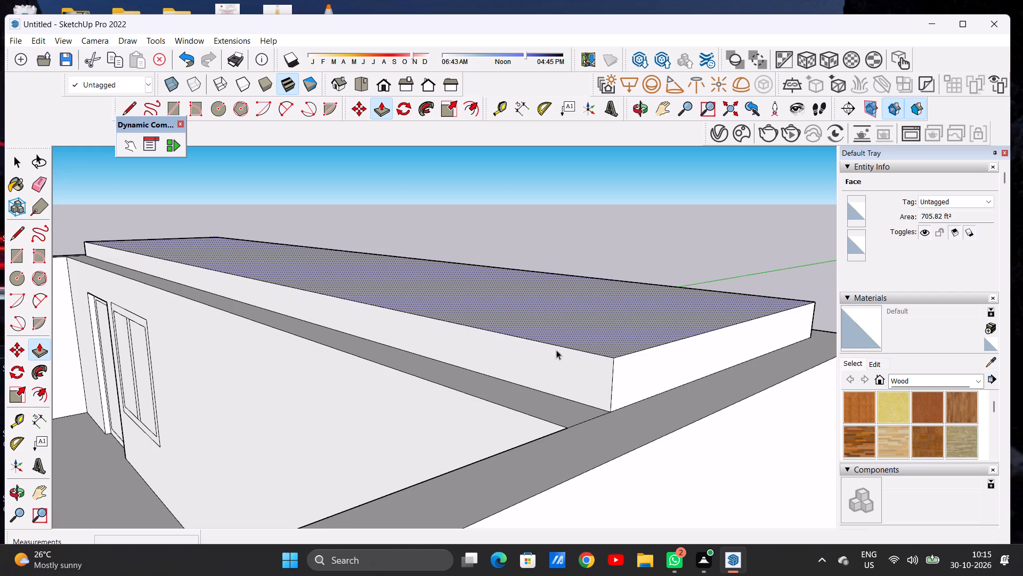
Examine the raised roof slab, the surrounding wall tops and the open balcony area from above and from the side.
scroll(556, 350, down, 15)
middle_drag(555, 350, 532, 411)
scroll(540, 385, down, 7)
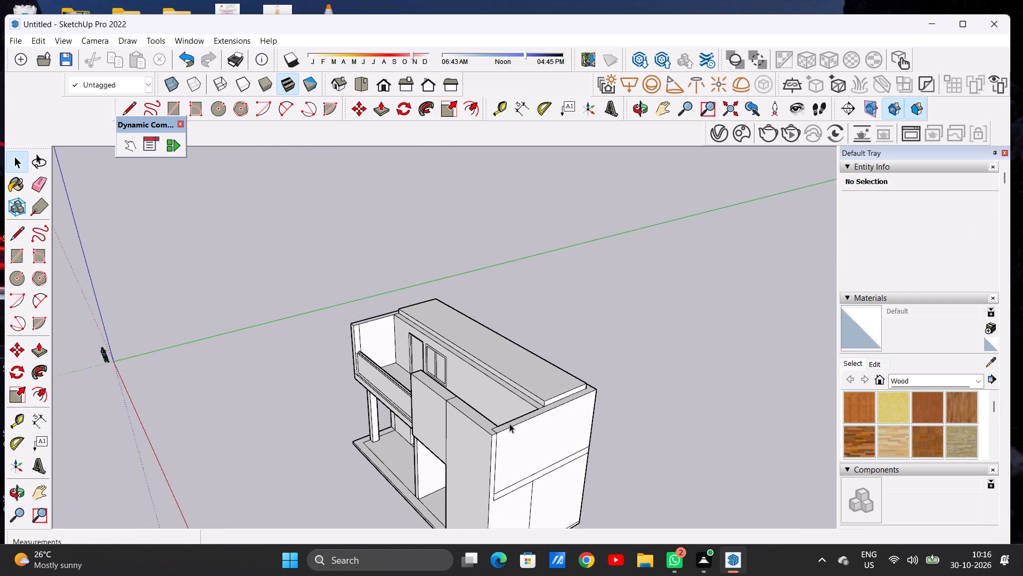
scroll(509, 423, up, 6)
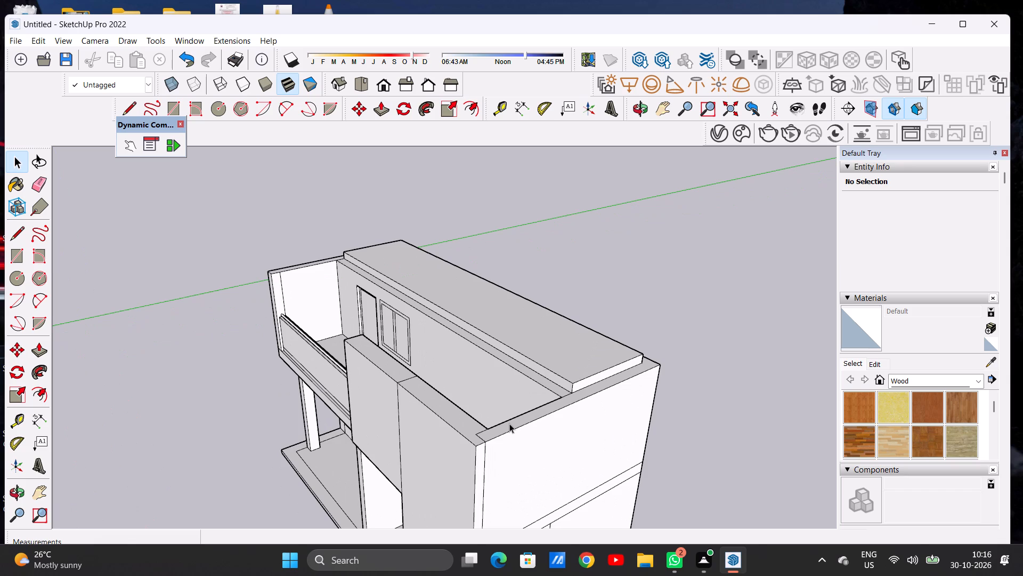
scroll(502, 416, down, 7)
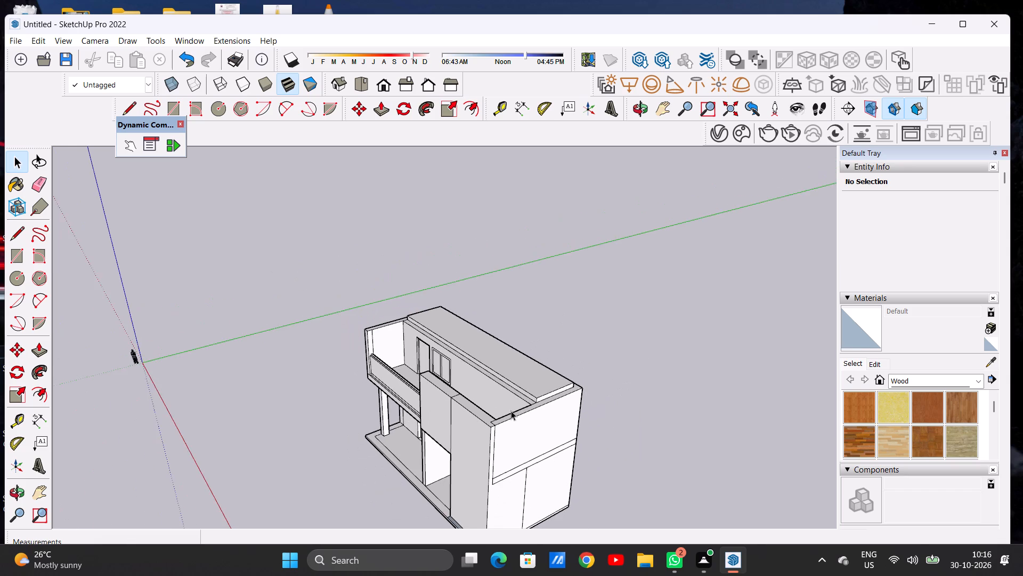
middle_drag(505, 412, 475, 420)
scroll(504, 413, up, 8)
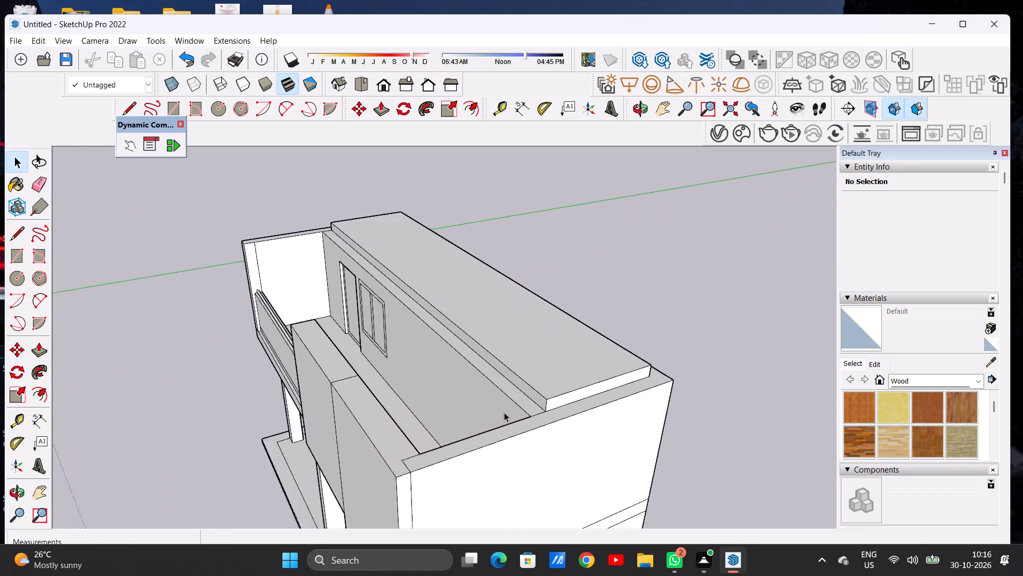
scroll(504, 412, up, 3)
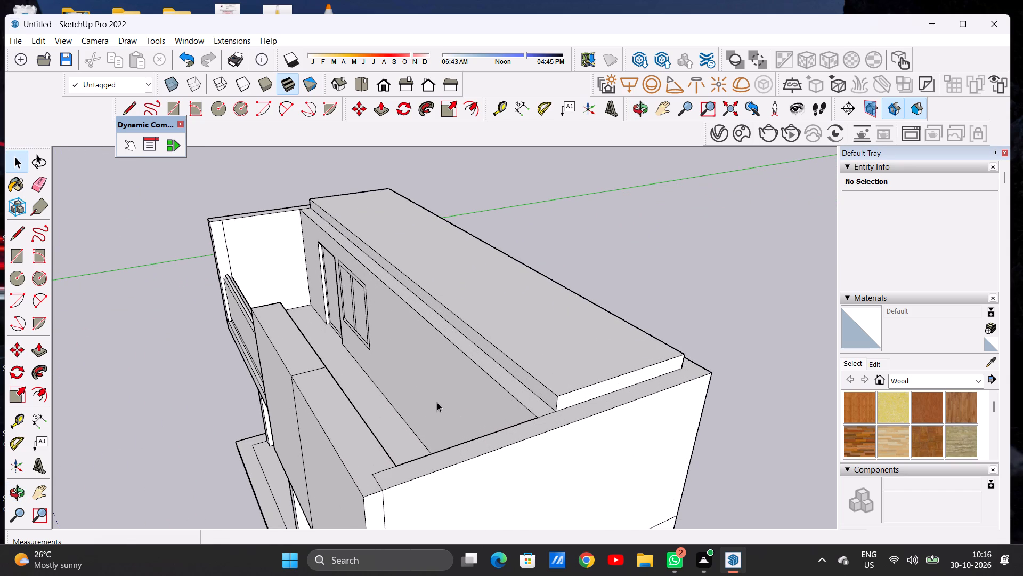
scroll(437, 402, down, 1)
middle_drag(434, 429, 397, 442)
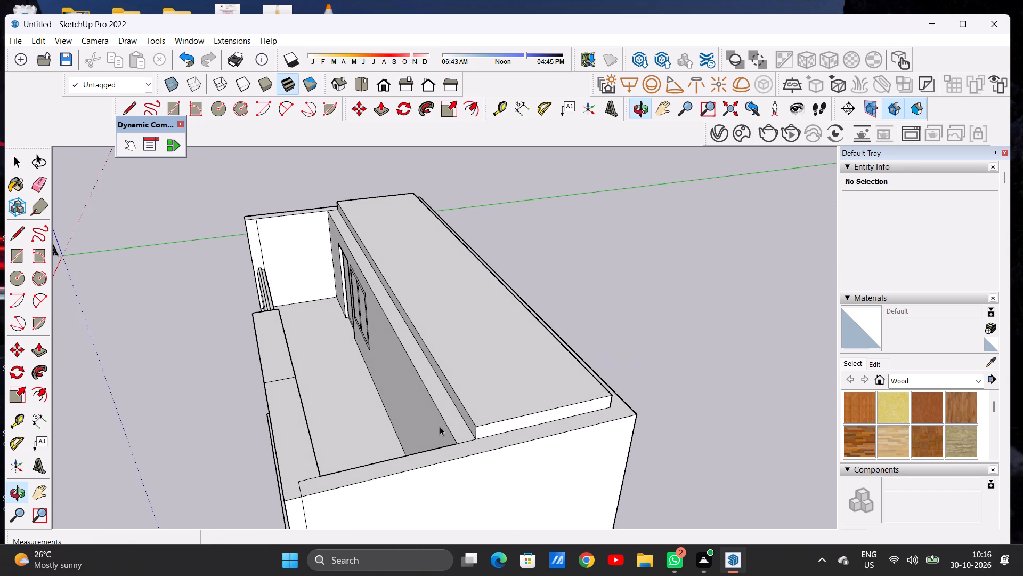
scroll(454, 391, down, 4)
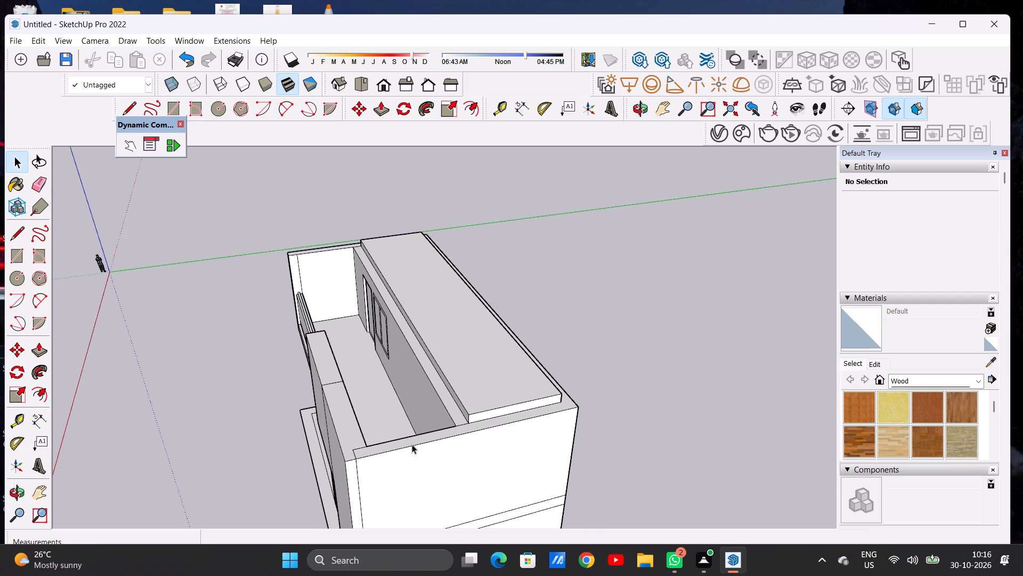
Erase the two short leftover edges on the wall top where the side wall meets the front panel.
scroll(372, 463, up, 13)
key(e)
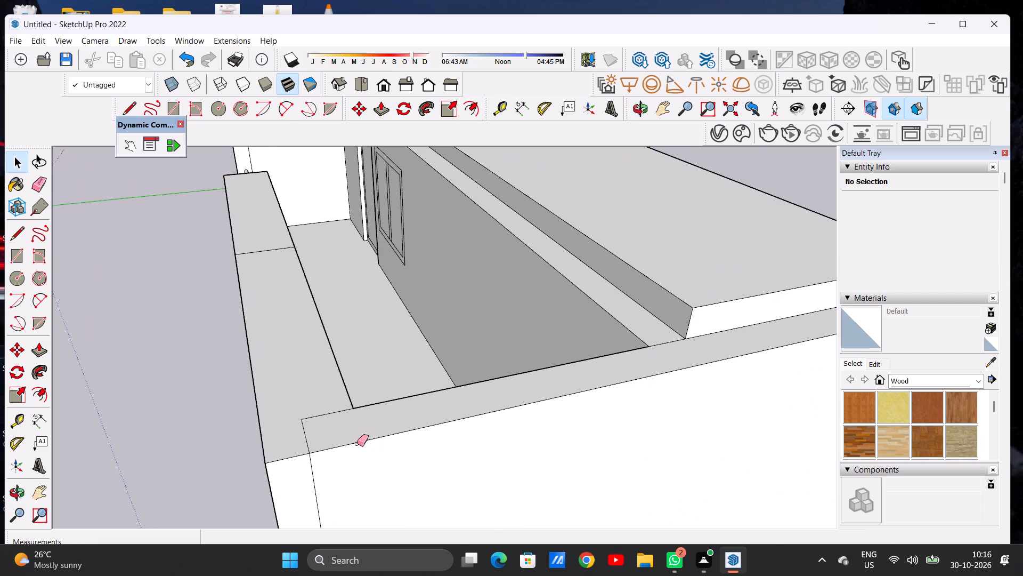
drag(327, 408, 324, 419)
drag(313, 428, 303, 435)
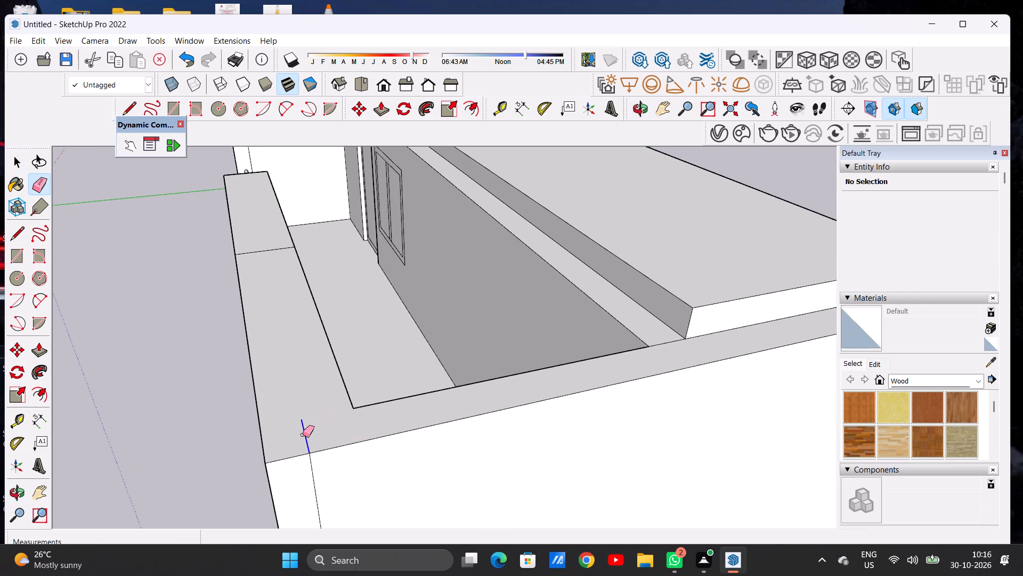
key(space)
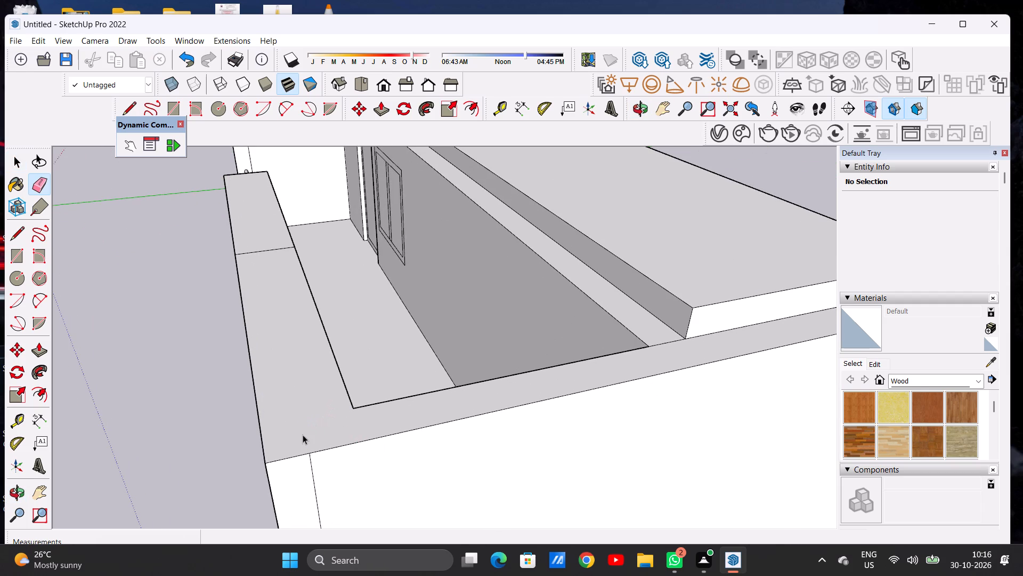
Draw a line about 1' 7" long across the side wall's top, from the front panel's inner corner to the outer edge.
scroll(330, 432, down, 3)
scroll(330, 432, up, 1)
scroll(330, 432, down, 8)
scroll(342, 419, up, 1)
scroll(342, 419, down, 9)
scroll(362, 427, up, 7)
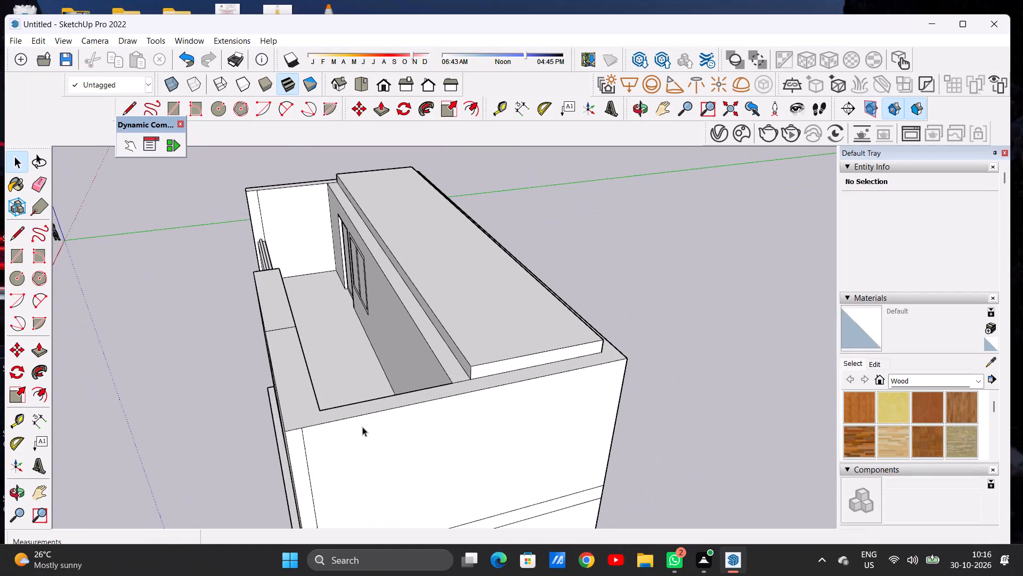
key(l)
scroll(327, 418, up, 1)
scroll(327, 418, down, 1)
scroll(327, 418, up, 7)
scroll(326, 413, down, 1)
click(311, 405)
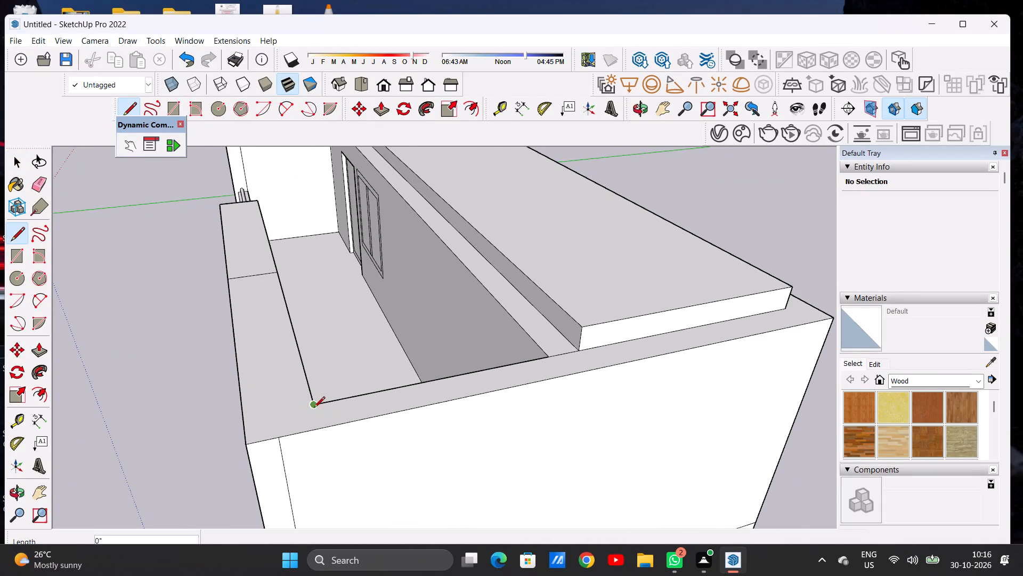
click(323, 427)
key(space)
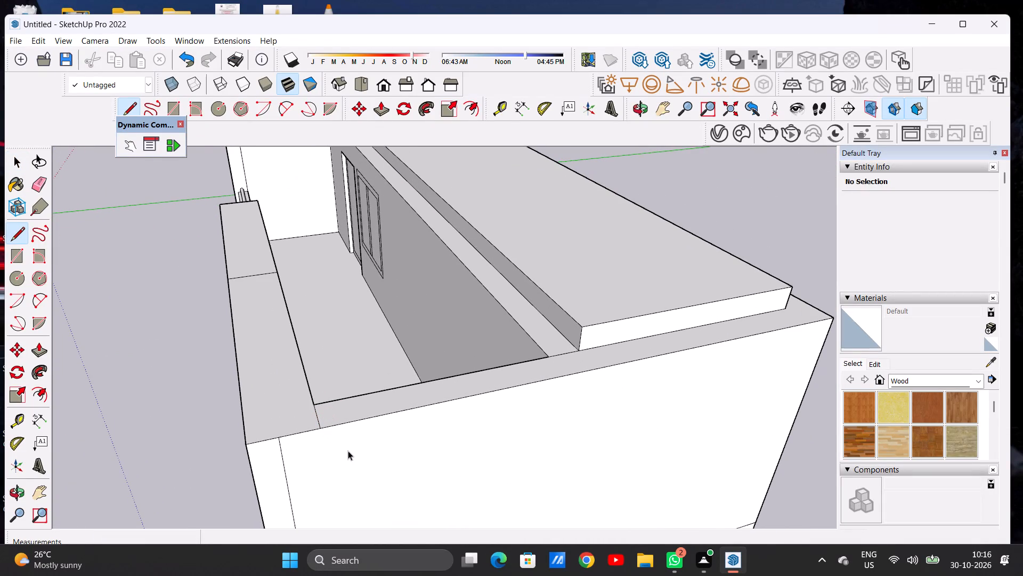
Push/Pull the roof slab's front side face about 12' 4" forward over the balcony to the front panel's inner corner.
scroll(379, 455, down, 4)
scroll(391, 451, up, 1)
scroll(391, 451, down, 2)
scroll(454, 419, down, 2)
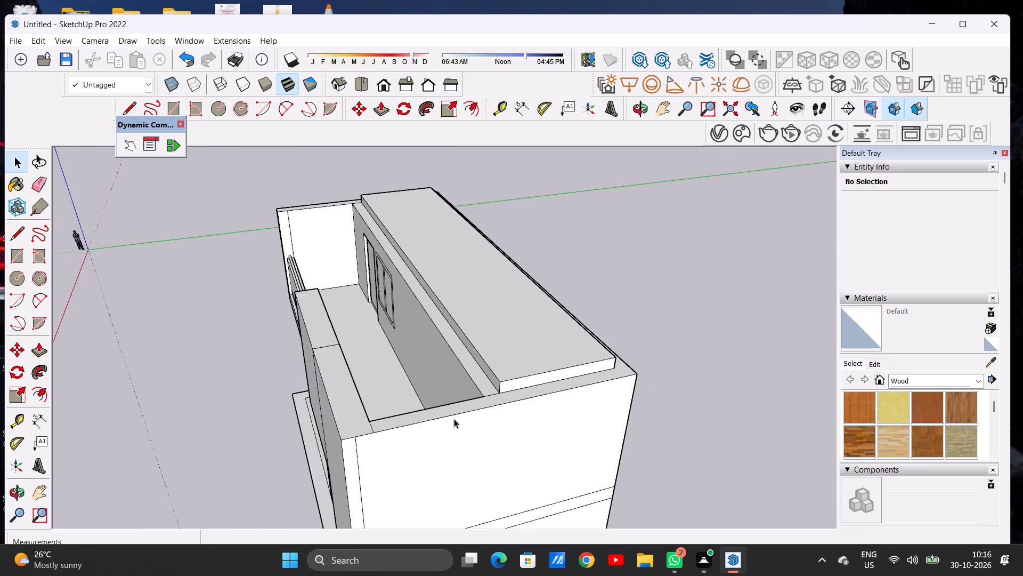
scroll(454, 419, down, 2)
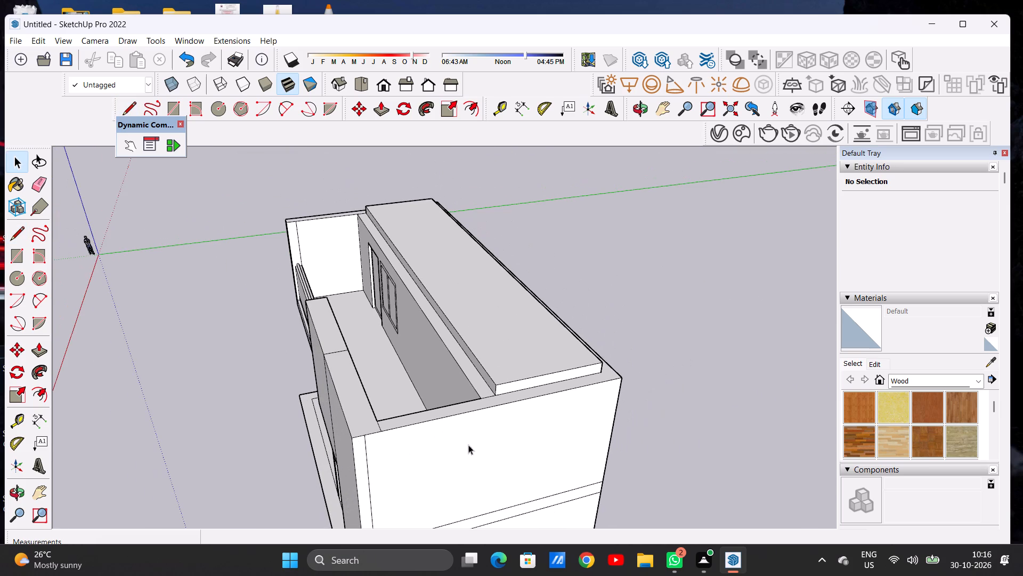
scroll(476, 458, down, 7)
scroll(524, 439, down, 1)
middle_drag(522, 435, 510, 401)
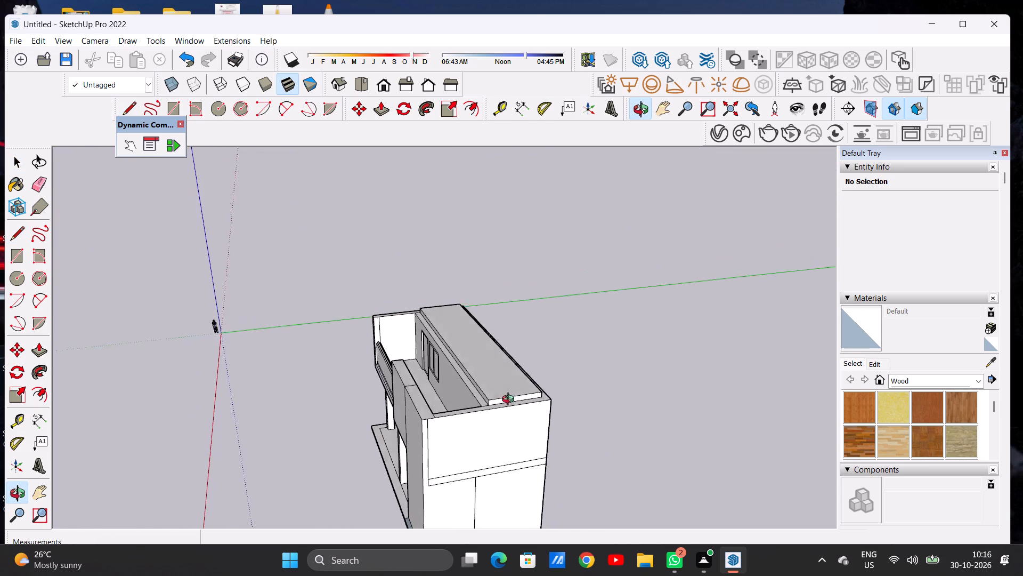
middle_drag(510, 401, 509, 382)
scroll(470, 387, up, 6)
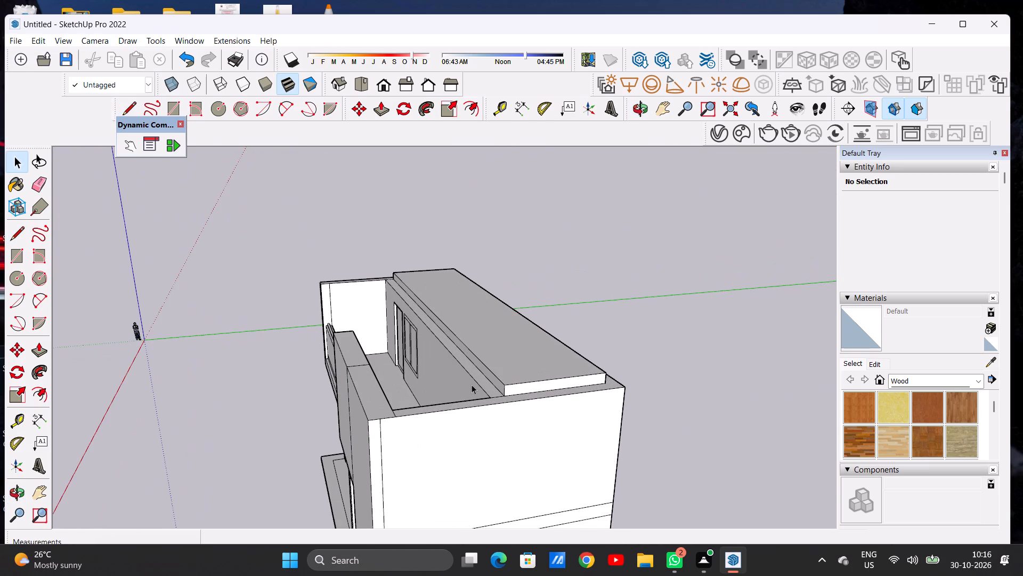
key(p)
scroll(477, 383, up, 9)
scroll(518, 385, down, 1)
scroll(518, 385, up, 1)
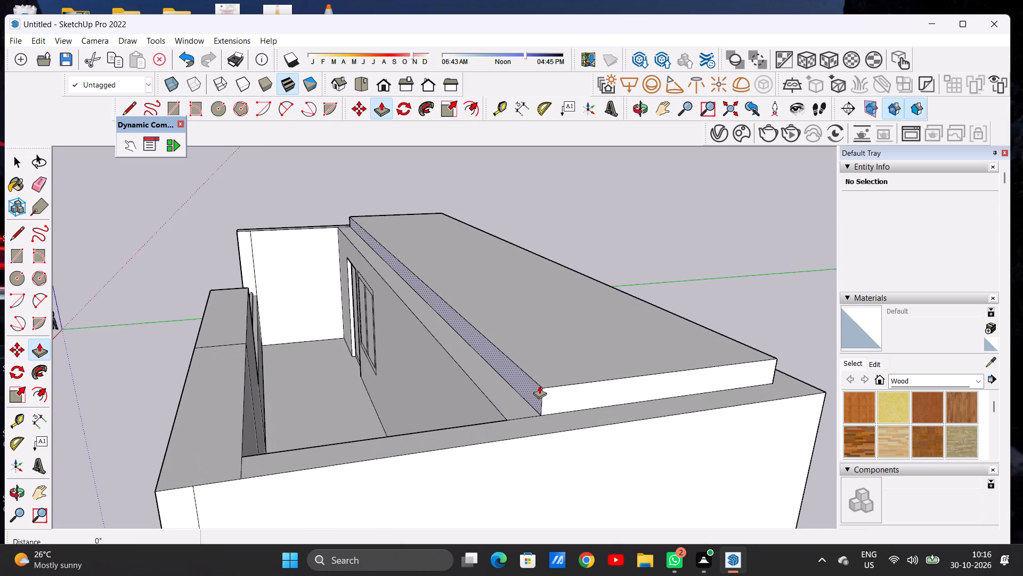
click(539, 386)
scroll(389, 394, down, 8)
scroll(296, 433, up, 2)
scroll(296, 433, down, 1)
scroll(296, 433, up, 1)
scroll(296, 433, down, 1)
scroll(296, 433, up, 1)
scroll(296, 433, down, 1)
scroll(296, 433, up, 2)
click(297, 430)
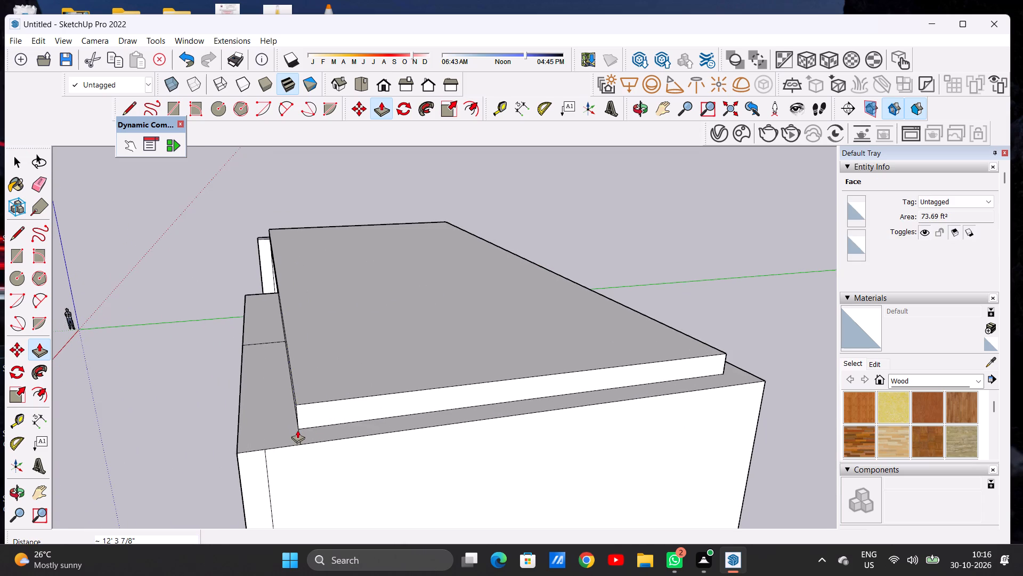
key(space)
Examine the whole building from the front and slightly above, checking the extended roof over the balcony and front panel.
scroll(321, 406, down, 3)
scroll(324, 406, up, 1)
scroll(324, 406, down, 11)
scroll(377, 403, up, 1)
scroll(377, 403, down, 5)
middle_drag(290, 409, 518, 379)
scroll(363, 384, down, 7)
middle_drag(339, 399, 473, 375)
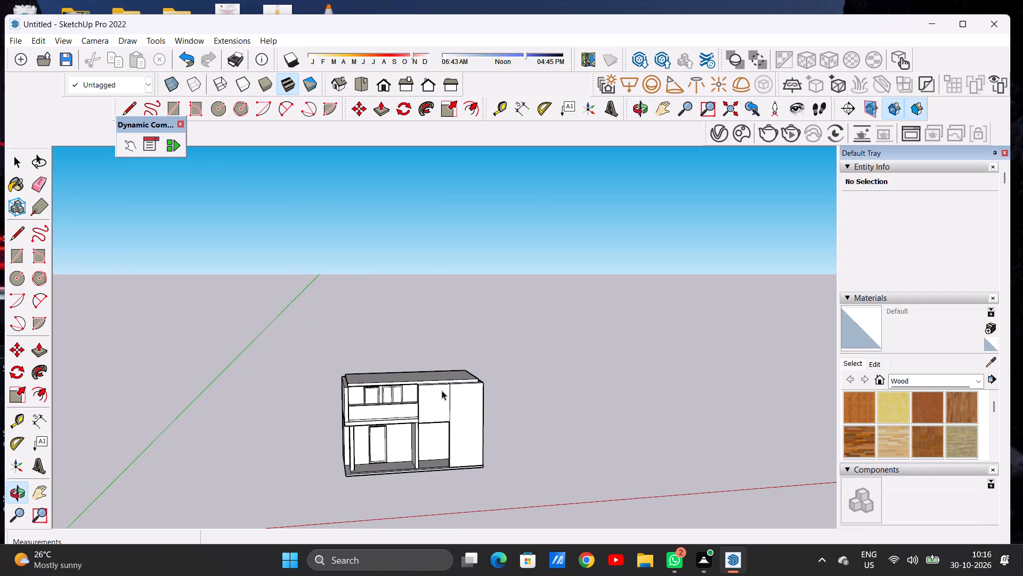
scroll(442, 390, up, 2)
scroll(442, 390, down, 1)
scroll(442, 390, up, 12)
scroll(440, 391, down, 7)
middle_drag(426, 401, 424, 425)
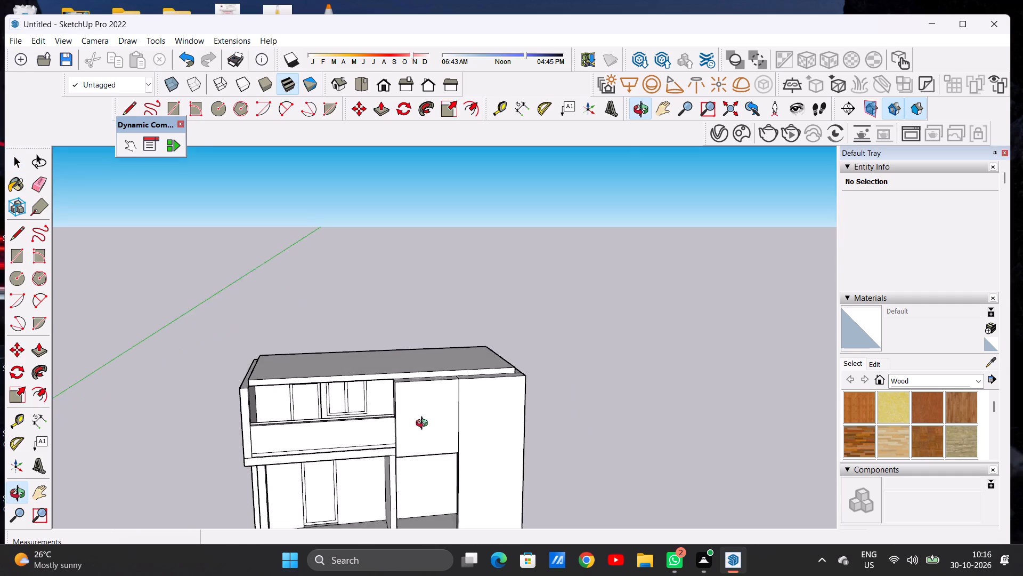
middle_drag(424, 425, 382, 442)
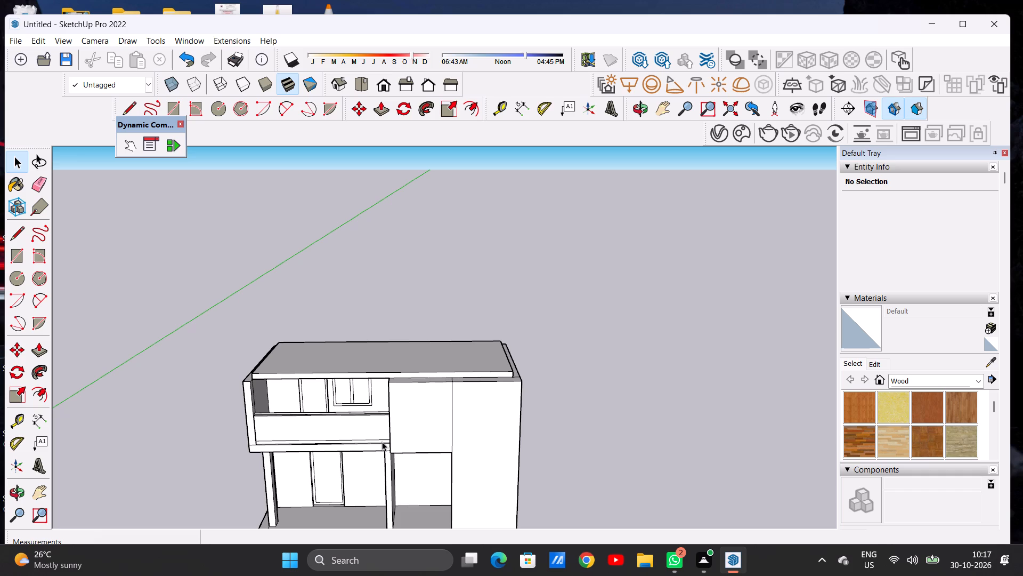
scroll(380, 454, down, 5)
middle_drag(372, 449, 384, 425)
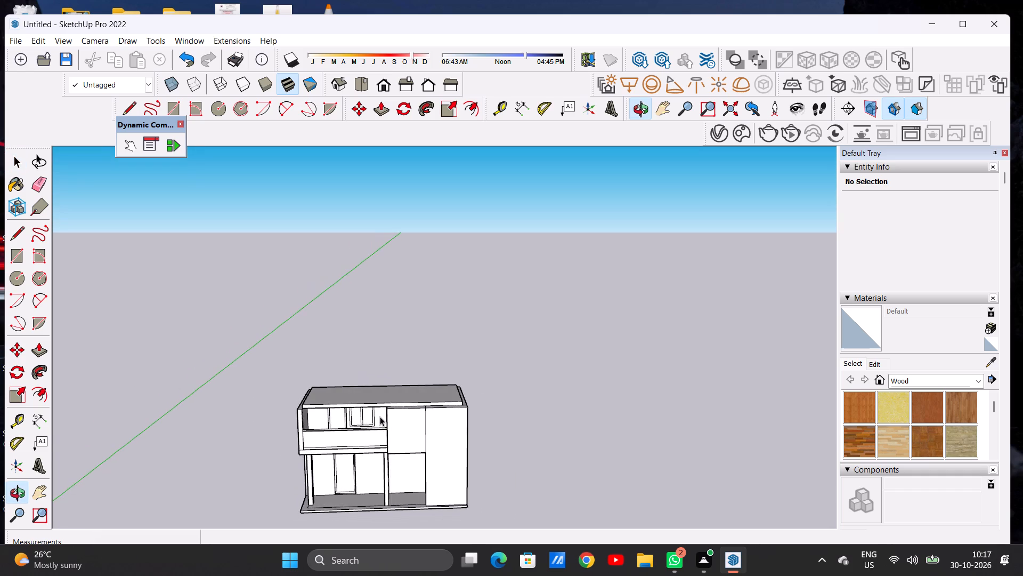
scroll(330, 397, up, 4)
scroll(416, 421, down, 6)
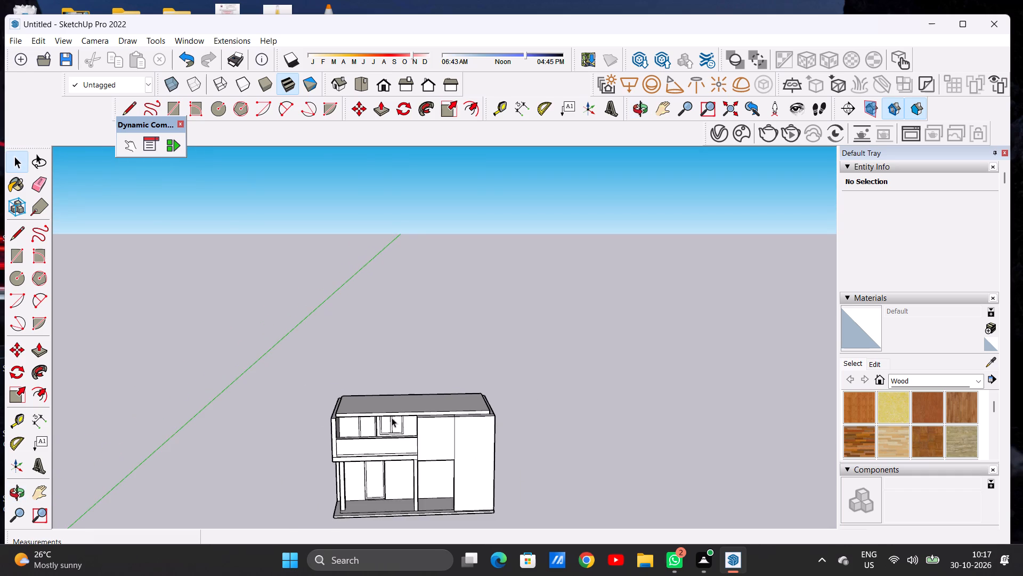
scroll(341, 425, down, 3)
scroll(382, 420, up, 1)
scroll(380, 422, down, 1)
scroll(377, 423, up, 4)
Draw a vertical line about 1' 3" long across the roof slab's front face, above the front panel's inner corner.
scroll(327, 429, up, 6)
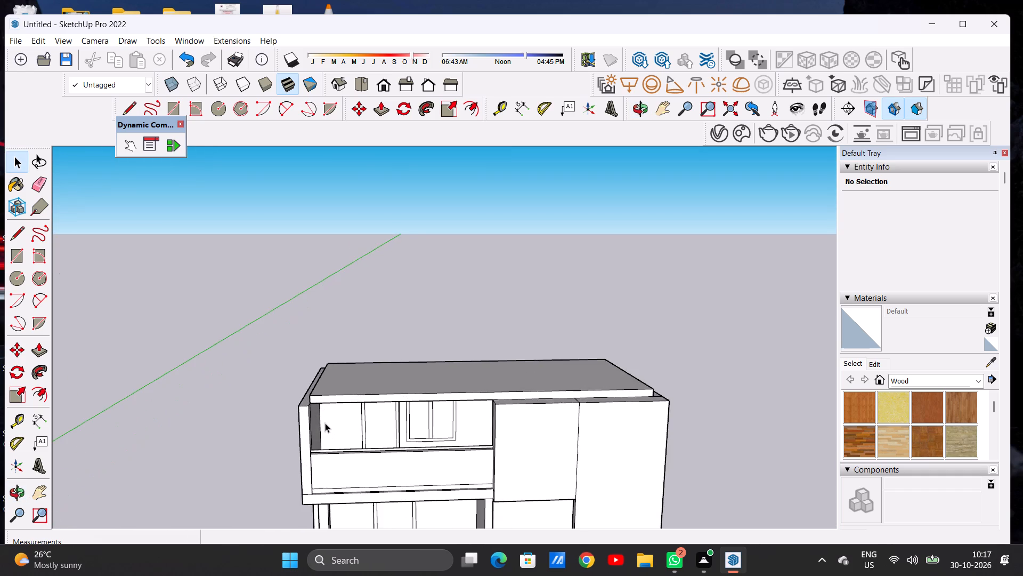
scroll(324, 421, up, 1)
scroll(331, 422, down, 6)
middle_drag(472, 397, 555, 414)
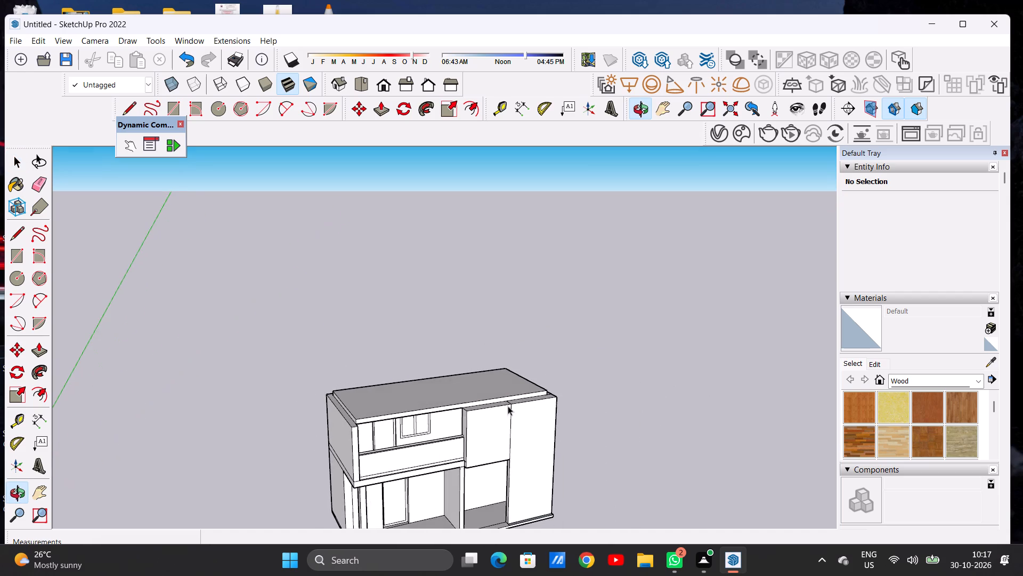
scroll(481, 403, up, 14)
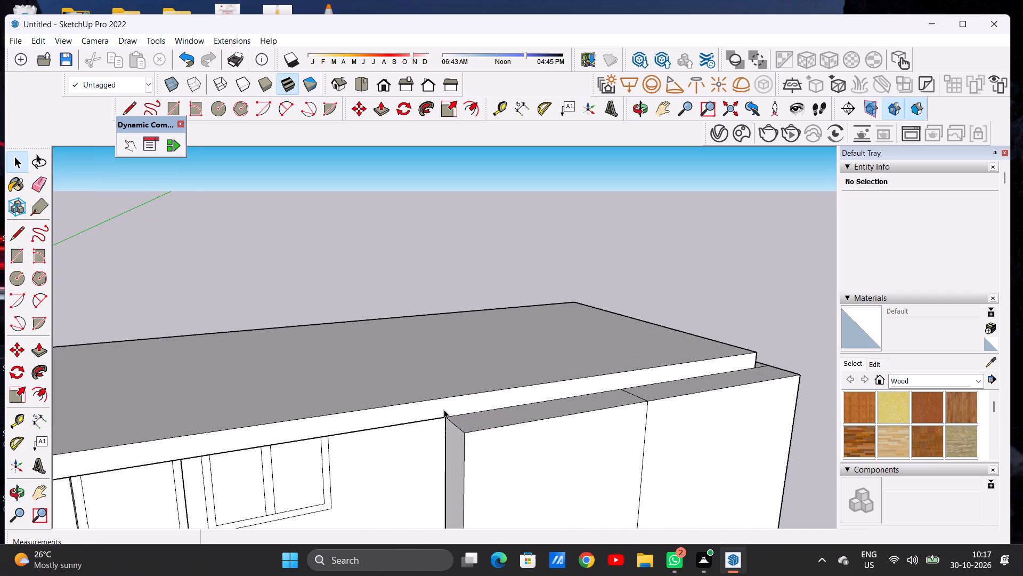
scroll(444, 413, down, 2)
key(l)
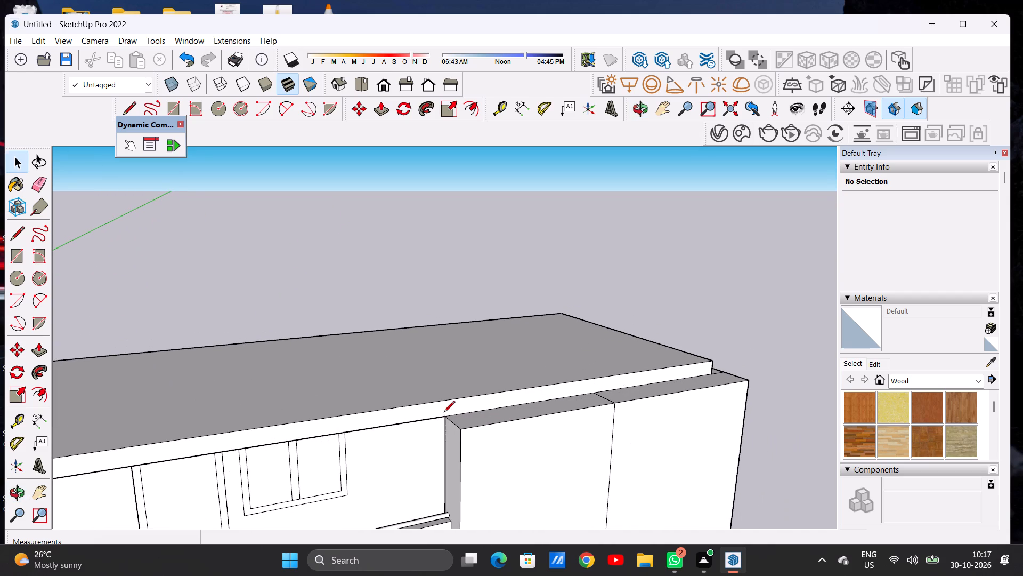
scroll(430, 415, up, 5)
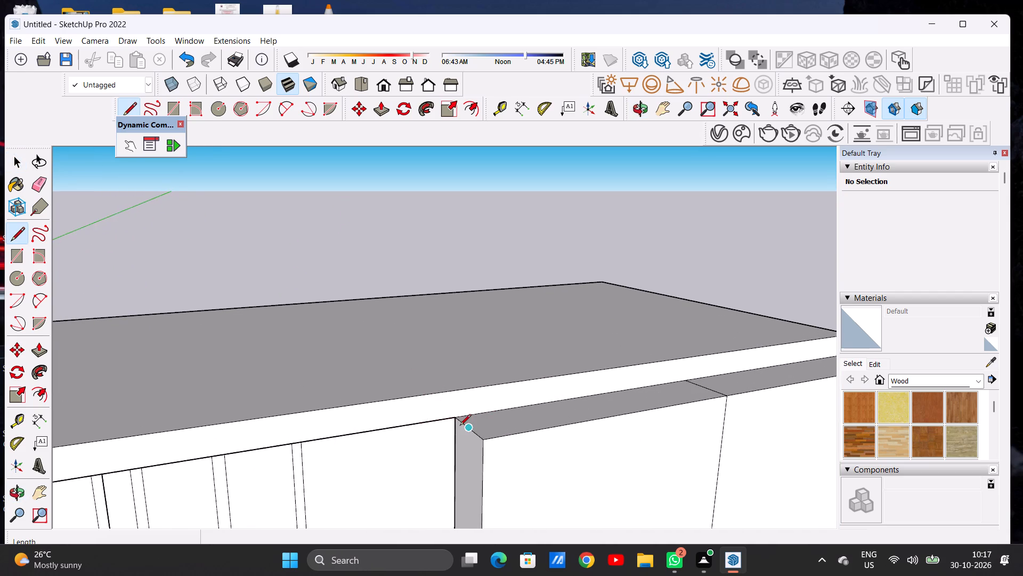
scroll(460, 426, up, 2)
scroll(460, 426, down, 1)
scroll(460, 426, up, 4)
click(453, 411)
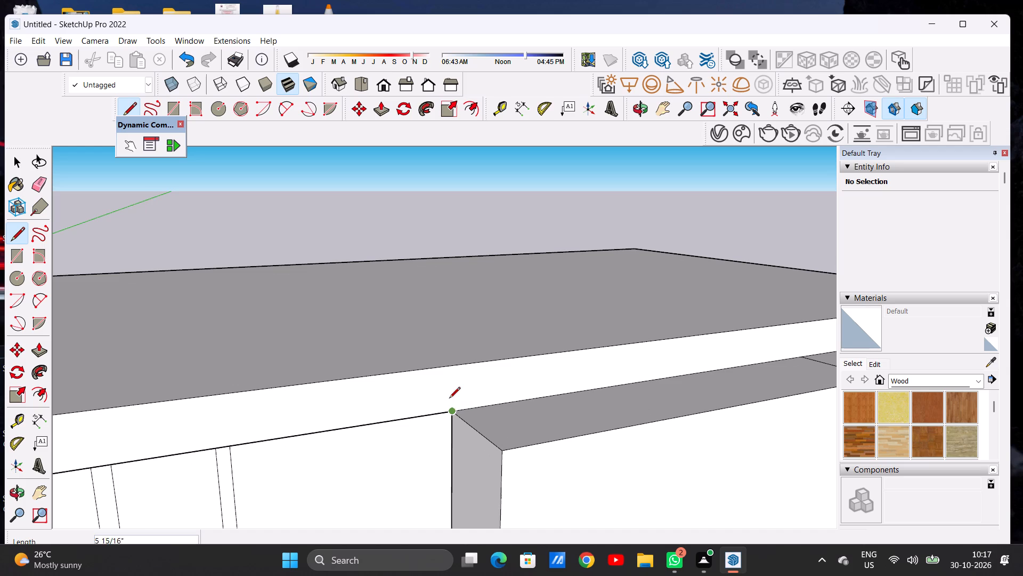
click(452, 367)
key(space)
Push/Pull the balcony part of the roof slab's front face about 2' 9" forward to the front panel's outer corner.
scroll(440, 371, down, 10)
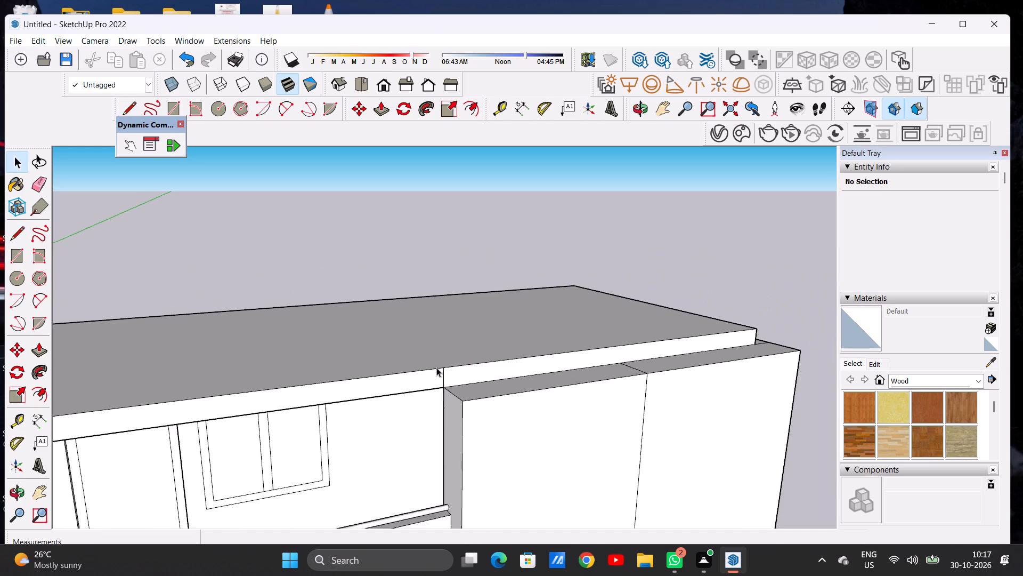
scroll(436, 367, down, 15)
middle_drag(440, 379, 273, 404)
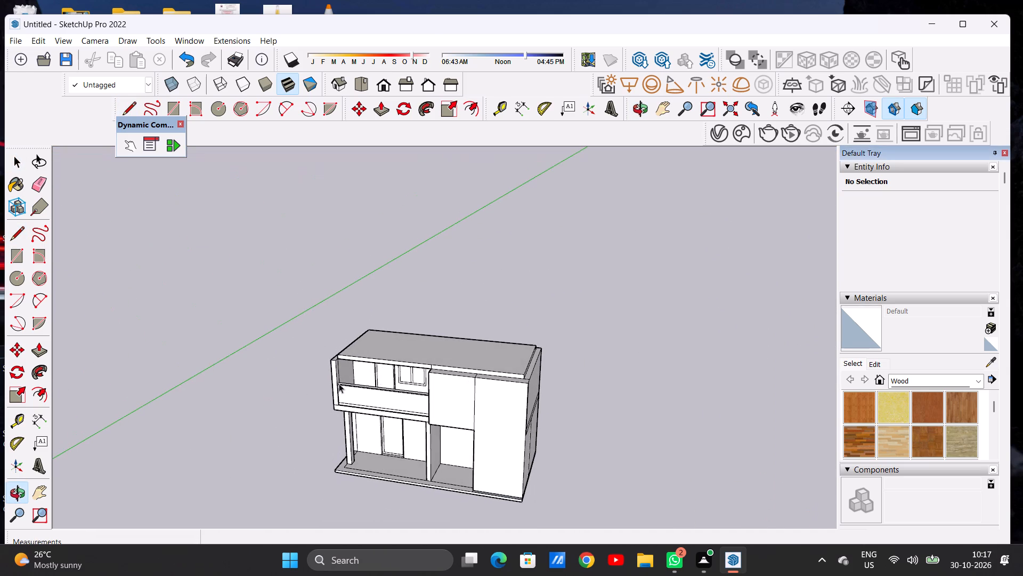
scroll(393, 372, up, 6)
scroll(445, 371, up, 2)
scroll(445, 371, down, 1)
scroll(445, 371, up, 3)
middle_drag(467, 371, 454, 379)
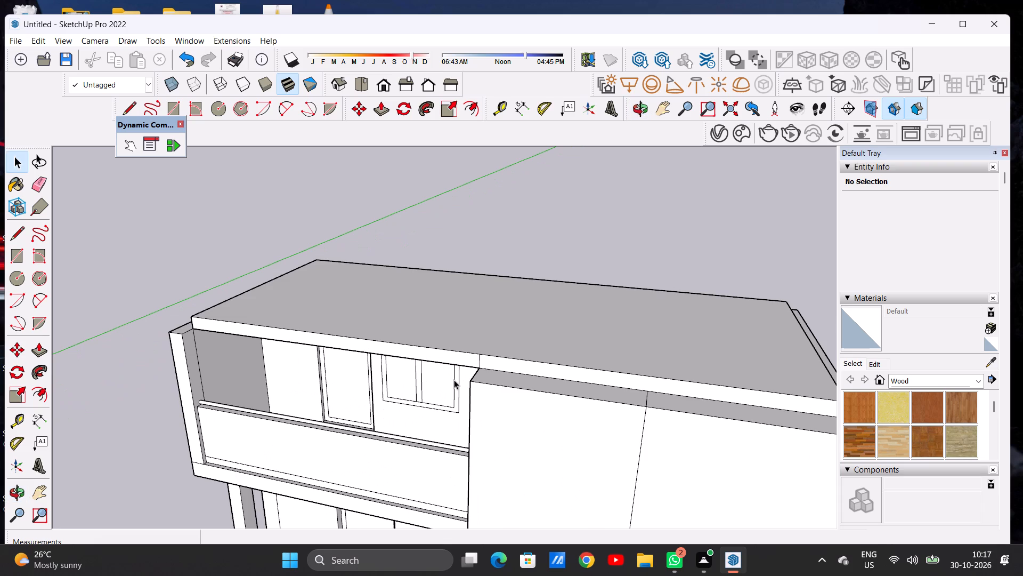
key(p)
scroll(475, 370, up, 2)
scroll(475, 369, down, 1)
scroll(475, 369, up, 1)
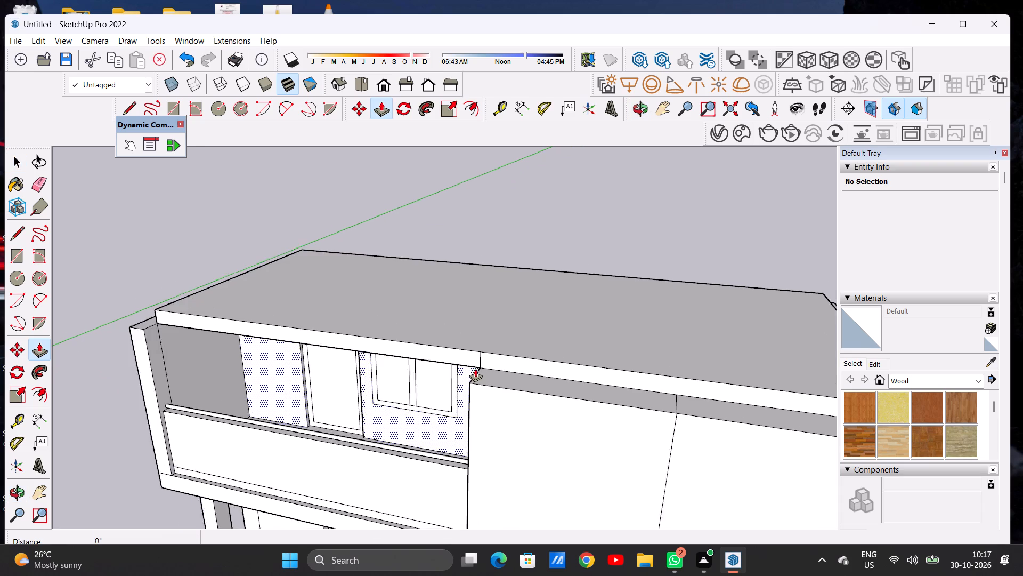
scroll(475, 369, up, 2)
scroll(478, 350, down, 1)
scroll(478, 350, up, 3)
click(478, 350)
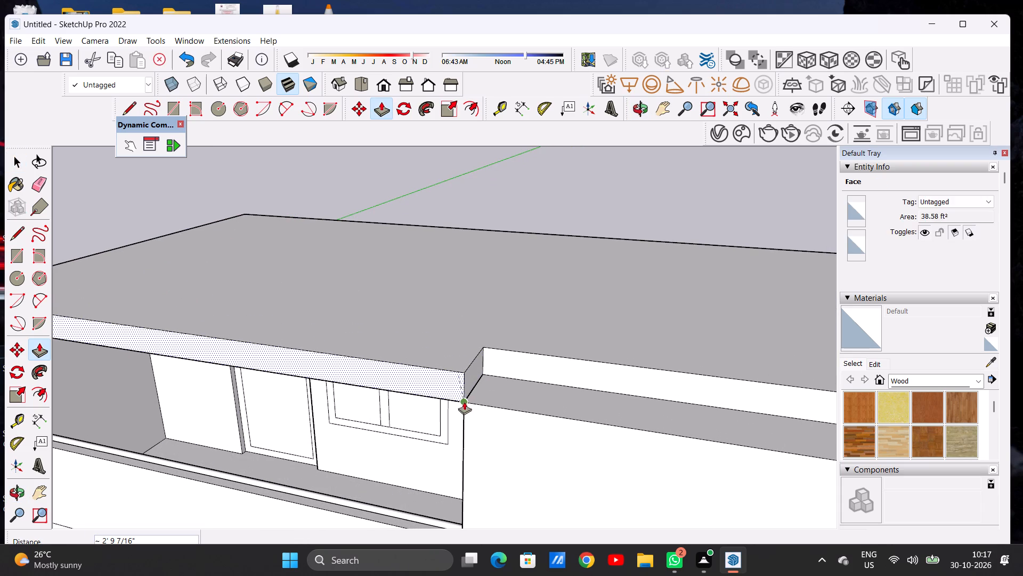
click(464, 402)
key(space)
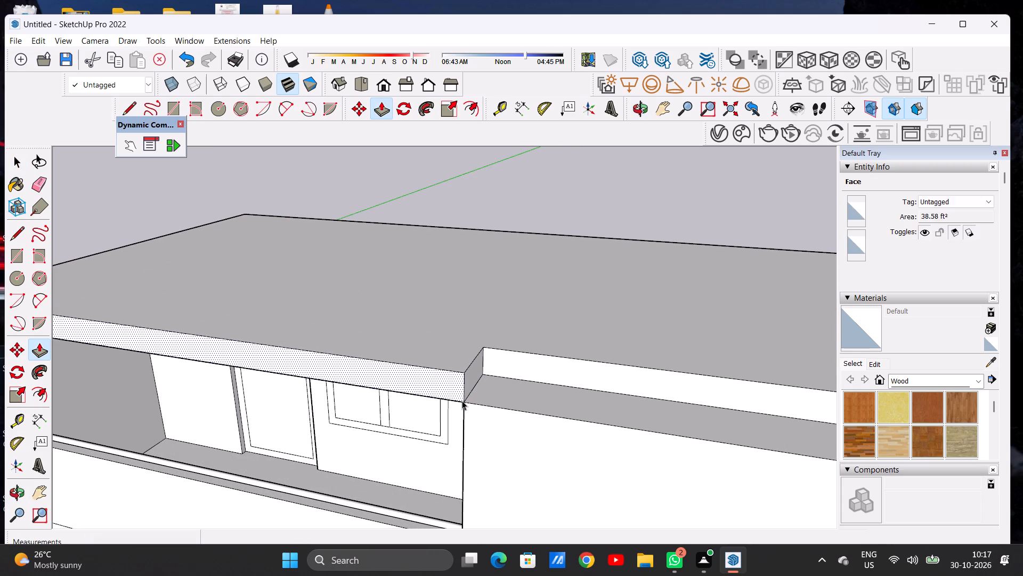
Examine the building from the front, both sides and above, checking the roof slab's edges against the side walls and front panel.
scroll(478, 448, down, 10)
scroll(491, 436, up, 1)
scroll(489, 438, down, 10)
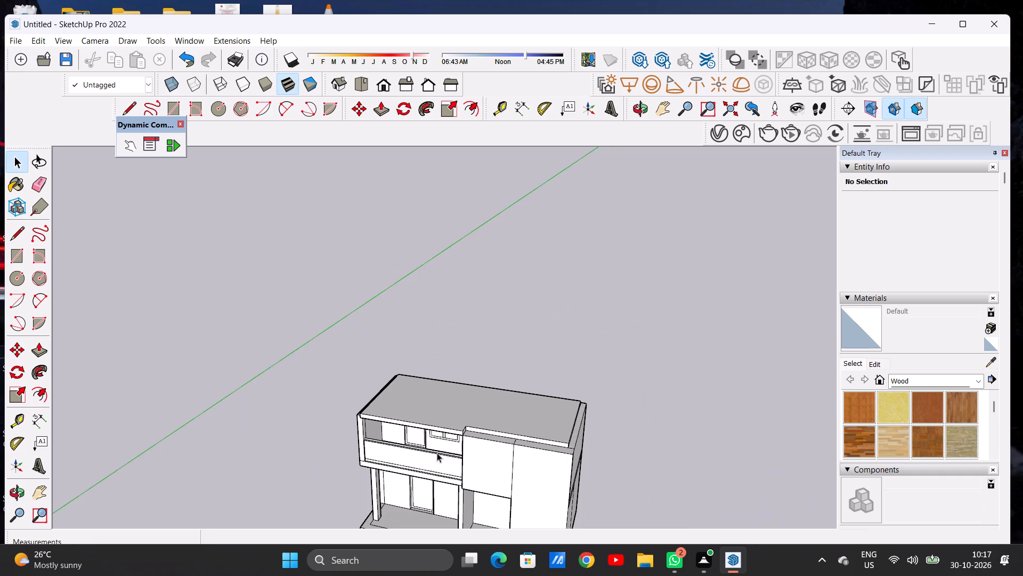
middle_drag(446, 453, 528, 379)
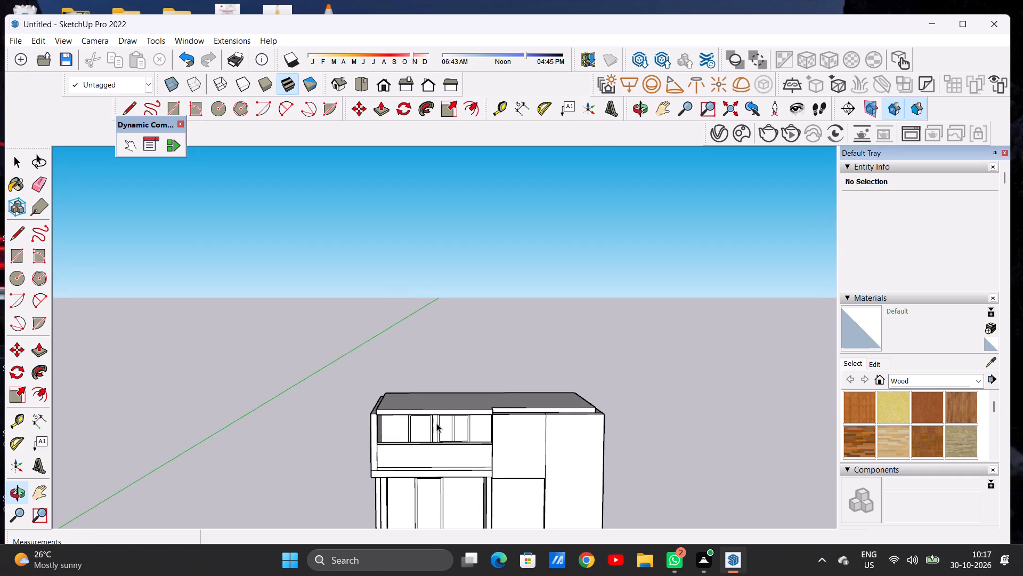
scroll(436, 423, down, 2)
scroll(433, 420, up, 9)
middle_drag(347, 417, 267, 449)
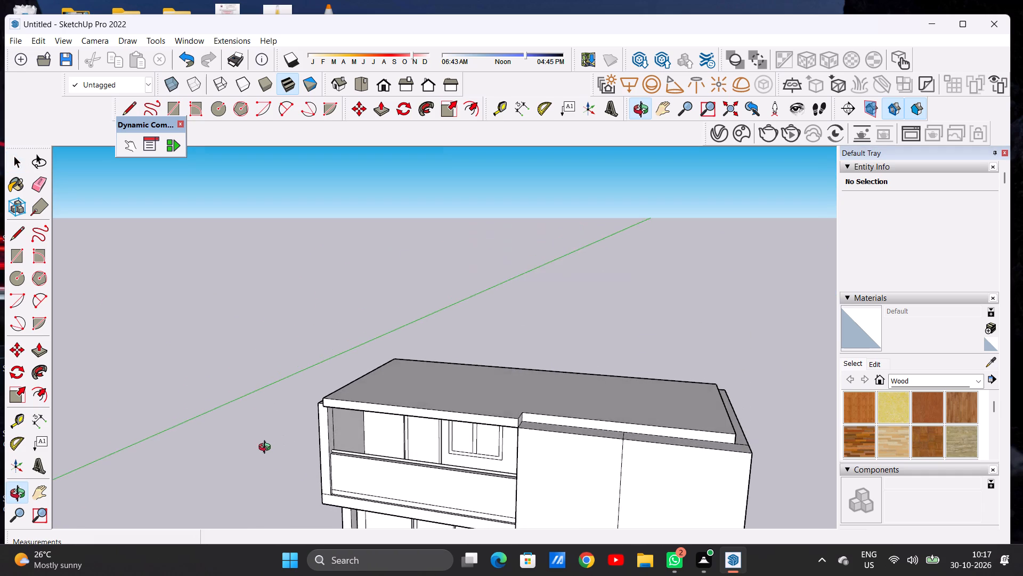
middle_drag(267, 449, 515, 411)
middle_drag(511, 410, 410, 414)
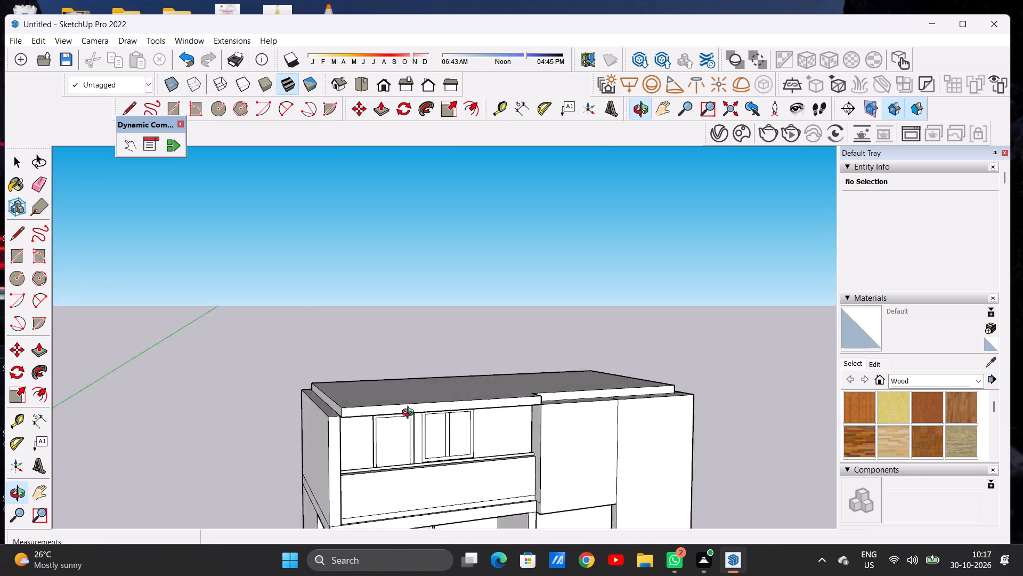
middle_drag(410, 414, 352, 423)
scroll(394, 415, down, 4)
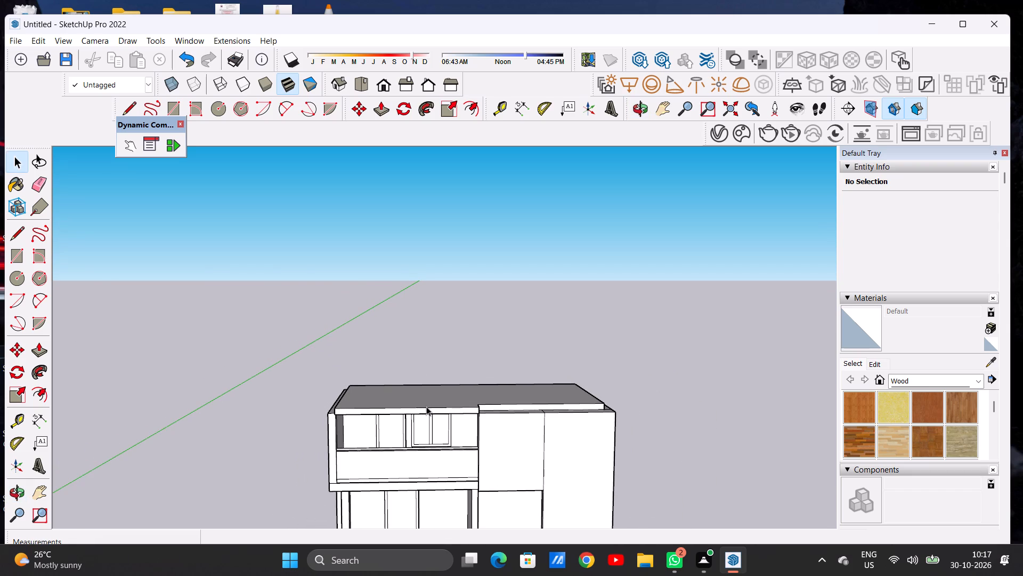
middle_drag(363, 427, 337, 485)
scroll(334, 435, up, 7)
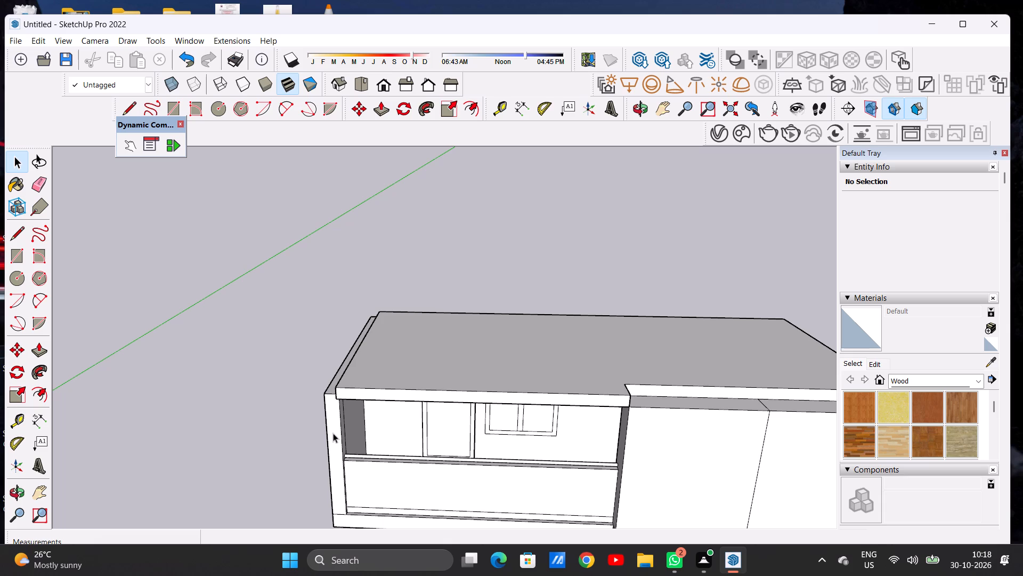
scroll(333, 433, down, 8)
middle_drag(388, 415, 501, 387)
scroll(393, 410, up, 2)
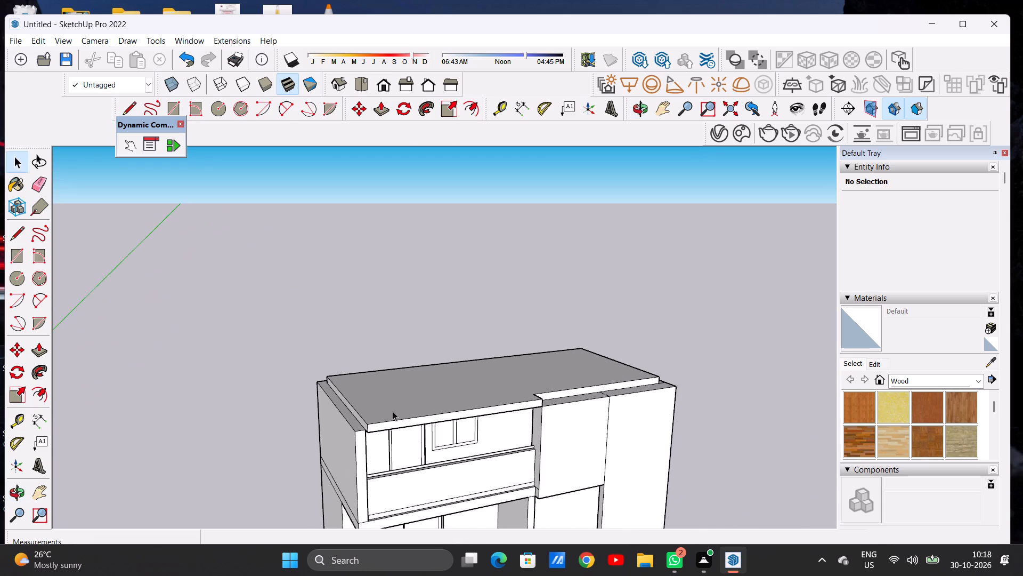
scroll(393, 411, up, 3)
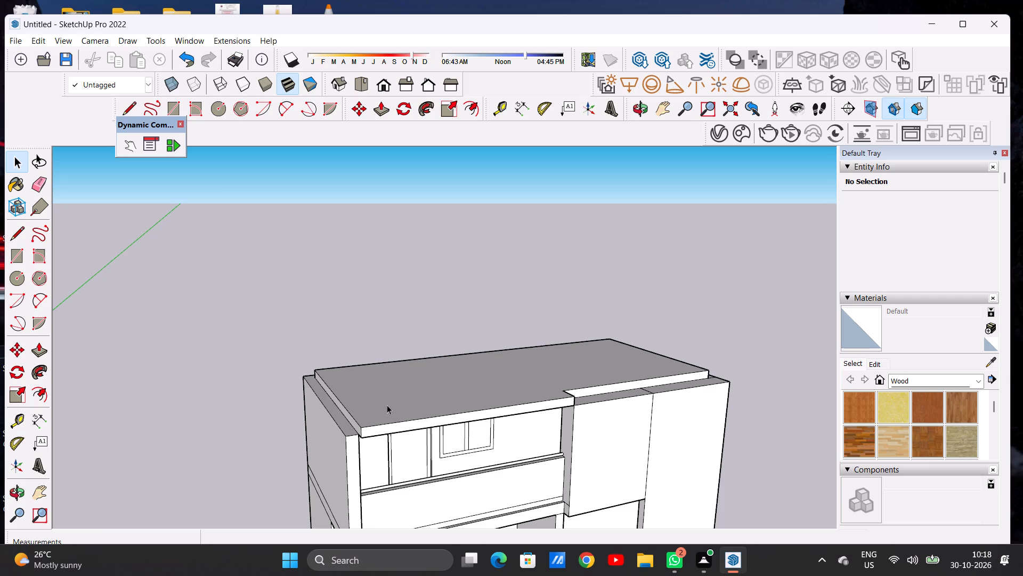
scroll(392, 395, down, 6)
middle_drag(424, 392, 370, 372)
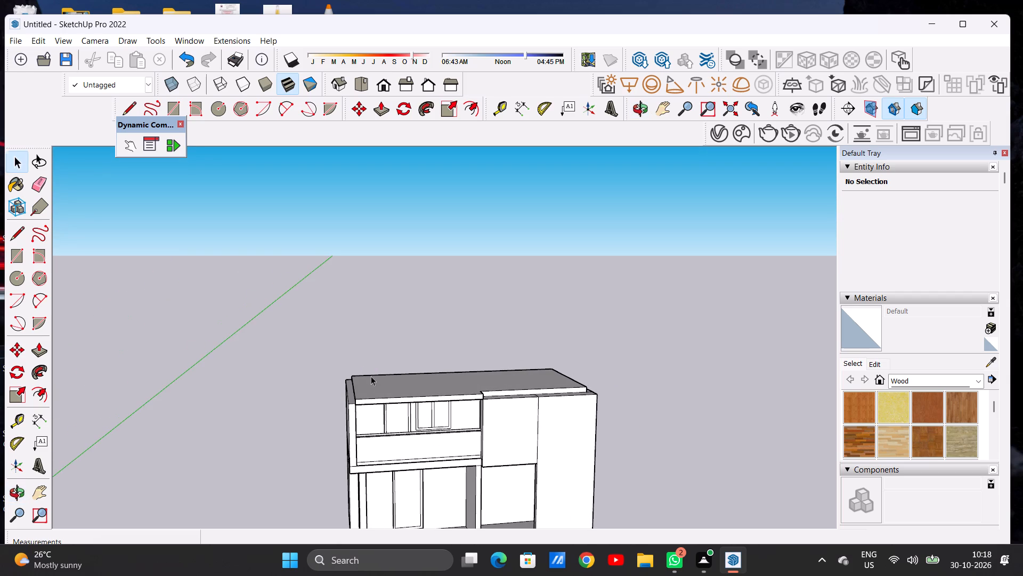
scroll(373, 399, up, 10)
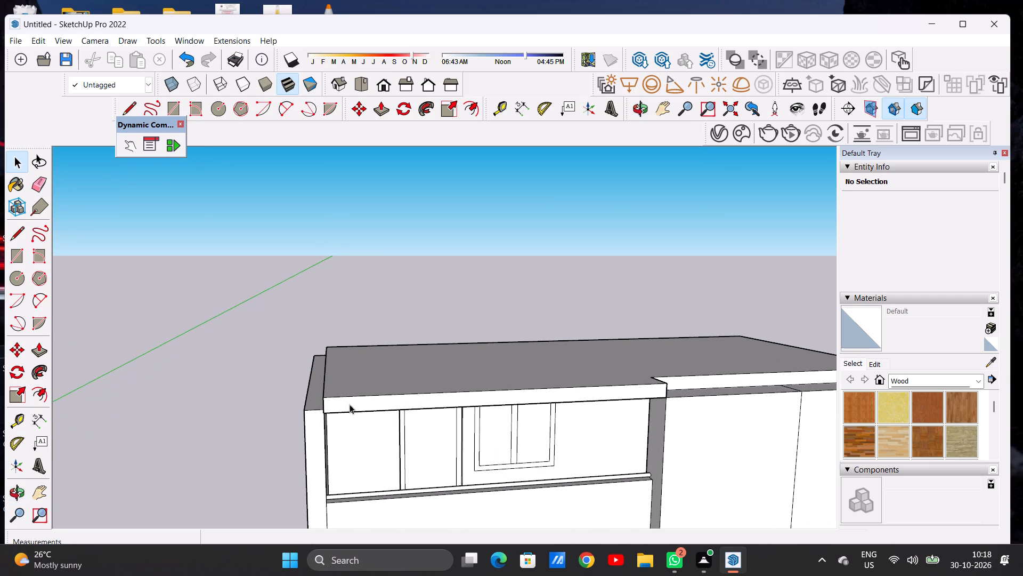
middle_drag(340, 407, 307, 392)
scroll(310, 392, down, 6)
middle_drag(507, 389, 302, 414)
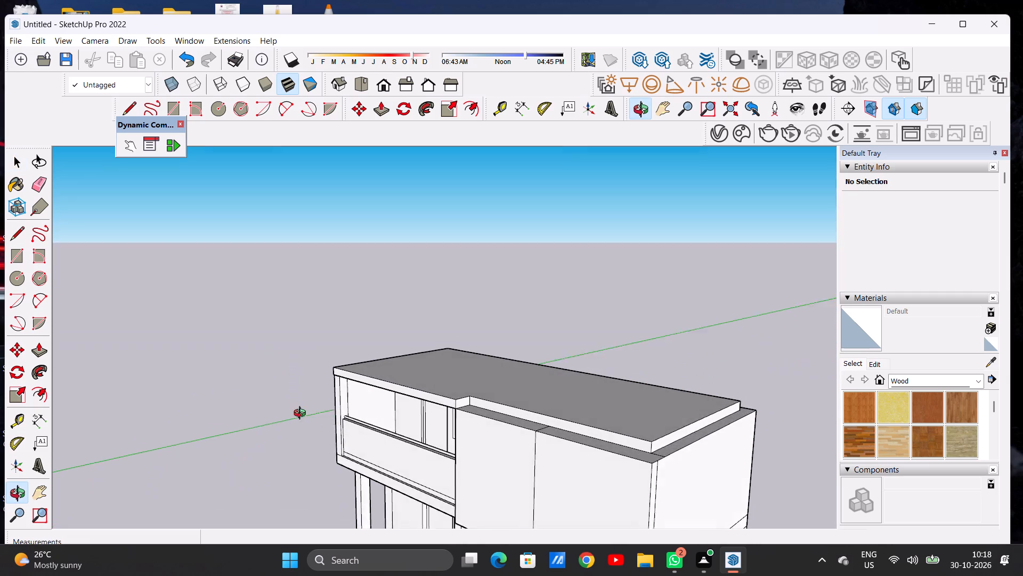
middle_drag(302, 414, 311, 423)
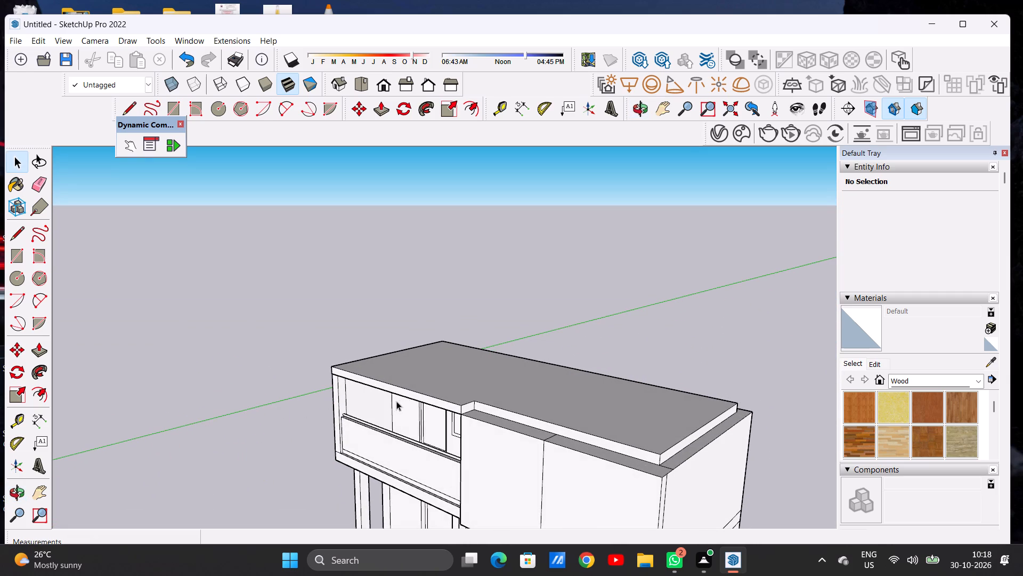
scroll(377, 403, down, 7)
middle_drag(359, 417, 502, 381)
scroll(423, 405, up, 6)
middle_drag(340, 447, 370, 437)
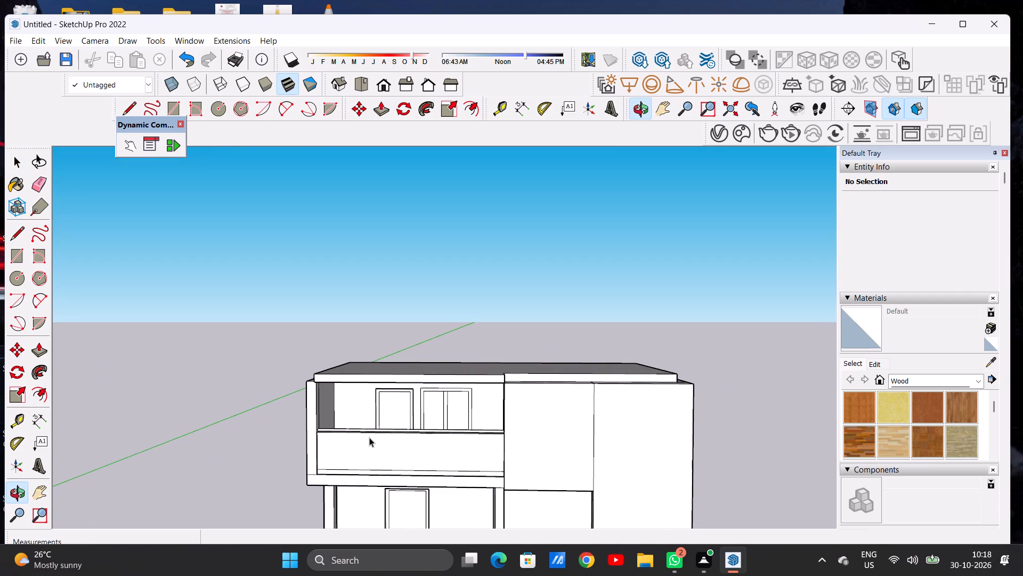
scroll(329, 425, down, 3)
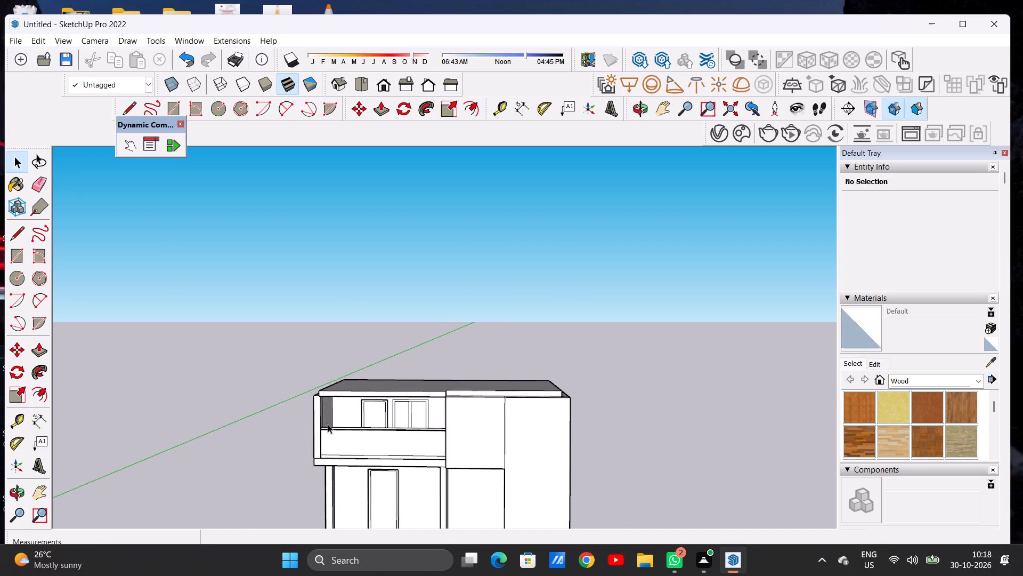
scroll(328, 424, down, 2)
middle_drag(328, 419, 332, 498)
scroll(343, 406, up, 1)
scroll(343, 406, down, 2)
scroll(343, 406, up, 11)
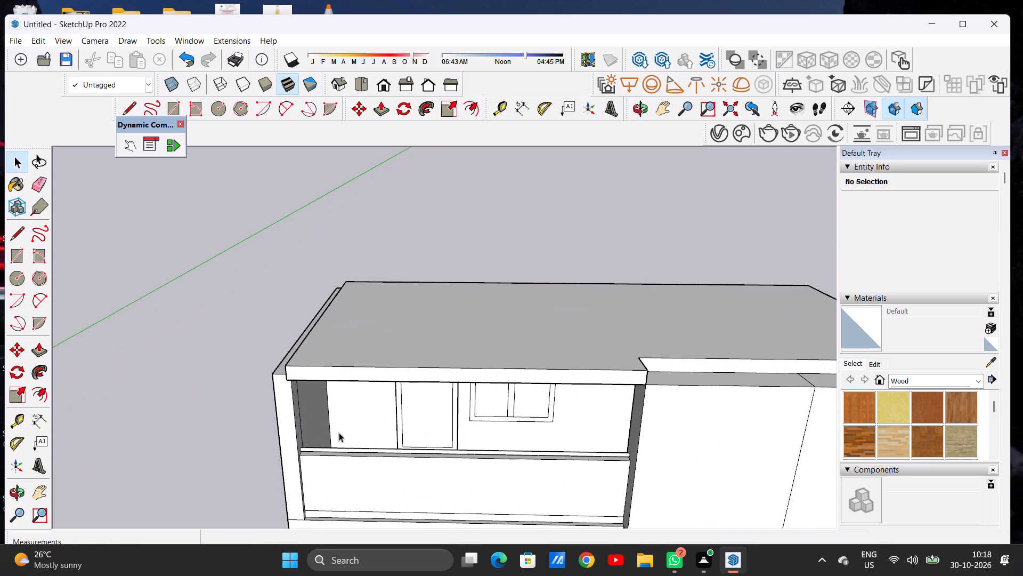
scroll(368, 401, down, 7)
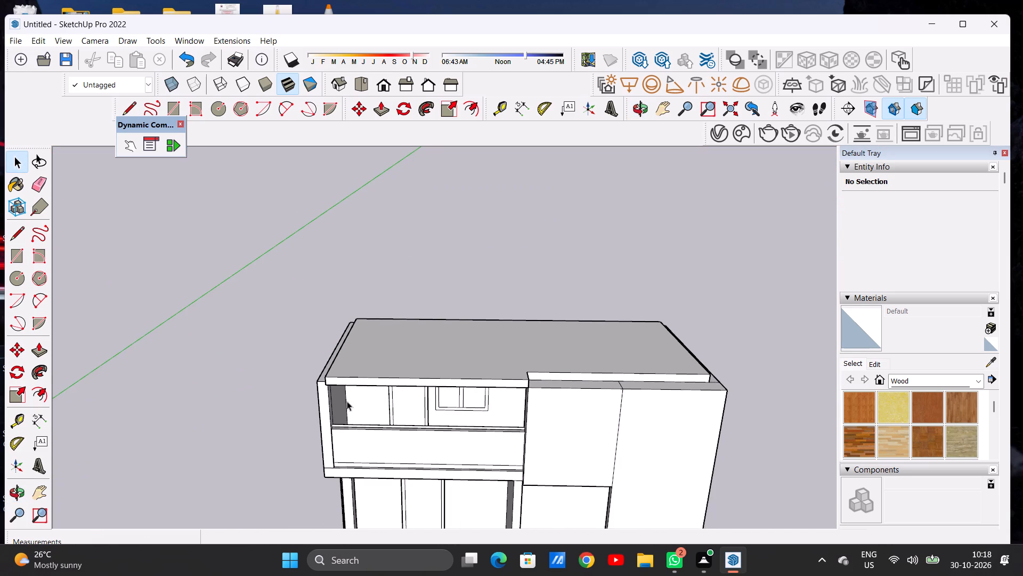
Push/Pull the roof slab's side face at the balcony end about 1' 7" outward over the side wall to its outer edge.
middle_drag(297, 409, 415, 382)
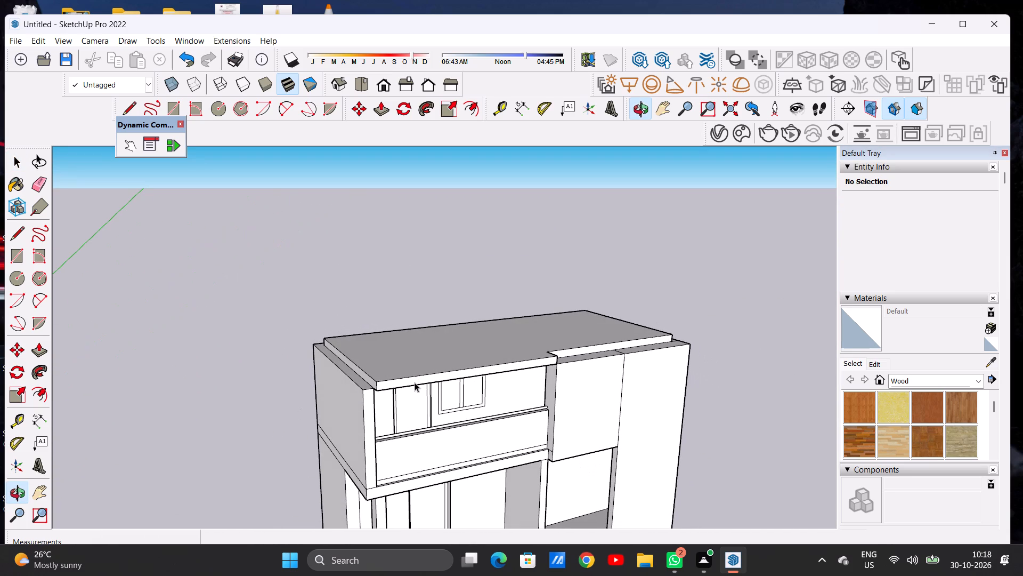
scroll(394, 394, up, 7)
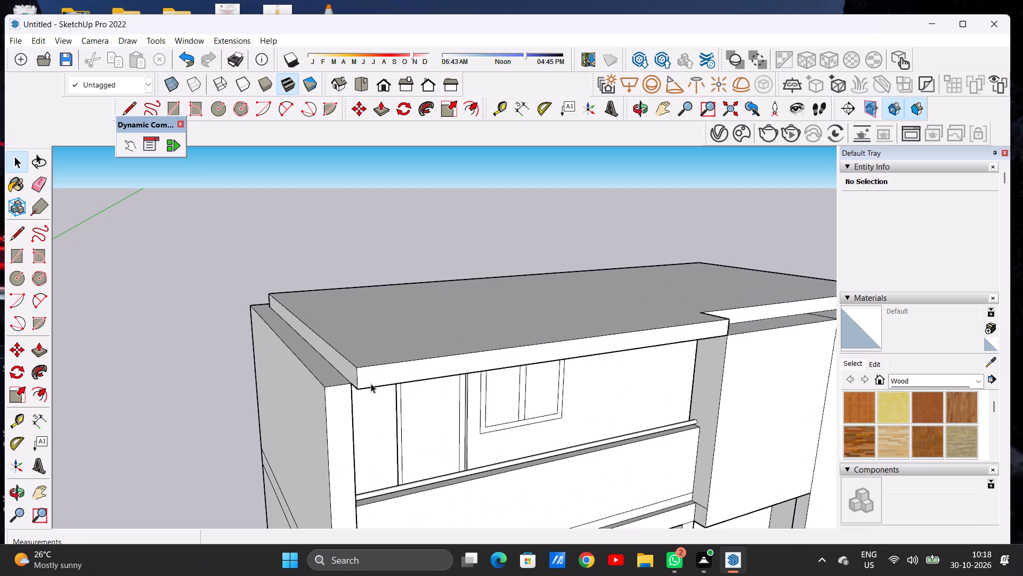
key(p)
scroll(351, 372, up, 6)
click(351, 372)
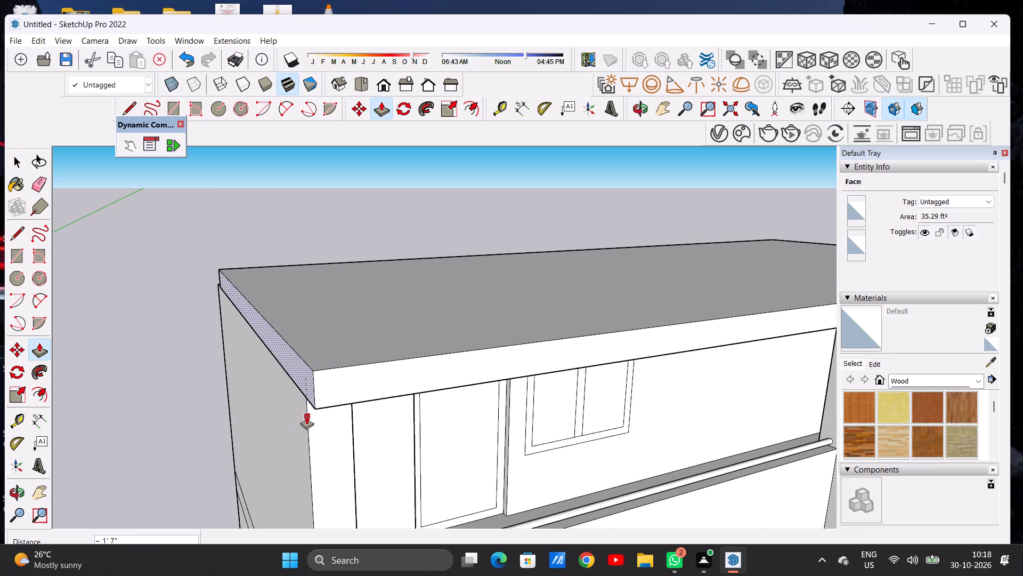
click(306, 416)
key(space)
scroll(307, 434, down, 8)
scroll(319, 425, up, 1)
scroll(325, 413, down, 7)
middle_drag(371, 438, 304, 436)
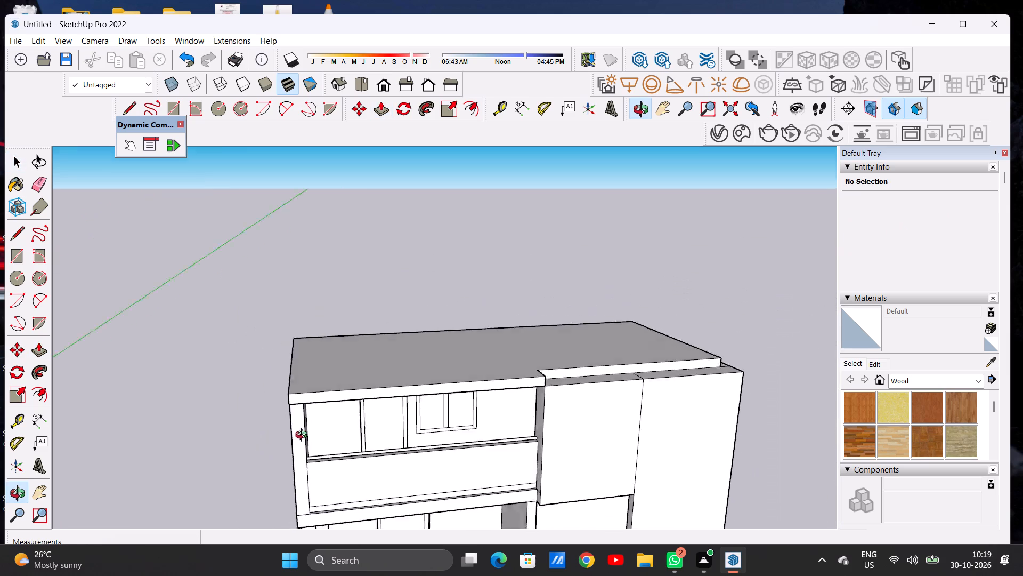
middle_drag(304, 436, 243, 414)
scroll(328, 411, down, 4)
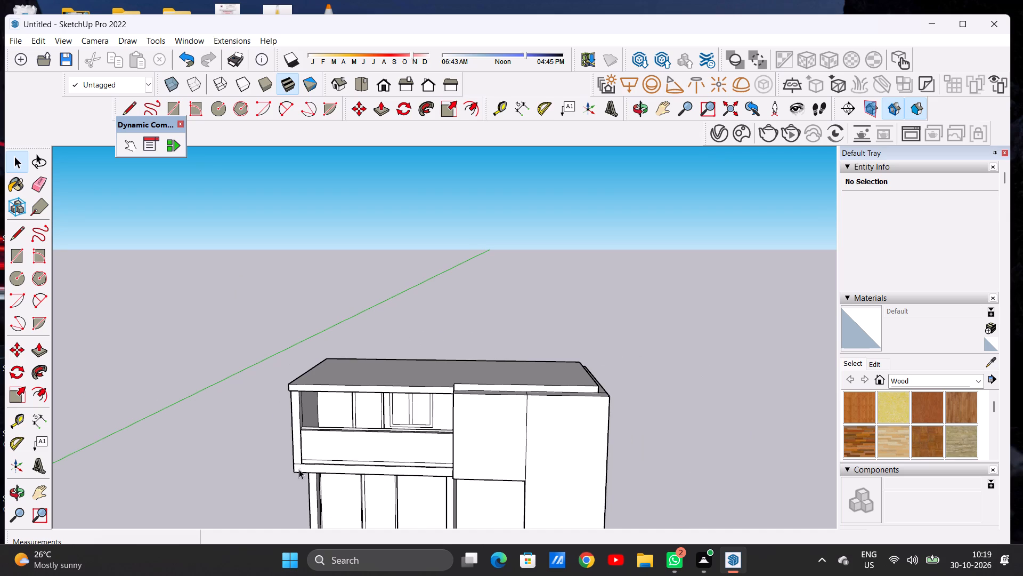
Push/Pull the balcony slab's front face forward until it is flush with the front panel's outer face.
scroll(296, 481, up, 12)
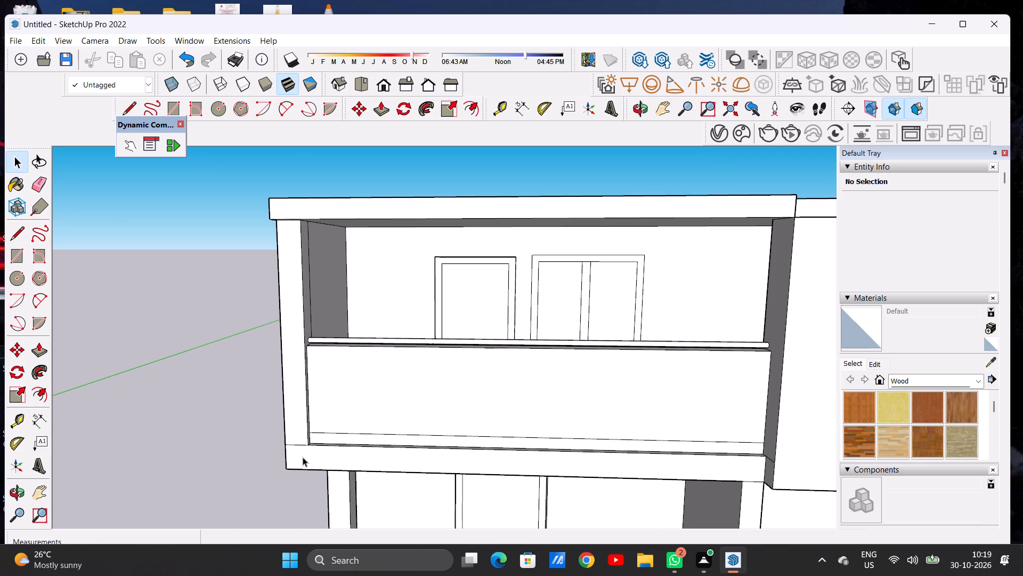
scroll(311, 426, down, 7)
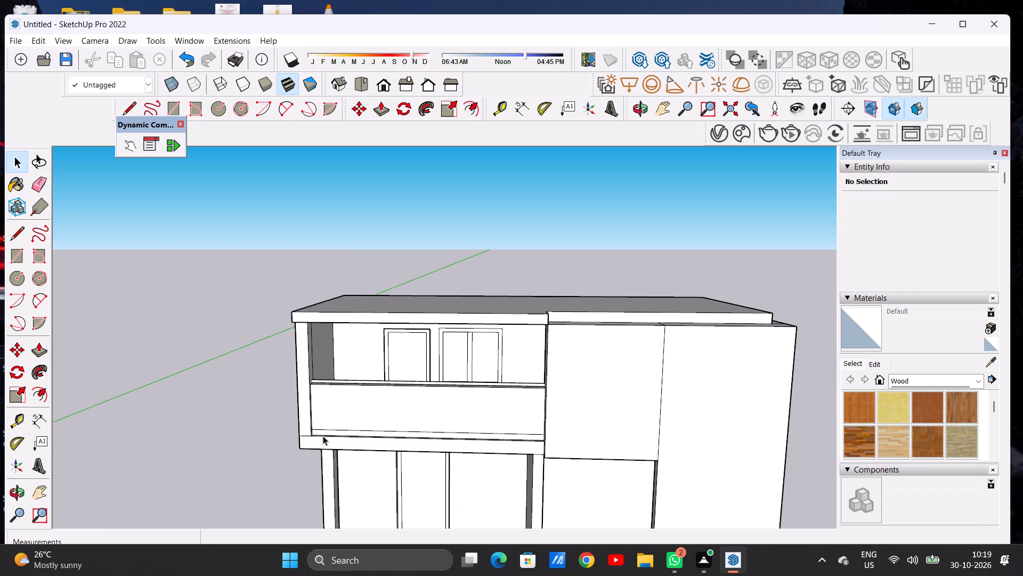
scroll(316, 427, up, 5)
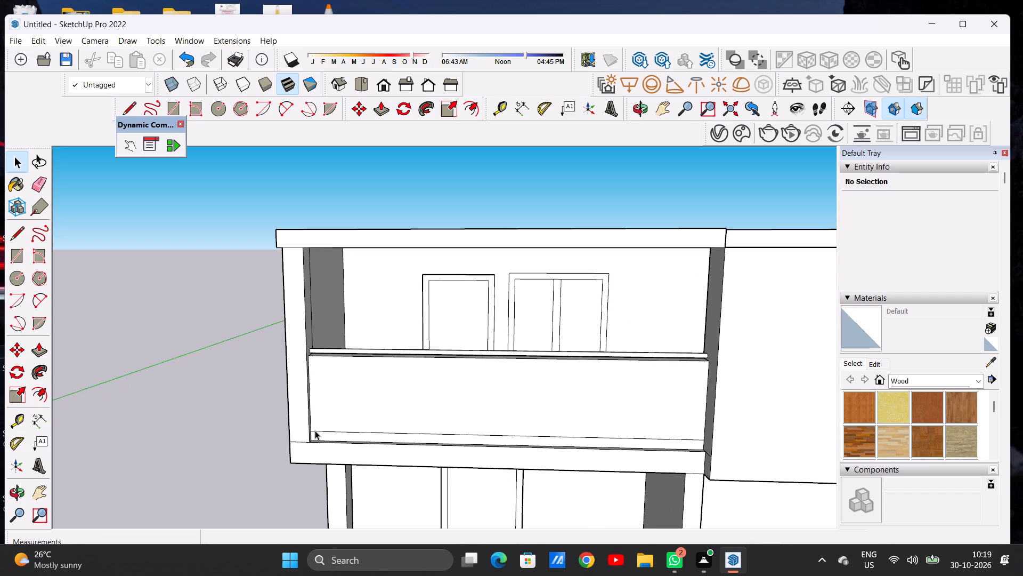
scroll(350, 431, down, 2)
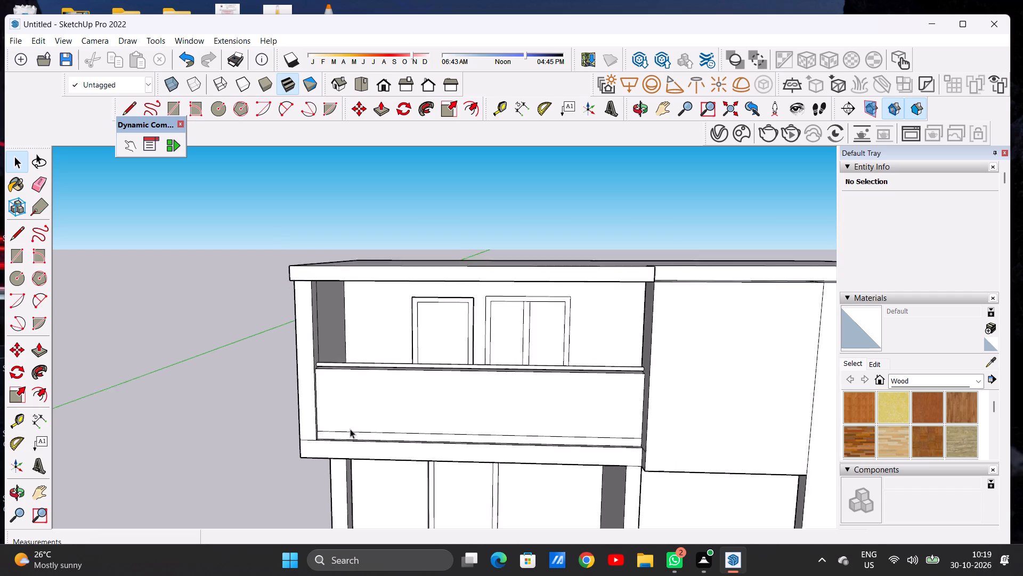
scroll(350, 429, down, 1)
middle_drag(332, 452, 491, 477)
scroll(569, 414, up, 1)
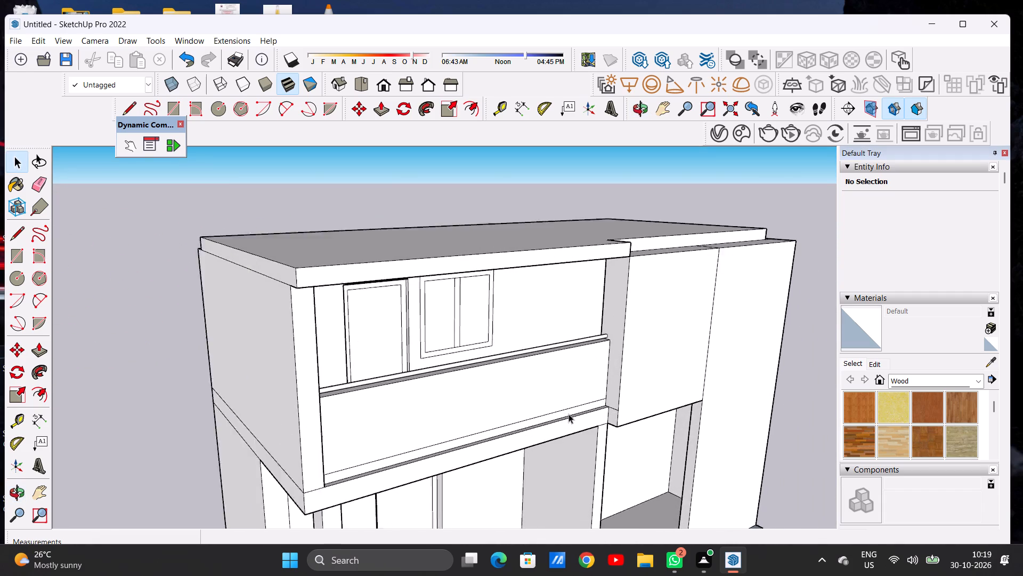
scroll(569, 414, up, 5)
scroll(408, 402, down, 8)
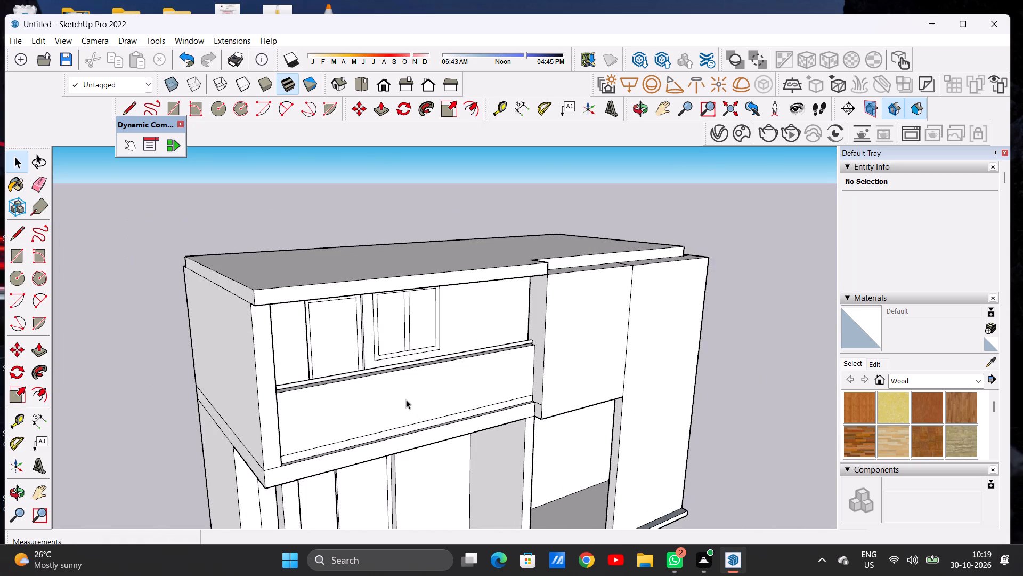
middle_drag(399, 450, 447, 453)
scroll(523, 403, up, 3)
scroll(527, 407, down, 1)
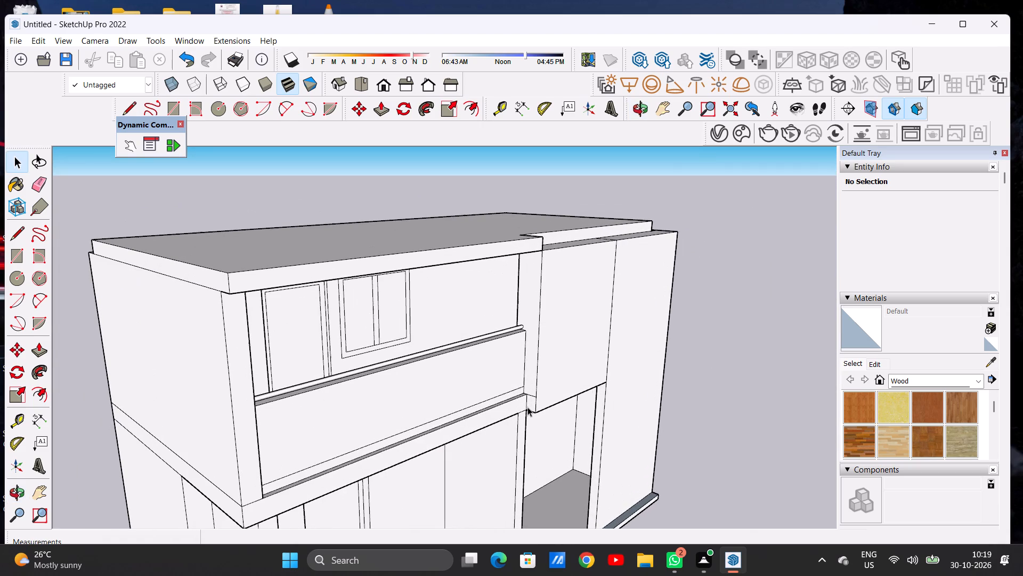
key(p)
scroll(526, 411, up, 11)
click(522, 395)
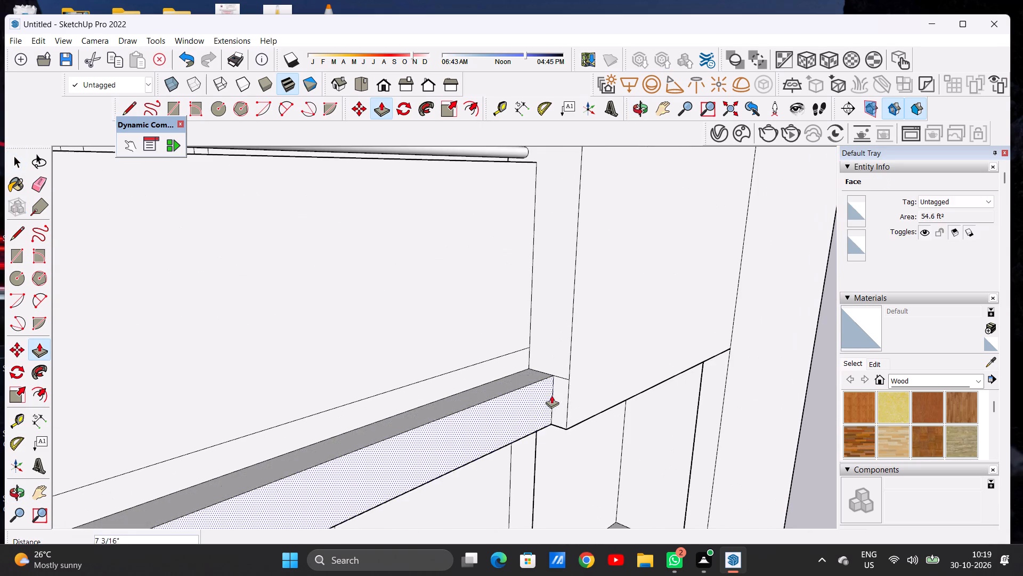
click(572, 382)
key(space)
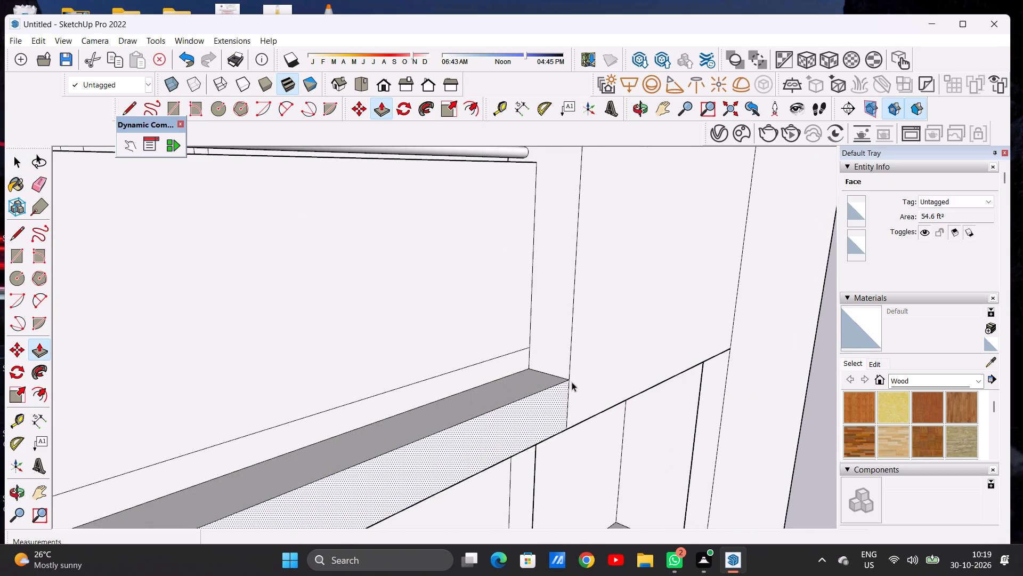
Examine the building from the front, from above and from below the roof, checking the balcony slab and side wall edges.
scroll(563, 375, down, 9)
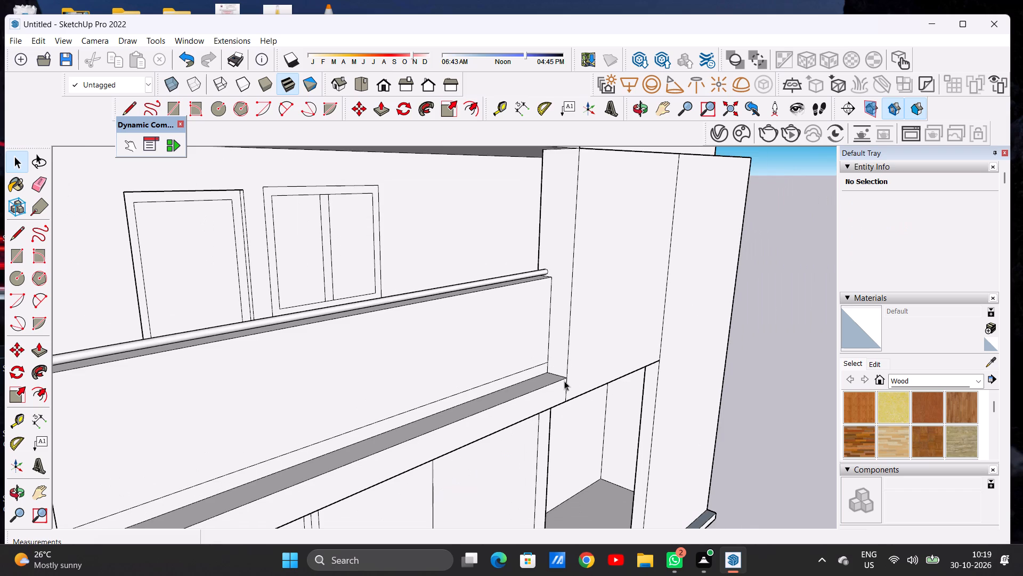
scroll(566, 359, down, 15)
middle_drag(578, 357, 450, 371)
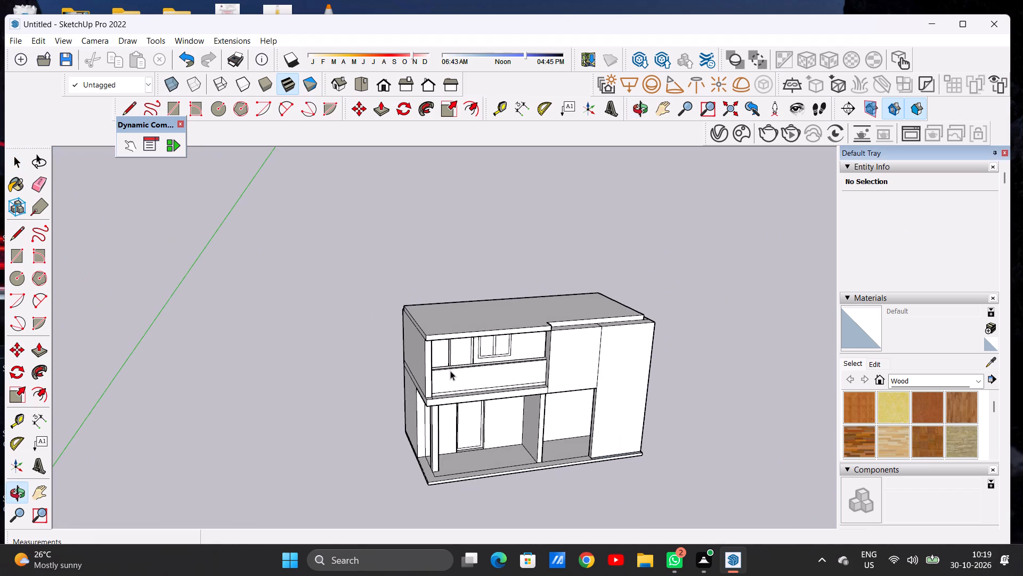
scroll(444, 366, down, 5)
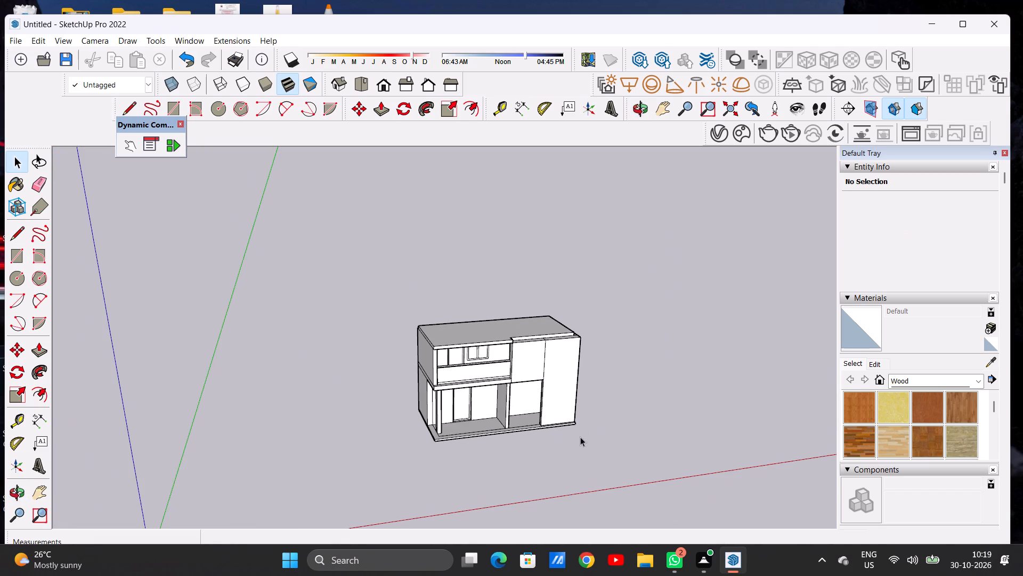
scroll(511, 343, up, 7)
middle_drag(493, 380, 323, 403)
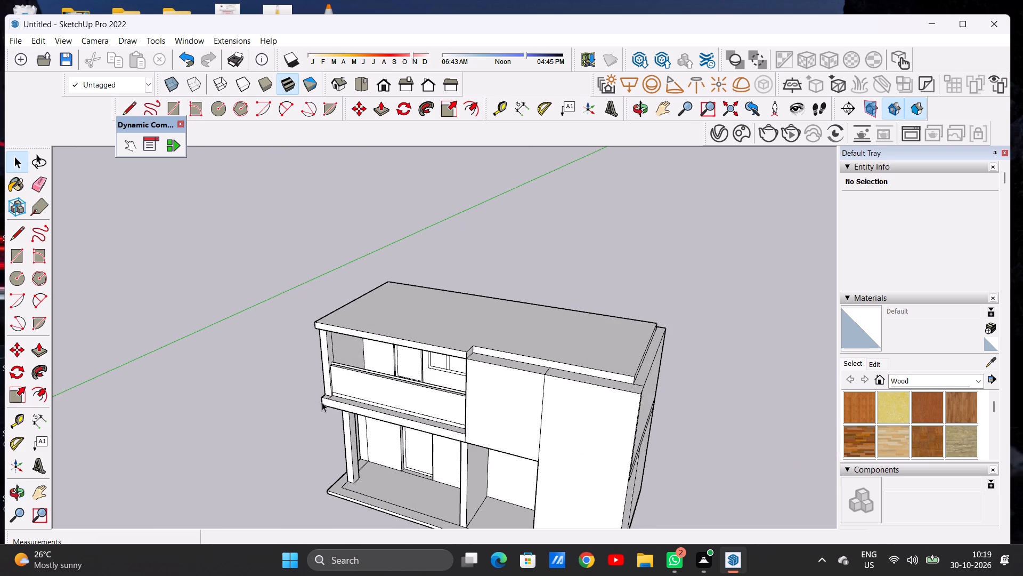
scroll(313, 381, down, 5)
middle_drag(334, 390, 469, 347)
scroll(330, 388, up, 2)
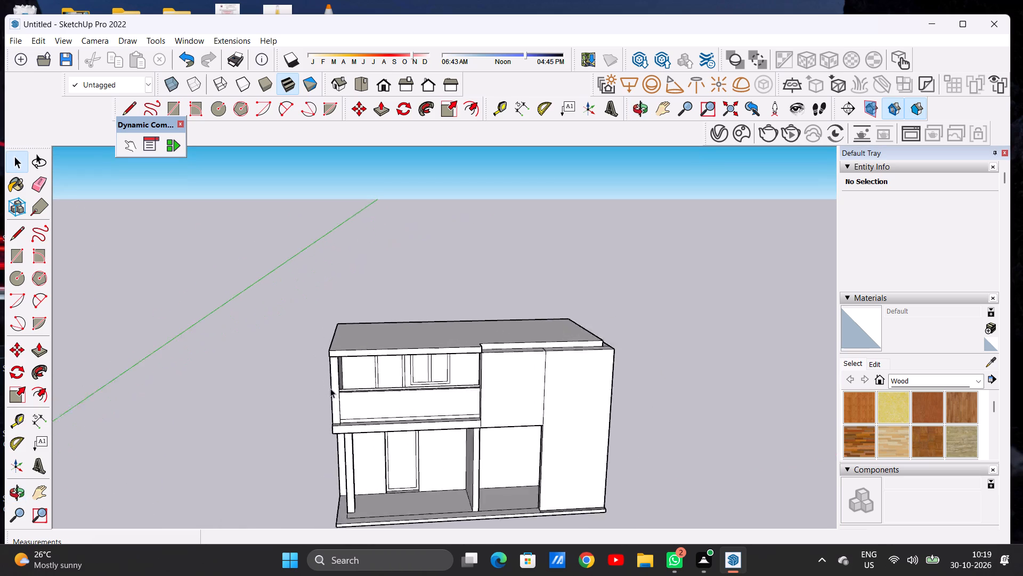
scroll(330, 388, up, 9)
middle_drag(356, 375, 356, 285)
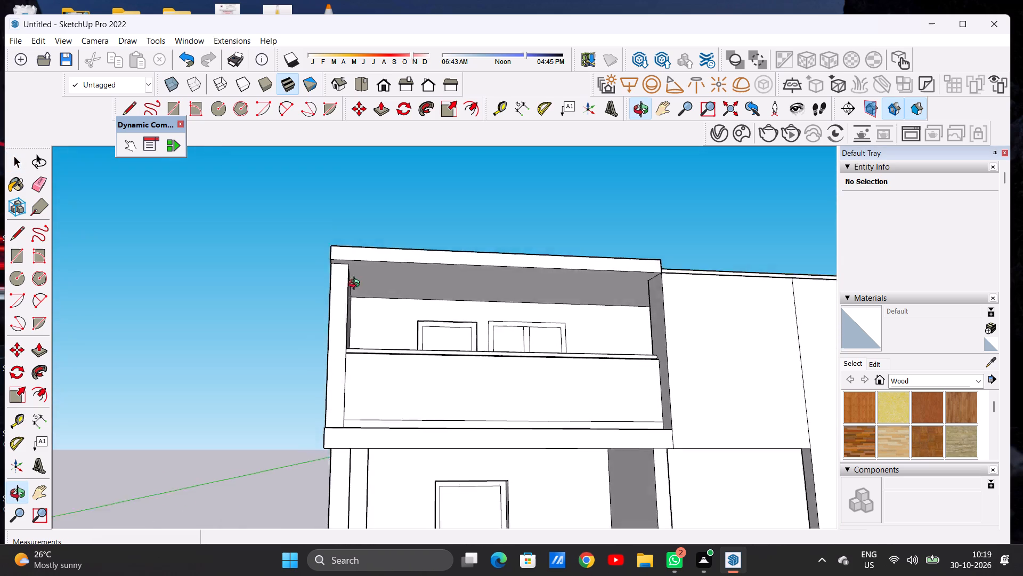
middle_drag(356, 285, 319, 419)
scroll(381, 405, down, 6)
middle_drag(378, 428, 382, 438)
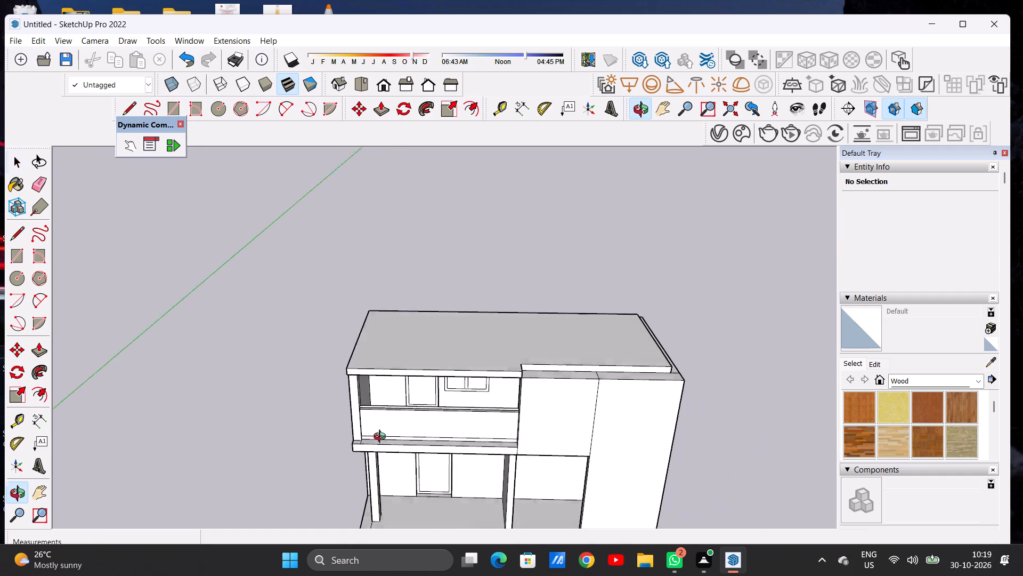
middle_drag(382, 438, 393, 469)
Push/Pull the front end face of the balcony's side wall about 5" forward over the balcony slab.
scroll(382, 442, down, 1)
scroll(382, 442, up, 11)
middle_drag(367, 441, 369, 470)
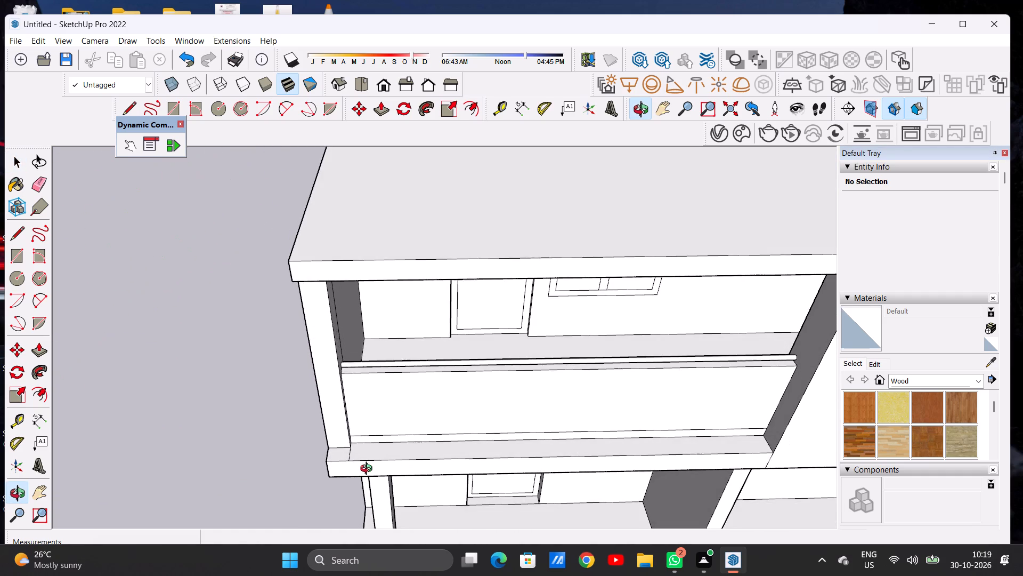
middle_drag(369, 470, 376, 469)
scroll(374, 454, up, 6)
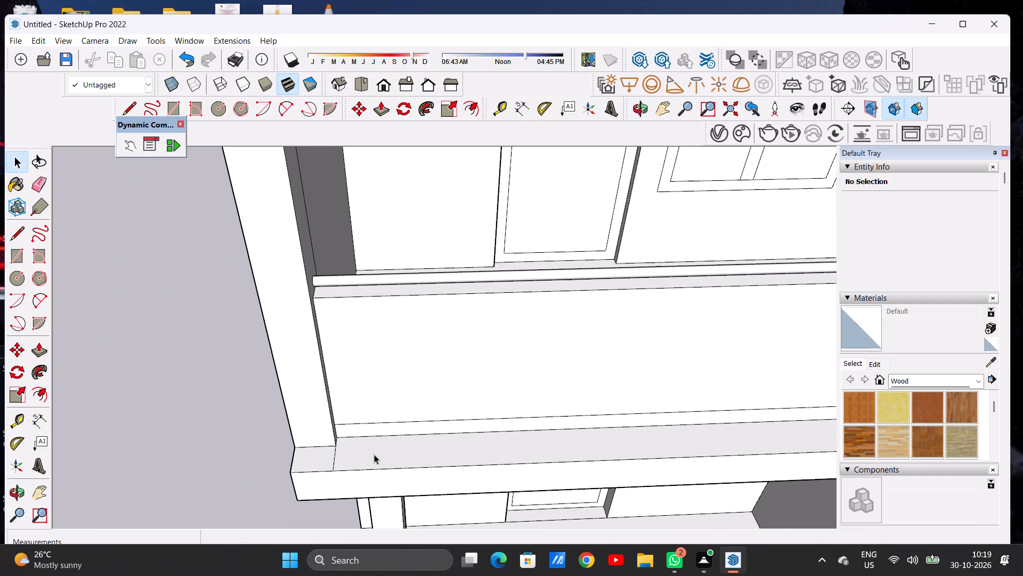
key(p)
middle_drag(365, 437, 306, 441)
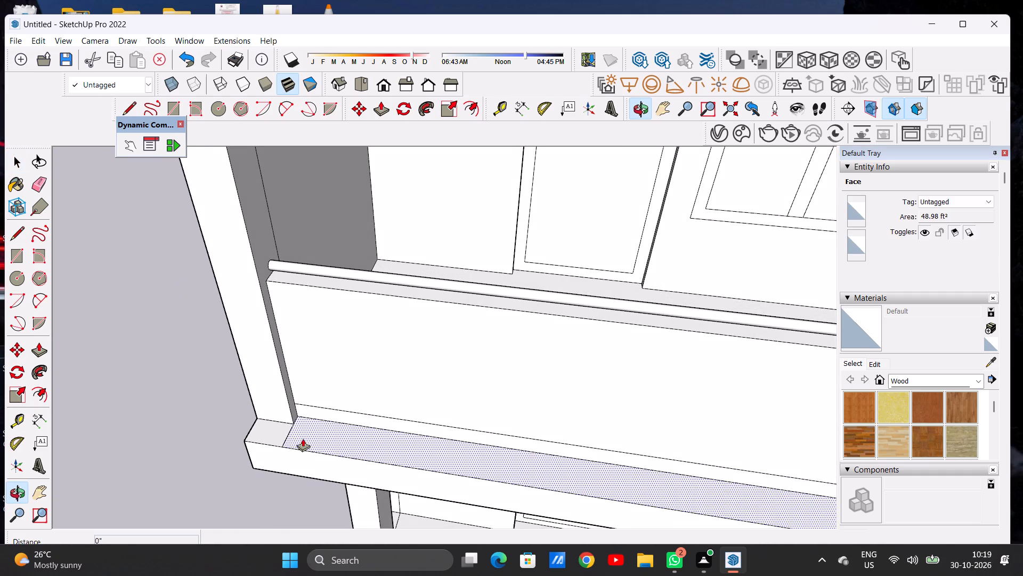
click(283, 405)
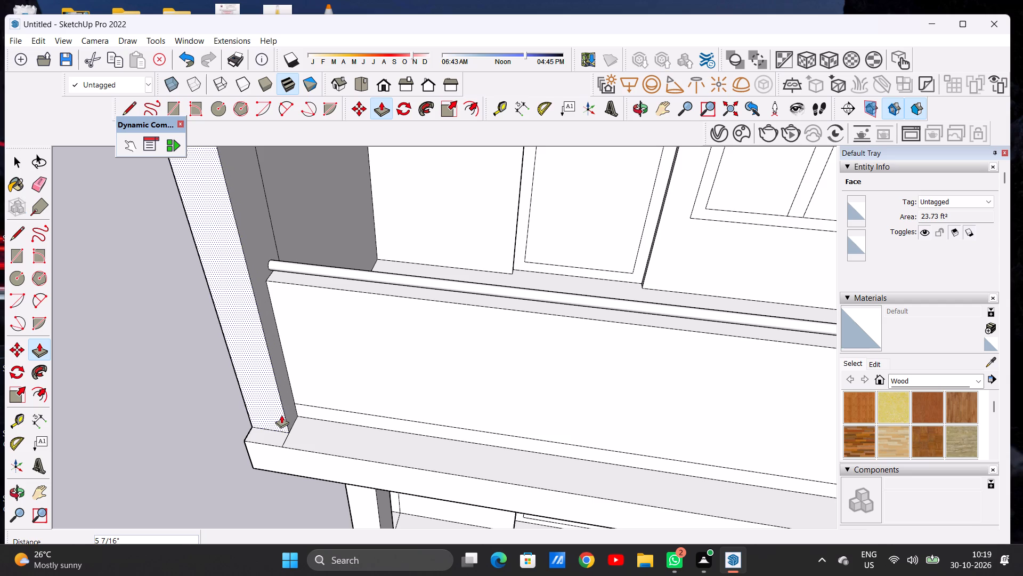
click(281, 415)
key(space)
Draw two lines outlining a rectangle about 5" by 9" on the balcony slab's top, from the side wall's inner front corner to the slab edge.
scroll(362, 409, down, 14)
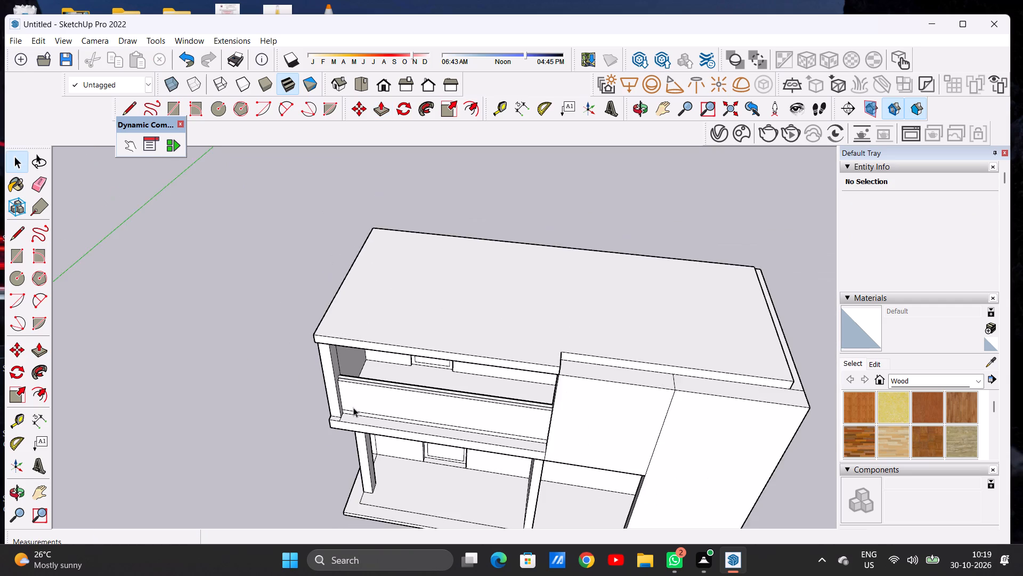
middle_drag(355, 408, 409, 371)
scroll(407, 409, down, 5)
middle_drag(400, 413, 405, 441)
scroll(383, 427, up, 17)
middle_drag(364, 416, 363, 430)
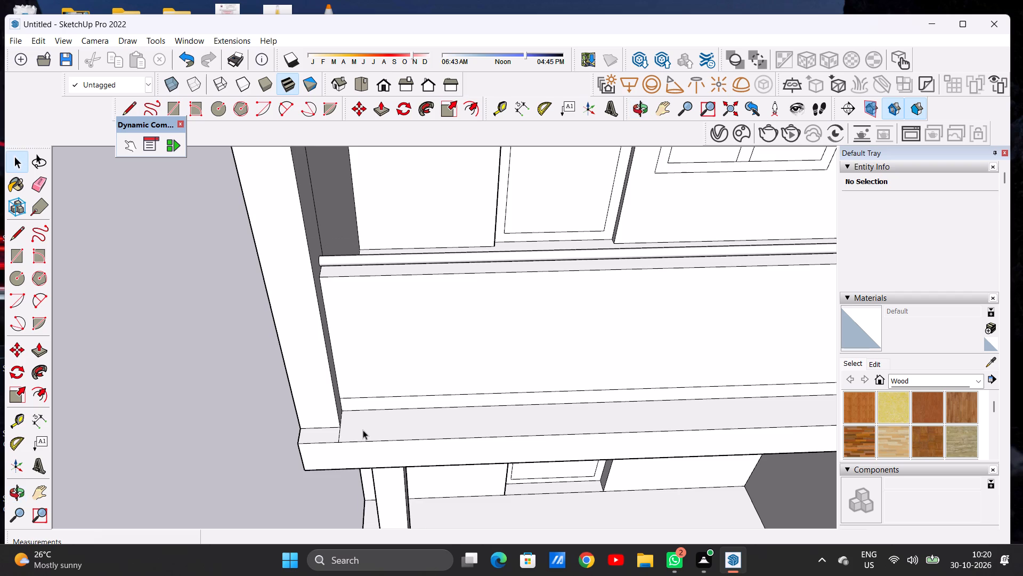
key(l)
scroll(357, 422, down, 6)
middle_drag(348, 423, 352, 453)
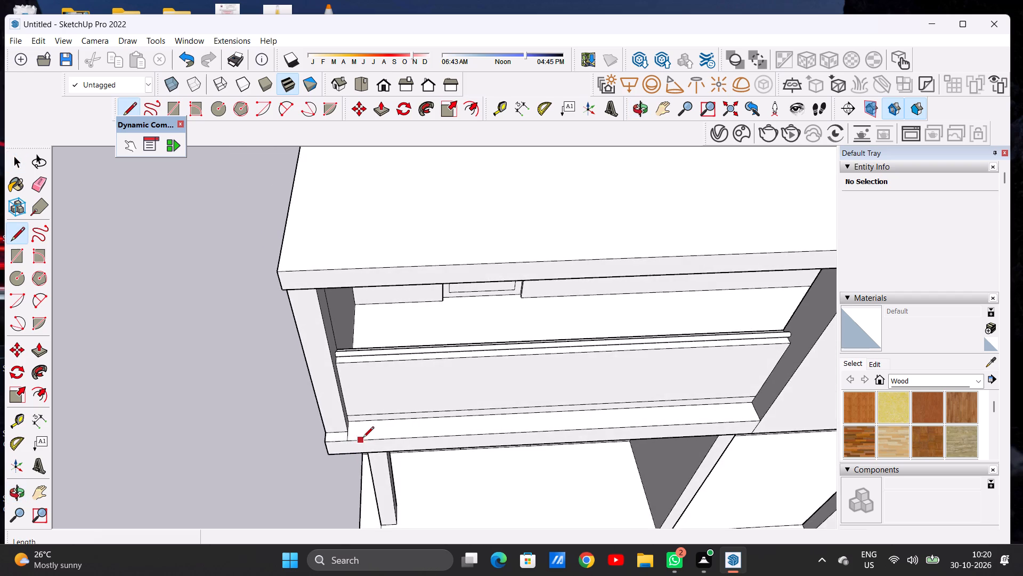
scroll(366, 436, up, 12)
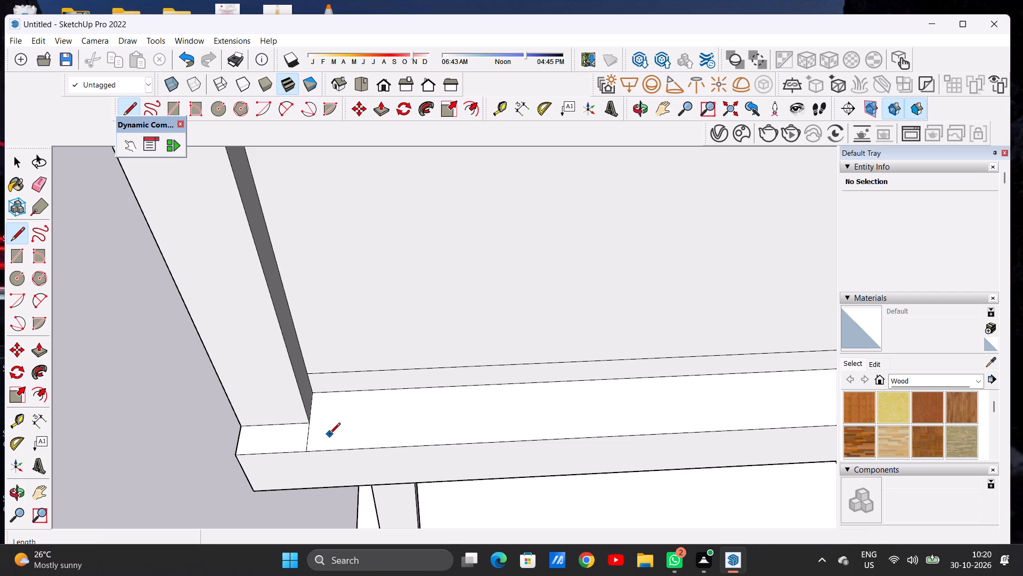
scroll(301, 433, up, 6)
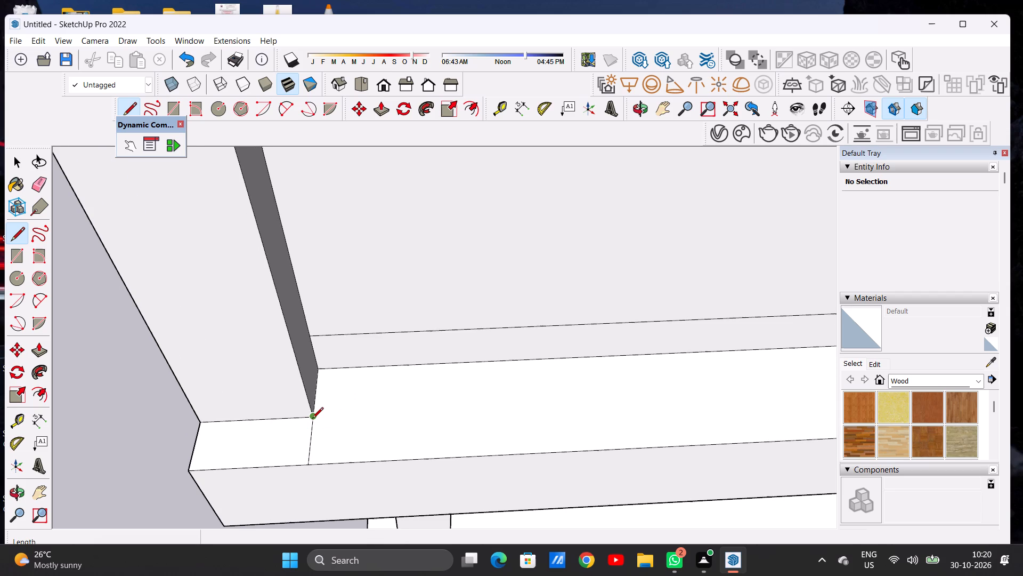
click(312, 419)
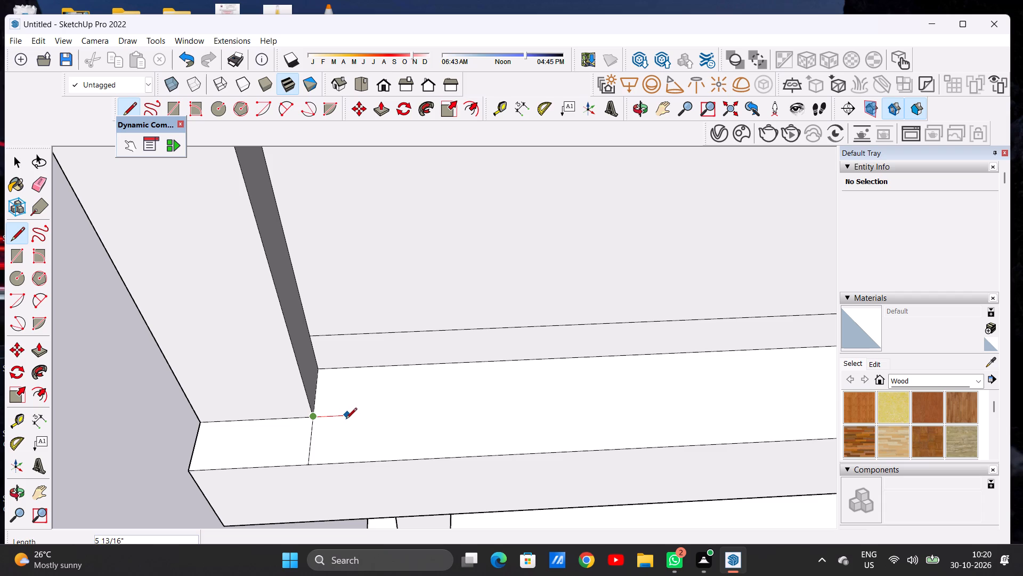
click(343, 420)
click(338, 463)
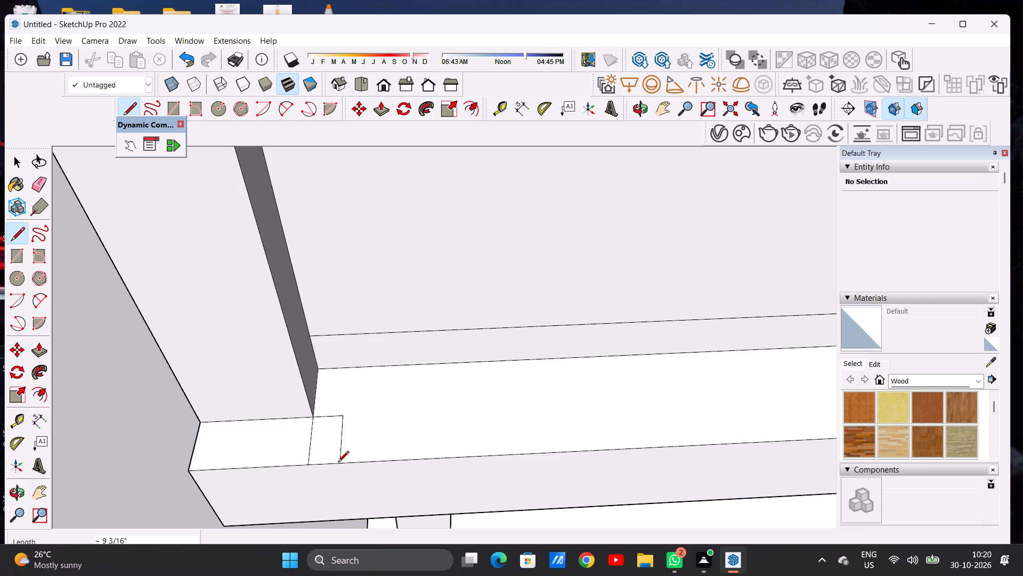
key(space)
Examine the balcony's front corner from the front and from above, around the small rectangle outlined on the slab.
scroll(359, 469, down, 10)
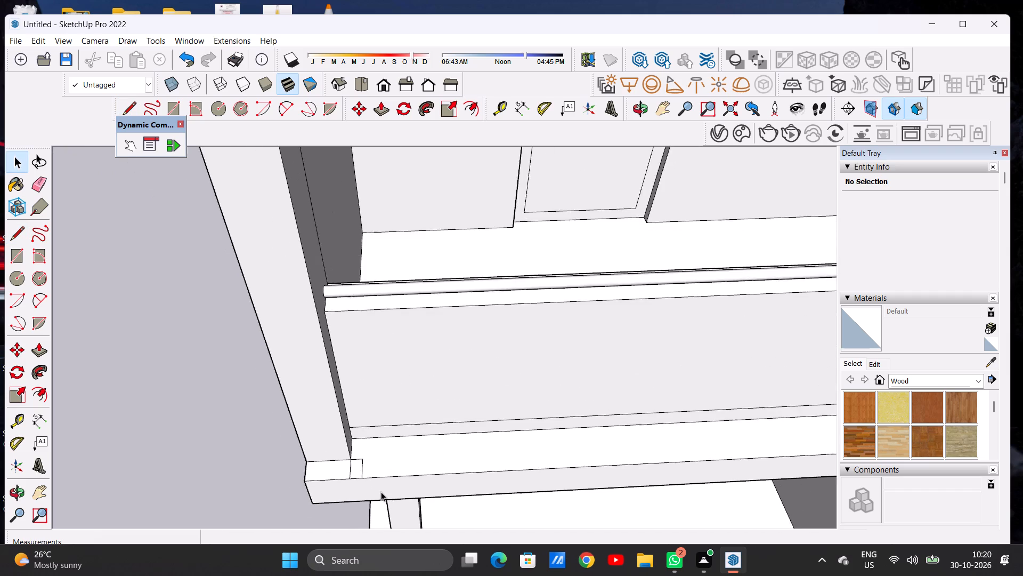
scroll(381, 492, down, 11)
middle_drag(397, 497, 394, 422)
scroll(418, 447, up, 2)
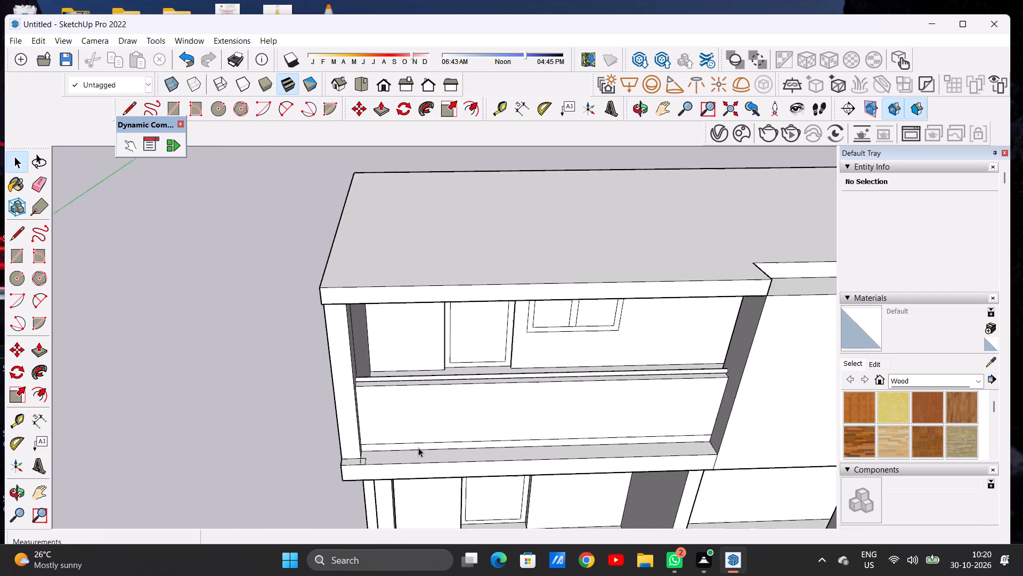
scroll(418, 447, up, 4)
scroll(401, 431, down, 7)
middle_drag(411, 448, 403, 515)
scroll(359, 471, up, 2)
scroll(359, 471, down, 1)
scroll(359, 471, up, 4)
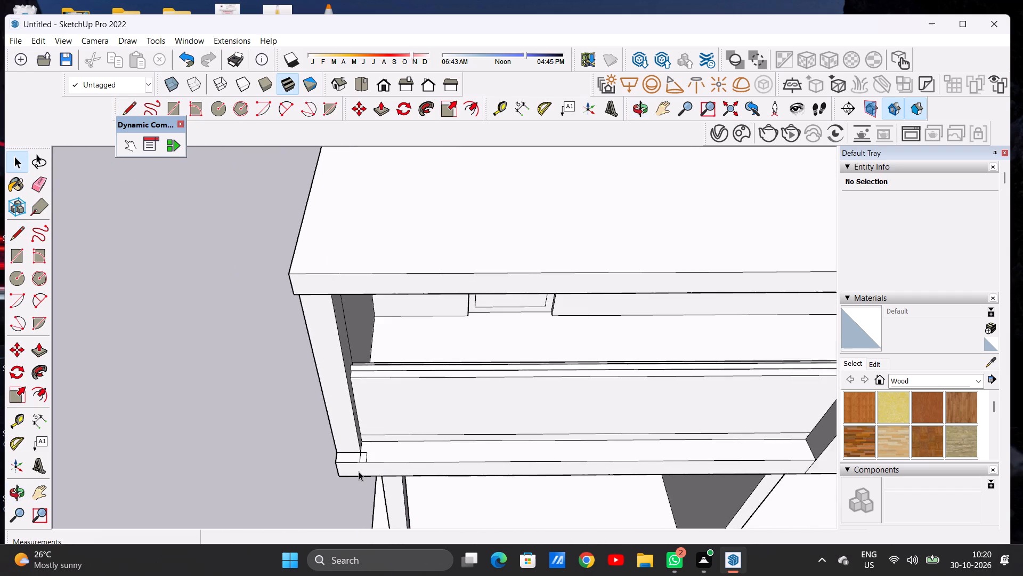
scroll(384, 458, up, 8)
scroll(381, 460, down, 1)
scroll(369, 457, up, 6)
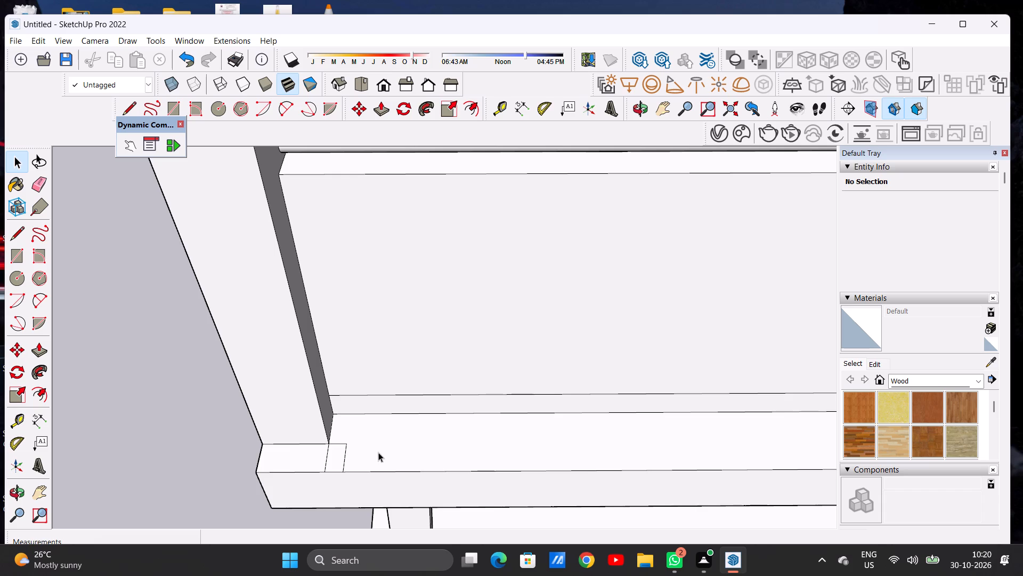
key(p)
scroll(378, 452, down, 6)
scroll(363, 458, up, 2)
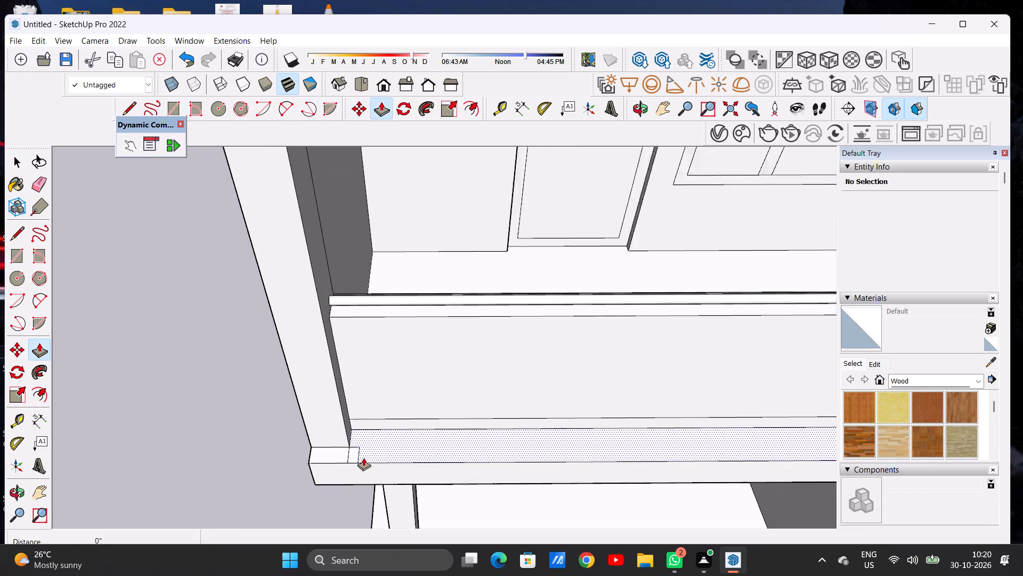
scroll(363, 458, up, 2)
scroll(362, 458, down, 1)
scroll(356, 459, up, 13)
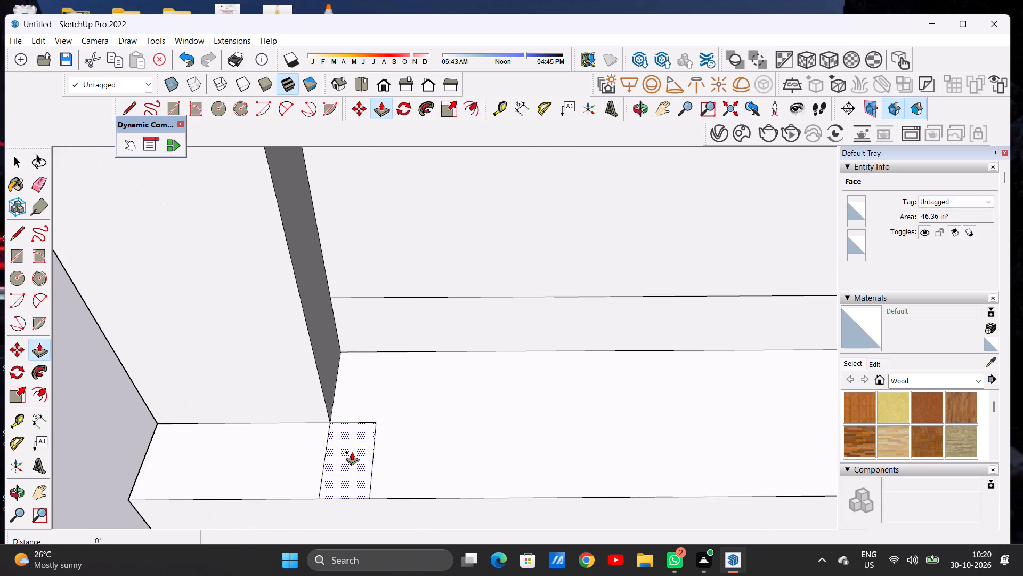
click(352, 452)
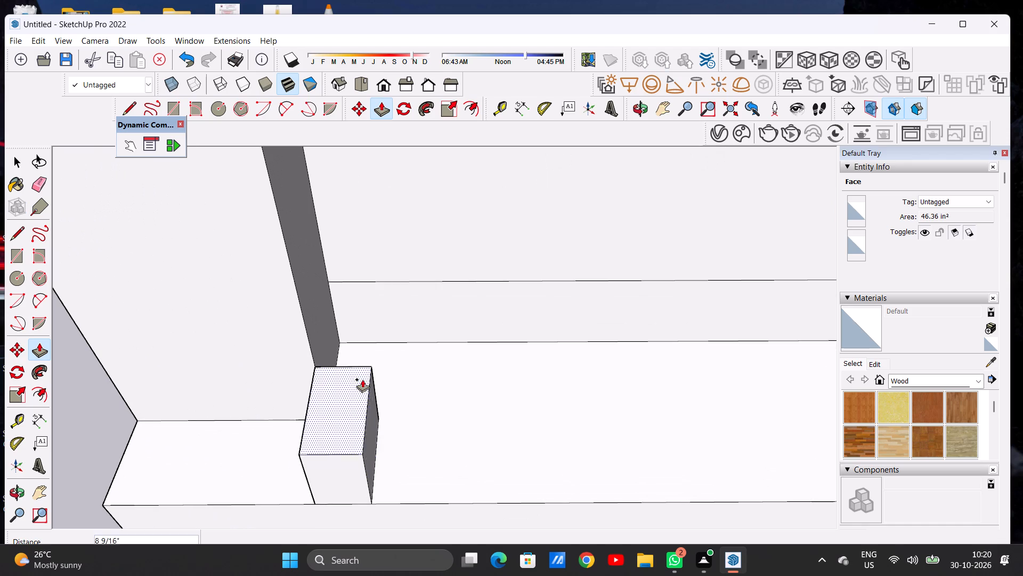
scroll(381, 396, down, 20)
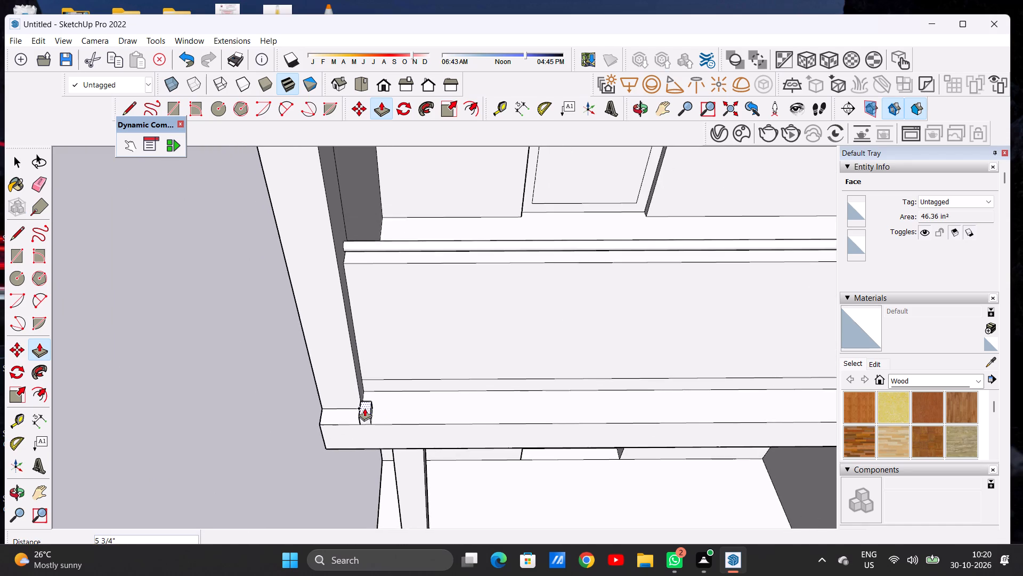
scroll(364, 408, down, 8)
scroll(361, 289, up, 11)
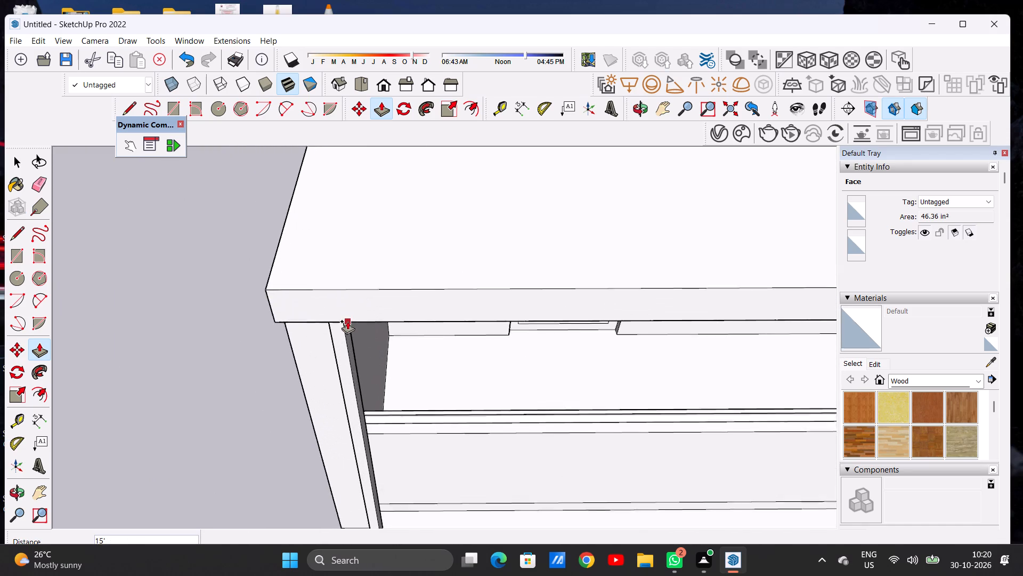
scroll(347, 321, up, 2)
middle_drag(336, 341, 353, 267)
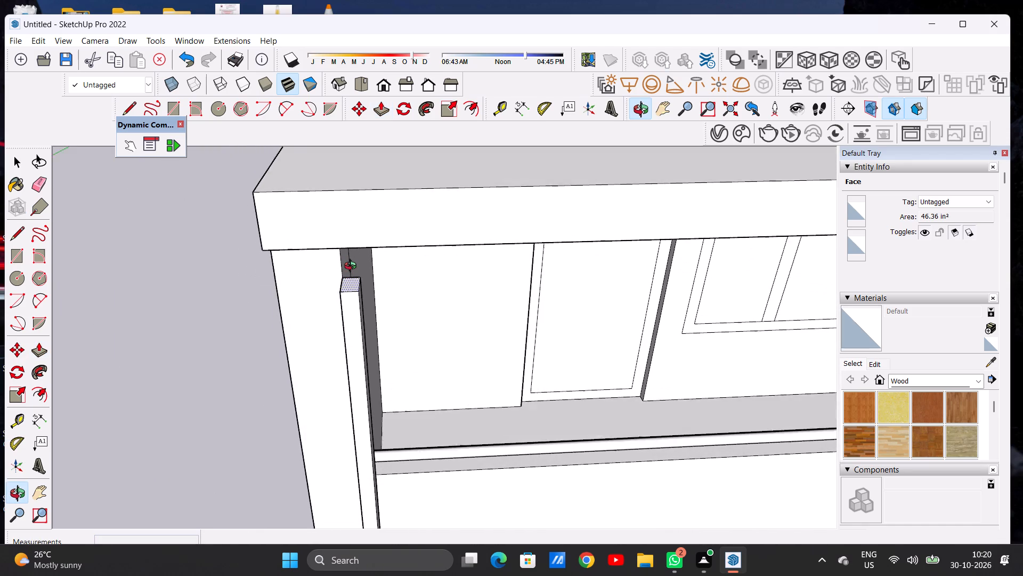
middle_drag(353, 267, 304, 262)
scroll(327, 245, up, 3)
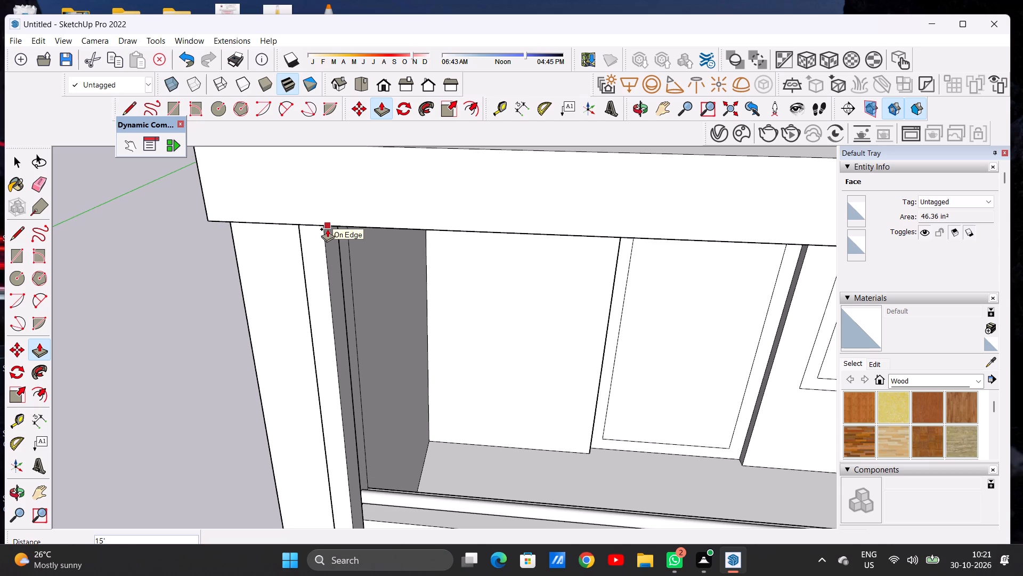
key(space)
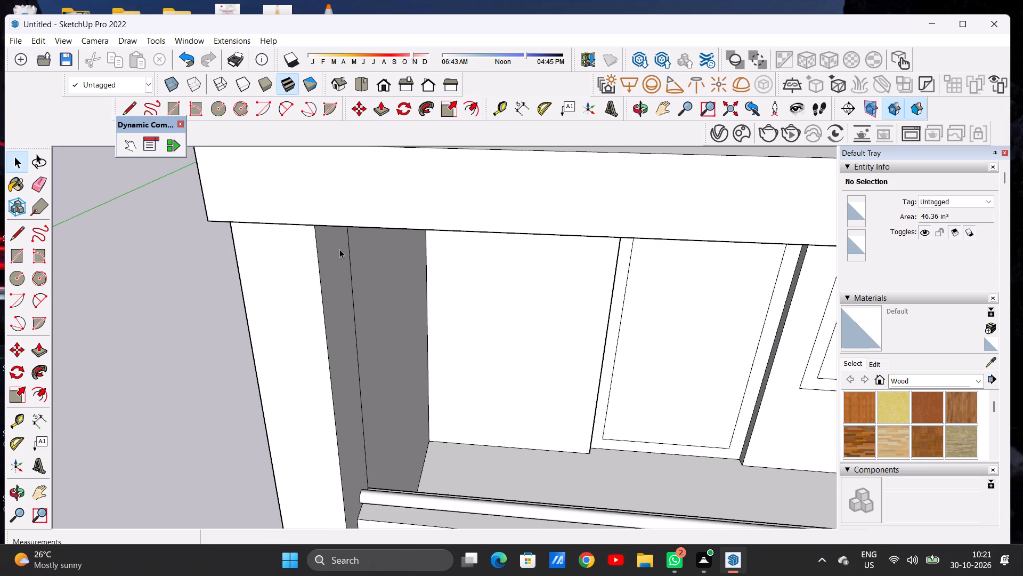
Examine the building's front and, from above, the small rectangle beside the side wall on the balcony slab.
scroll(337, 249, down, 6)
scroll(324, 274, up, 1)
scroll(324, 274, down, 16)
middle_drag(376, 321, 391, 355)
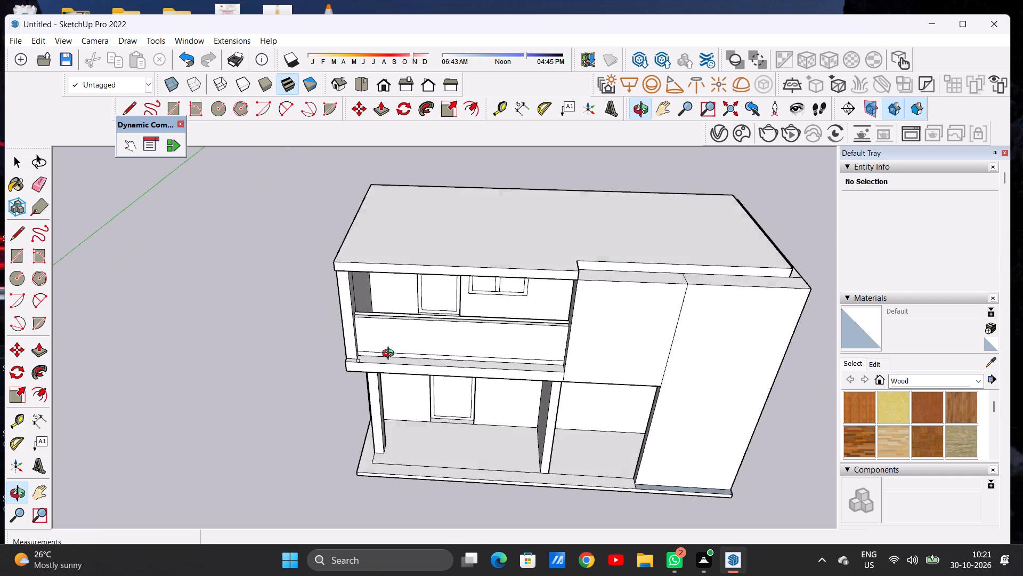
middle_drag(391, 355, 402, 442)
scroll(363, 377, up, 9)
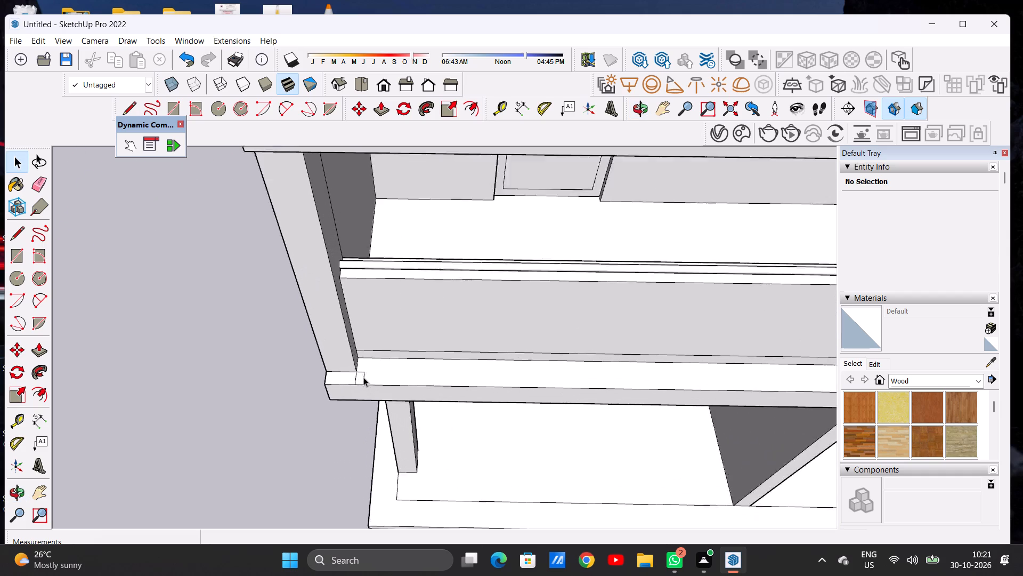
scroll(363, 377, up, 9)
scroll(359, 377, down, 10)
scroll(395, 341, down, 6)
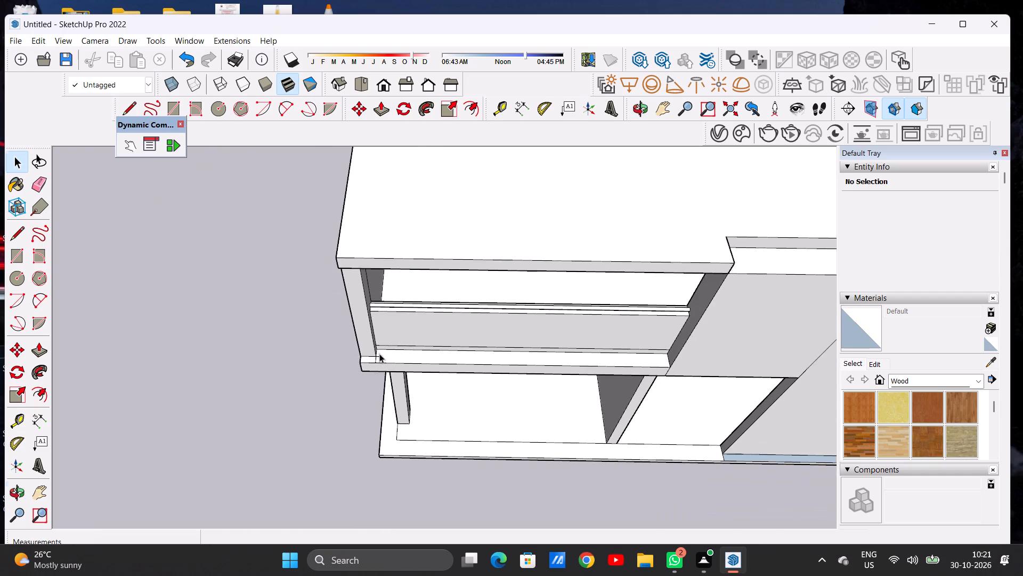
middle_drag(379, 355, 383, 379)
scroll(387, 378, up, 14)
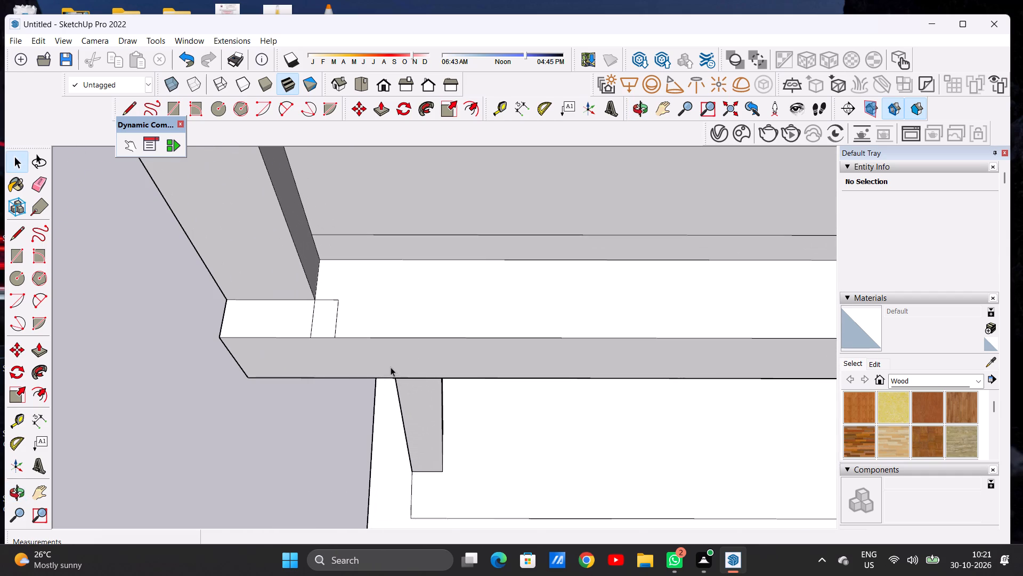
middle_drag(368, 341, 367, 368)
scroll(367, 368, up, 1)
scroll(379, 359, down, 8)
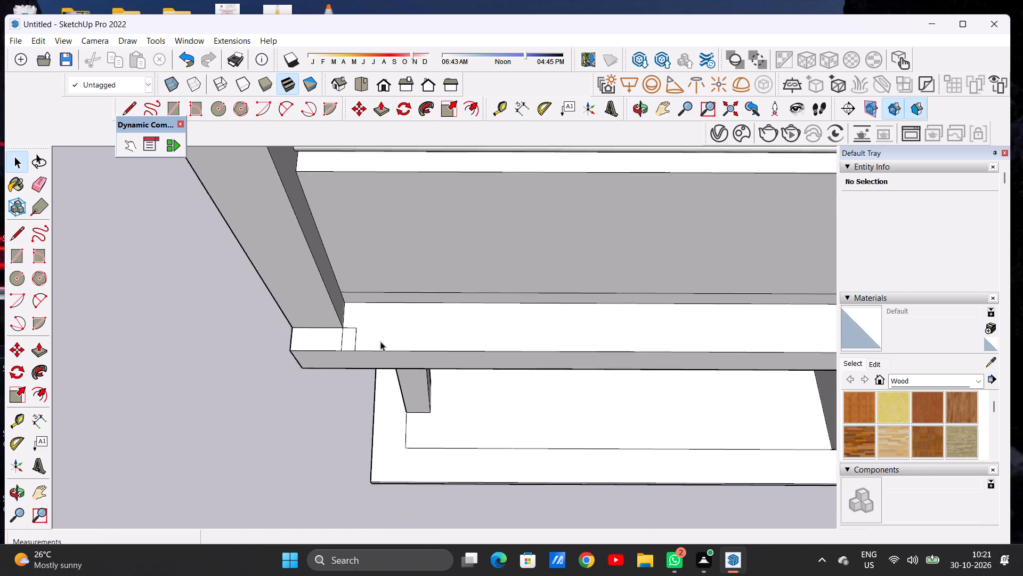
scroll(380, 341, down, 2)
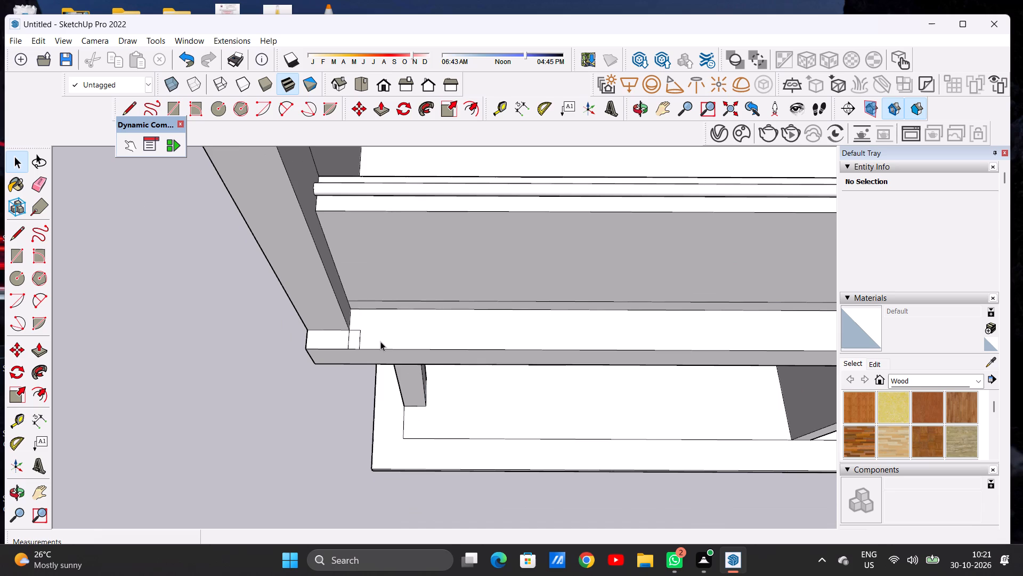
scroll(354, 346, up, 12)
scroll(355, 344, down, 1)
scroll(355, 344, up, 1)
scroll(355, 344, down, 1)
scroll(355, 344, up, 2)
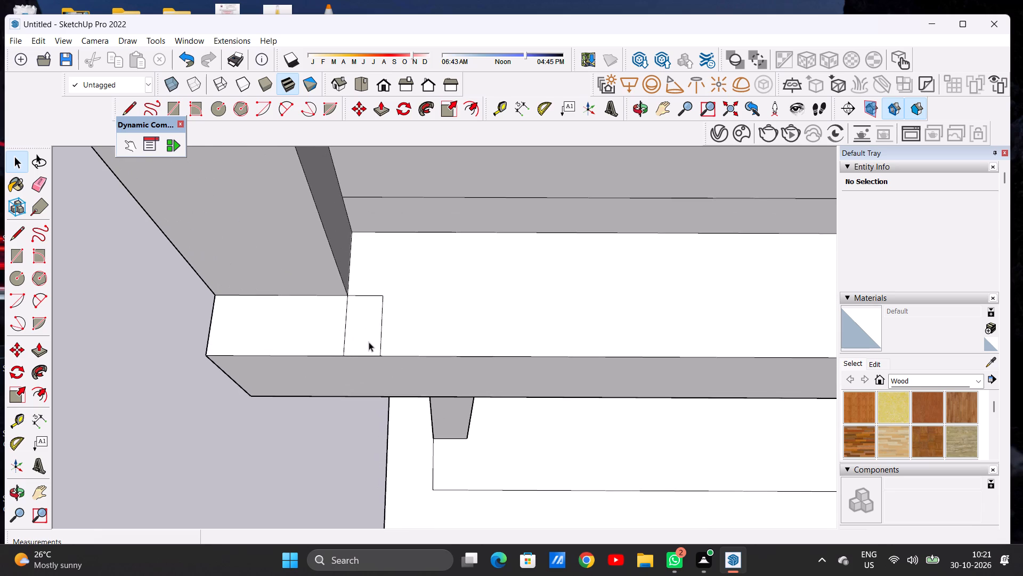
scroll(369, 342, up, 3)
scroll(369, 342, down, 12)
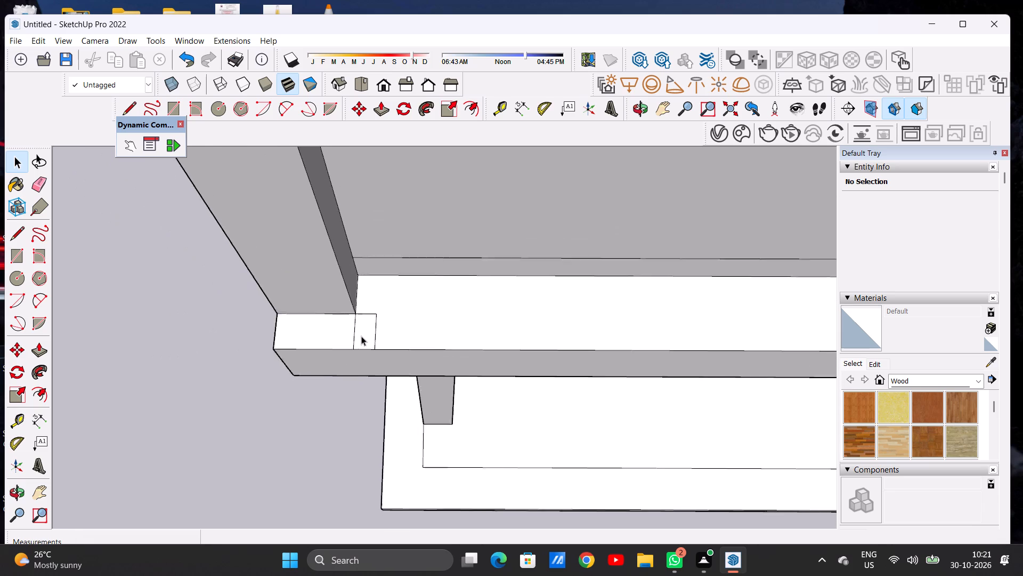
scroll(361, 336, down, 14)
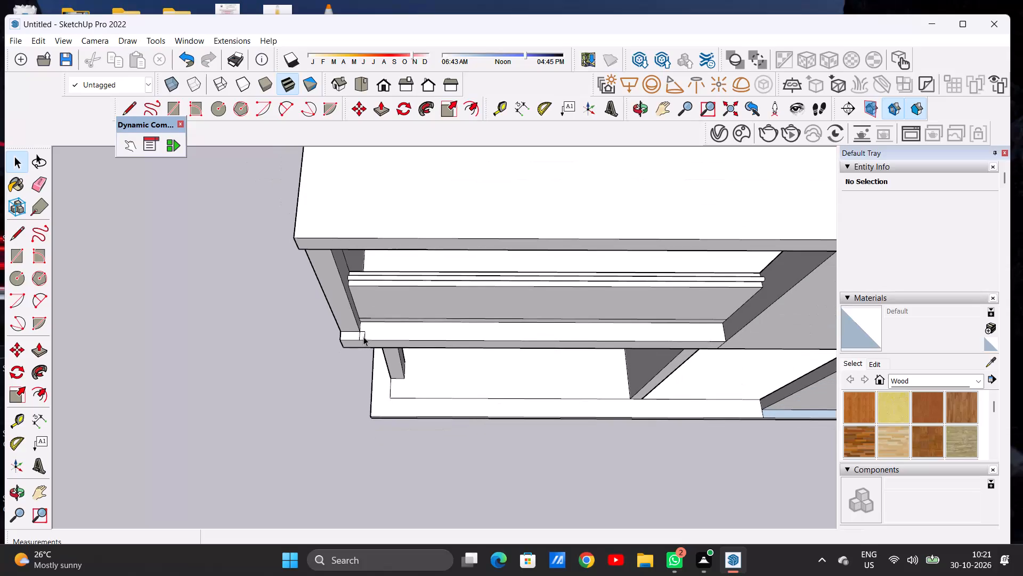
scroll(363, 337, up, 12)
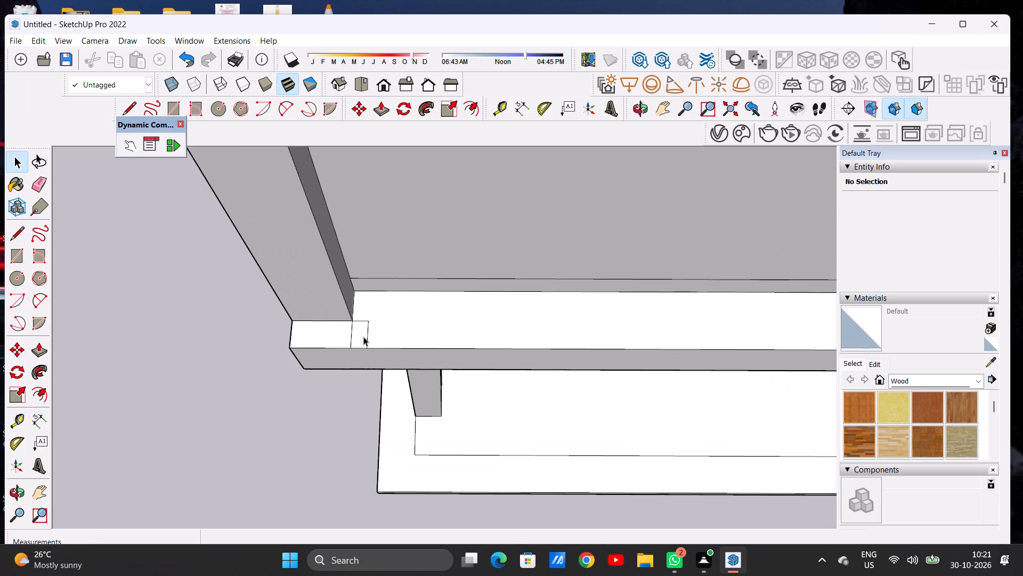
key(p)
key(space)
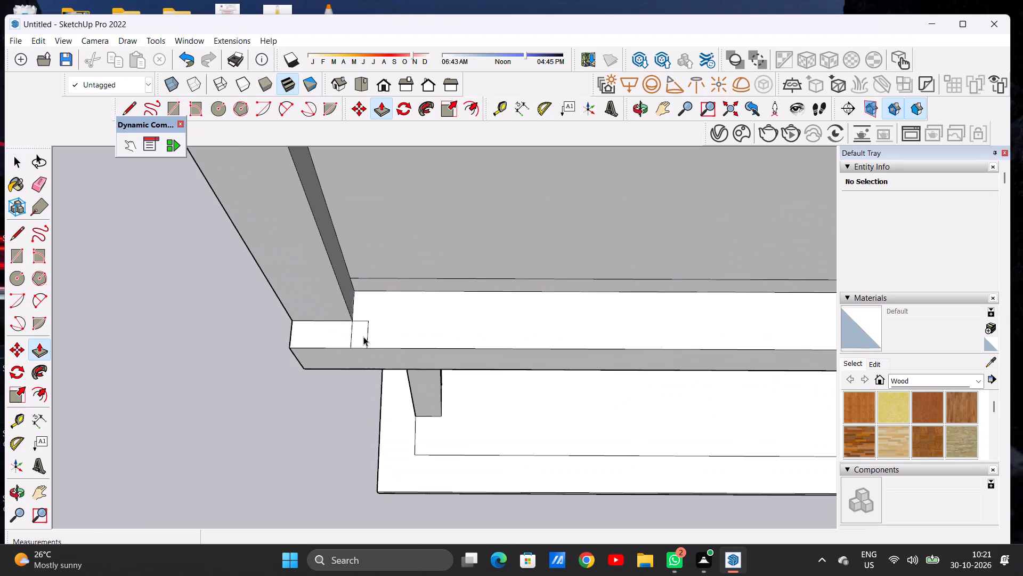
Copy the small rectangle four times along the balcony slab's front edge, each about 6 5/8" from the previous one.
scroll(361, 335, up, 6)
double_click(362, 345)
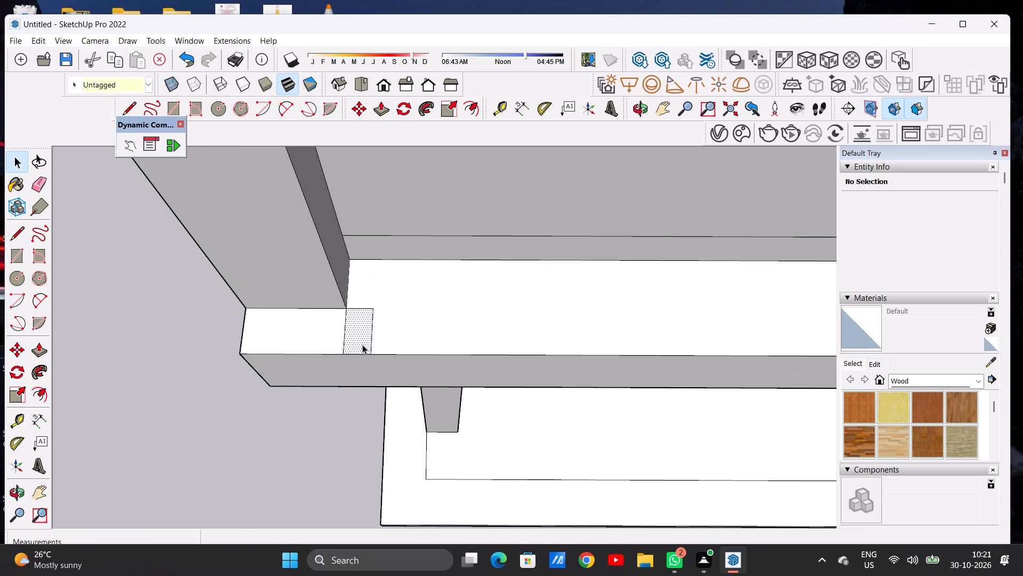
key(m)
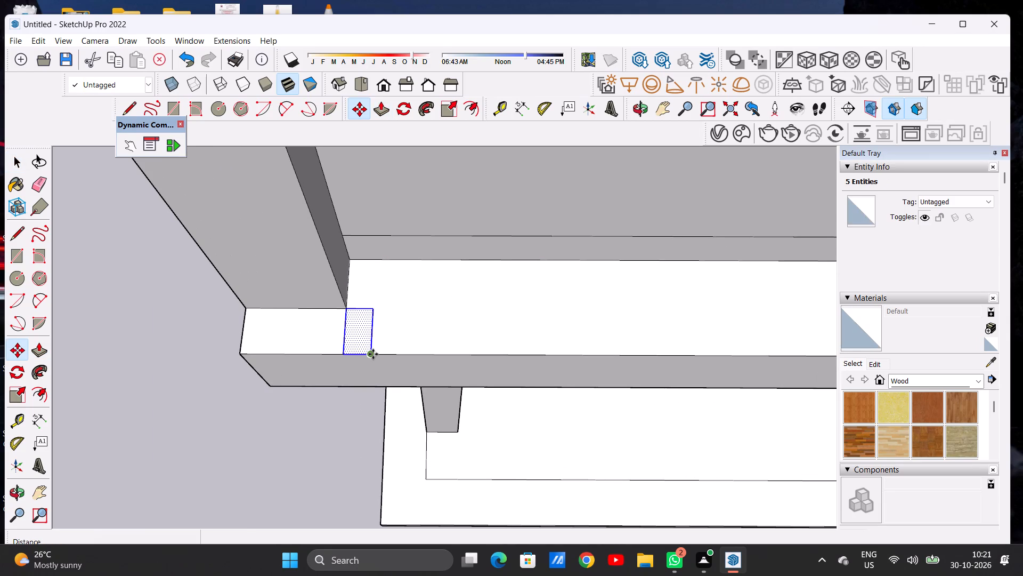
click(373, 354)
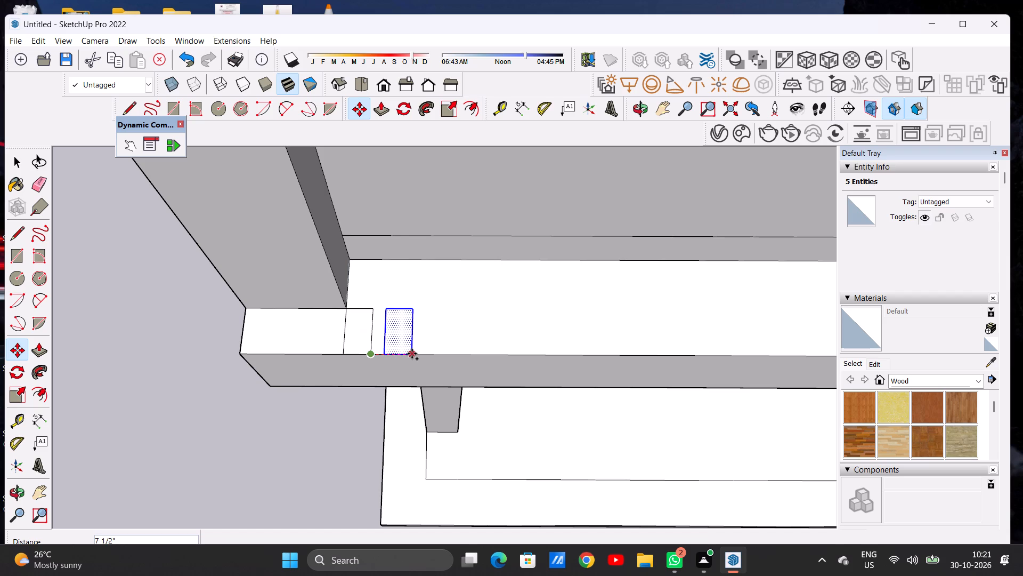
click(407, 351)
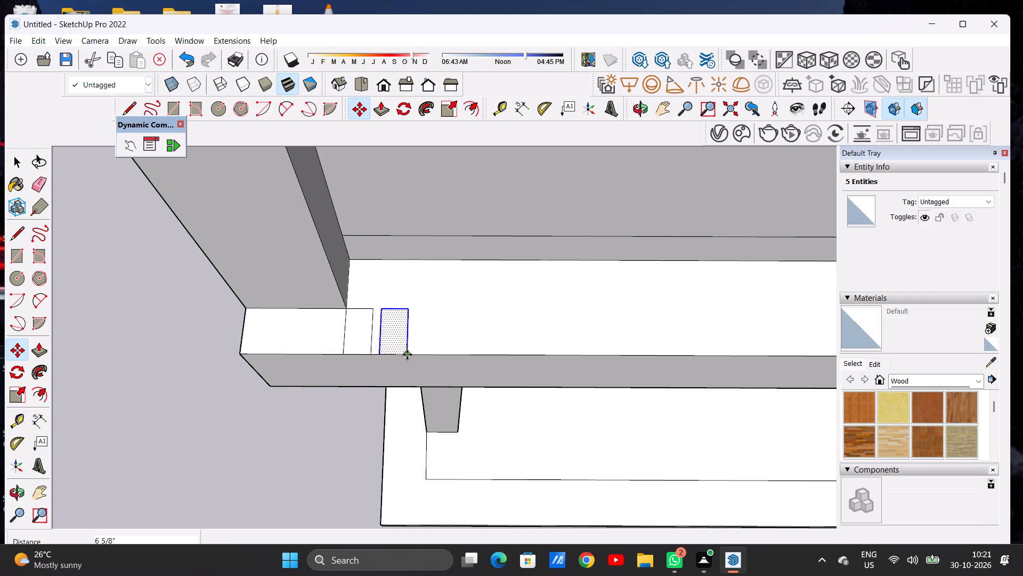
click(407, 355)
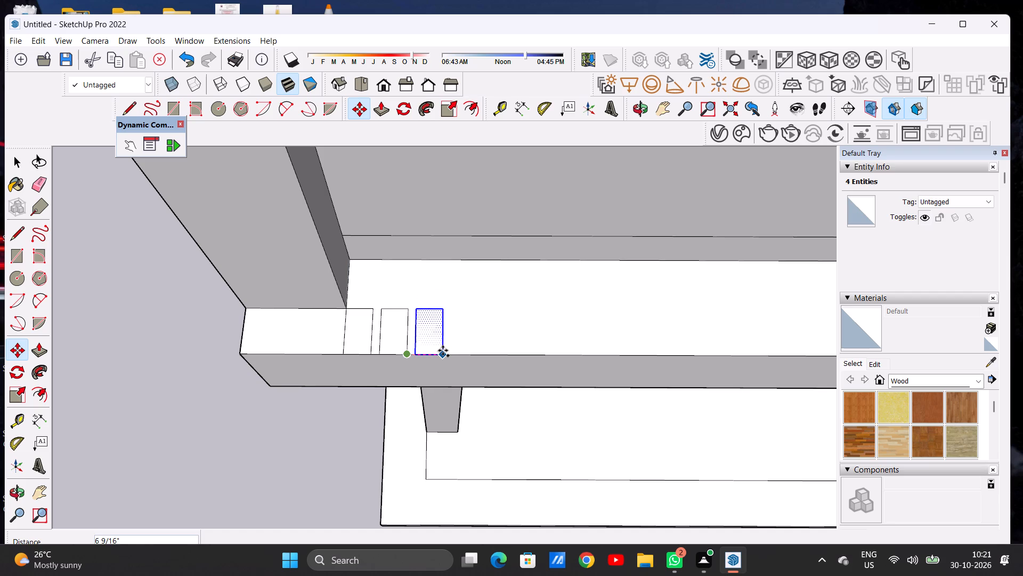
click(443, 350)
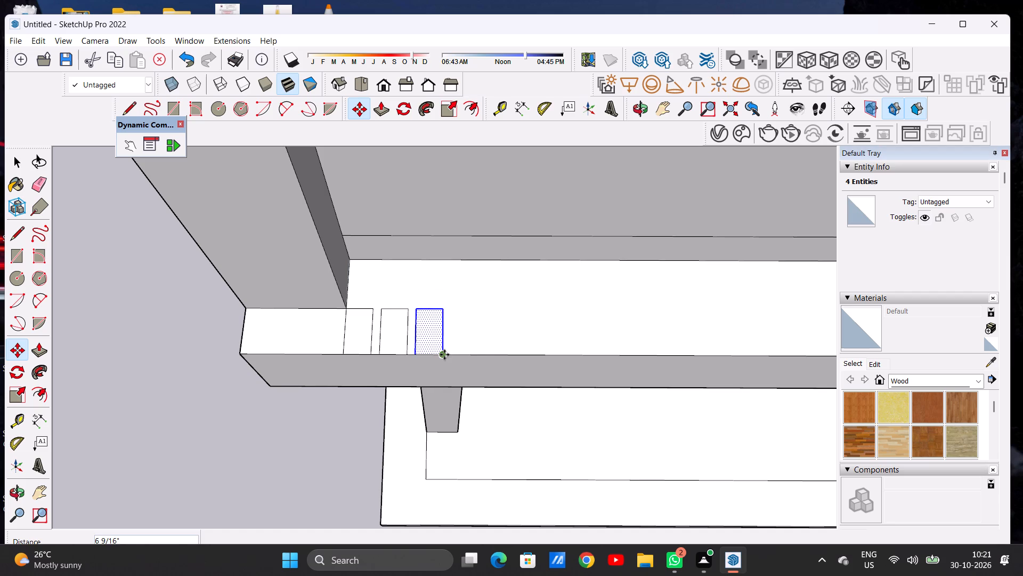
click(444, 355)
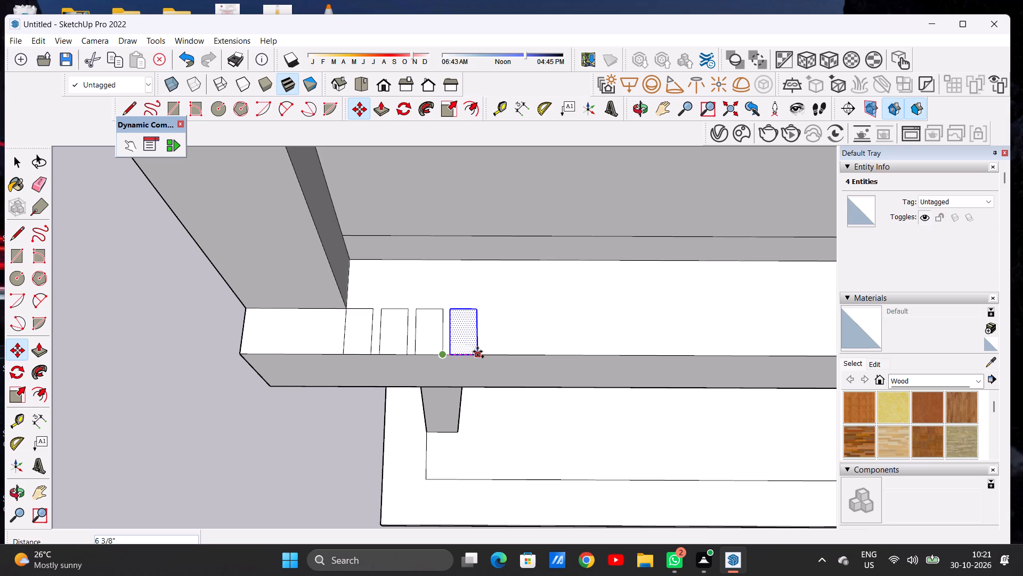
click(479, 351)
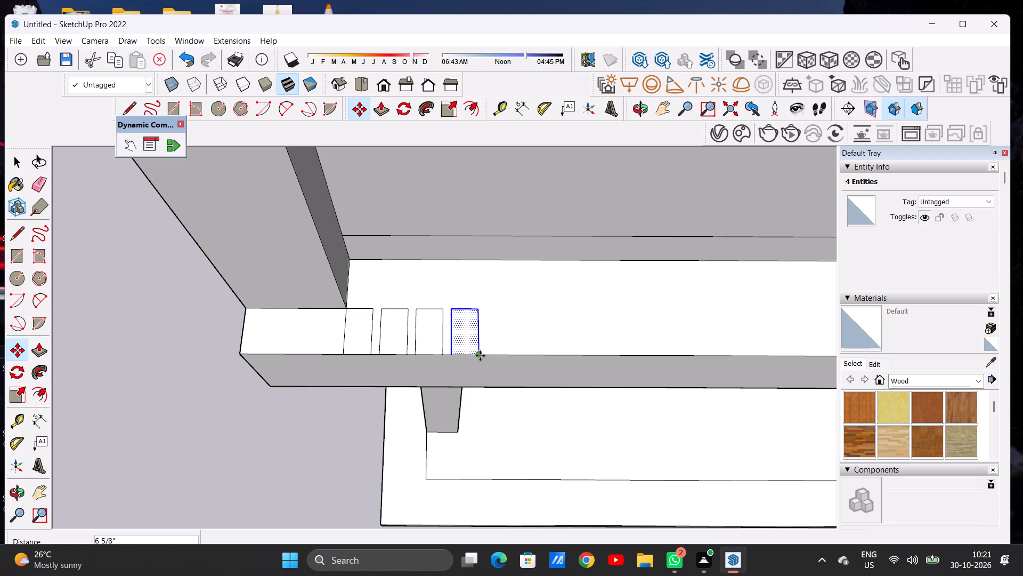
click(480, 355)
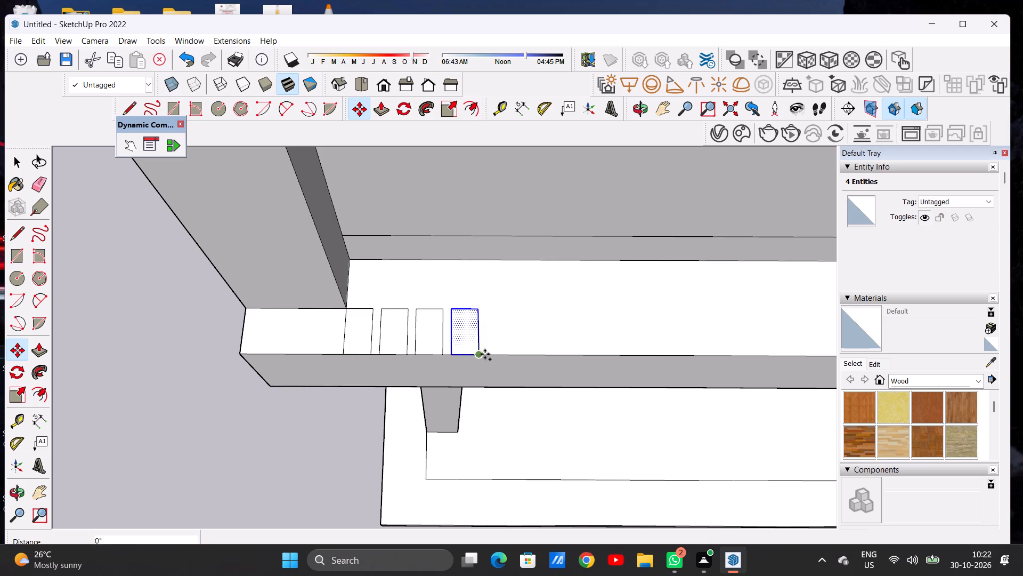
click(515, 354)
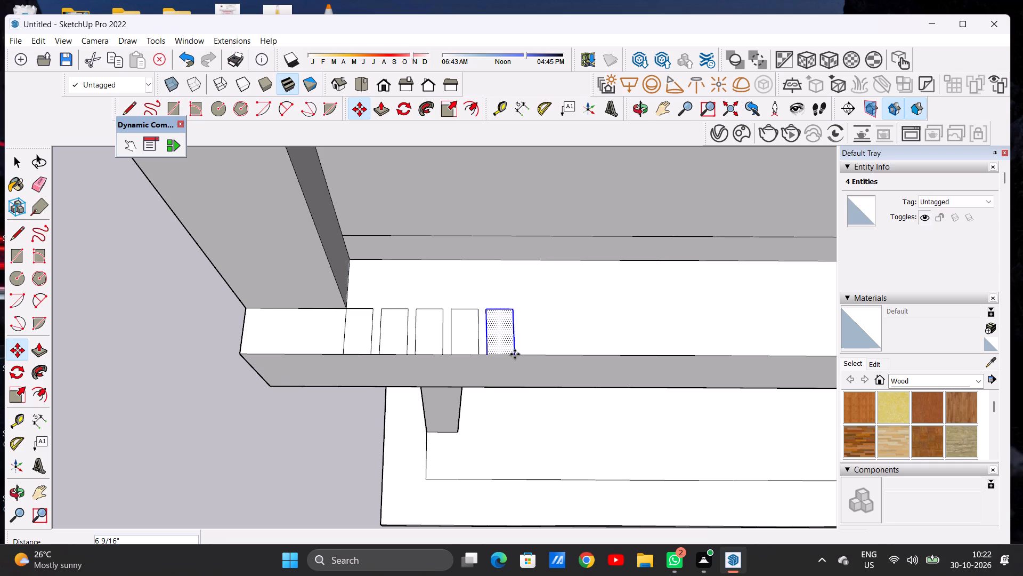
key(space)
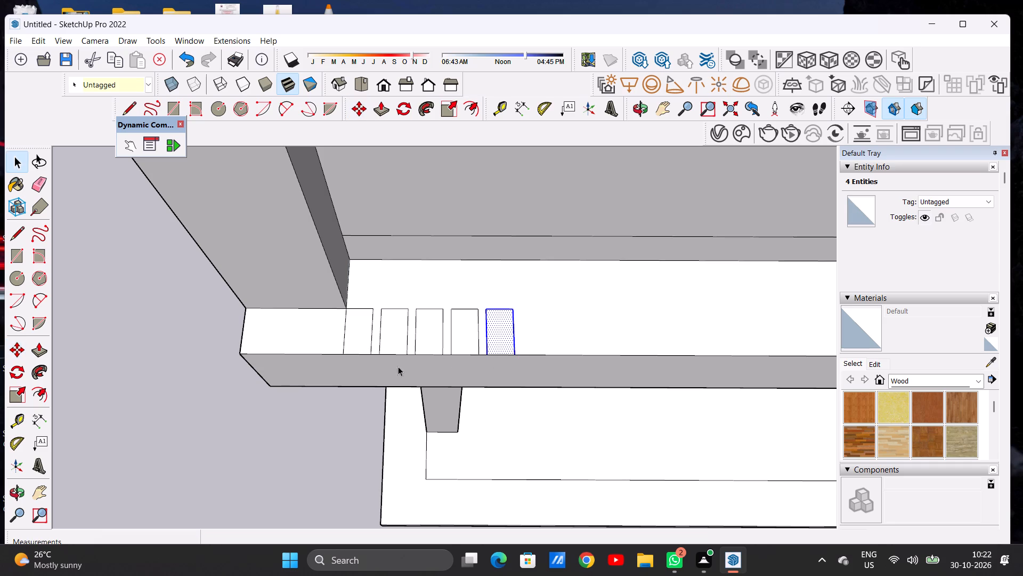
Examine the building from above and from the front, checking the row of small rectangles on the balcony slab.
scroll(396, 374, down, 20)
scroll(396, 374, down, 1)
click(328, 370)
middle_drag(427, 377, 431, 353)
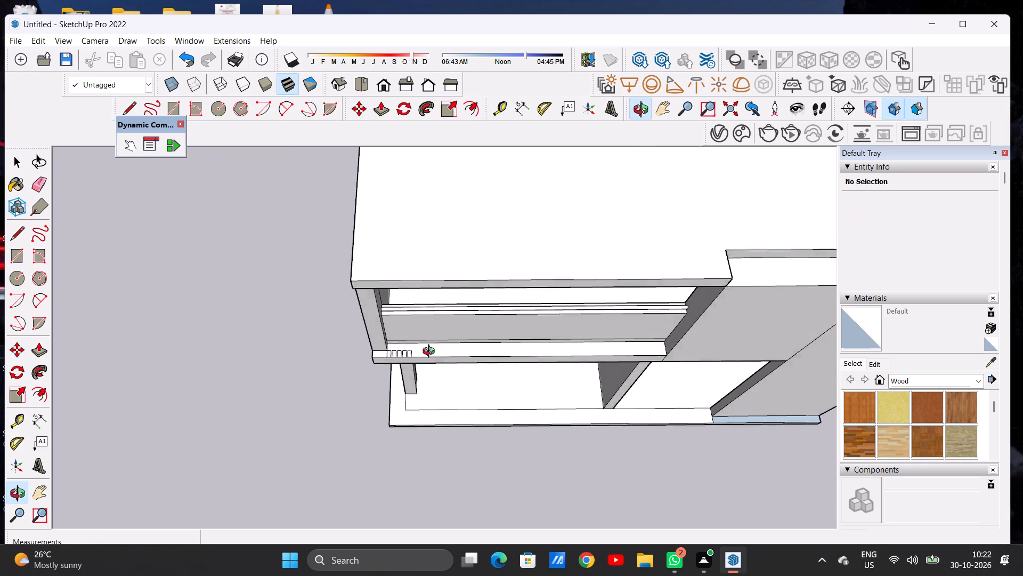
middle_drag(431, 353, 418, 198)
scroll(420, 302, down, 7)
scroll(428, 308, up, 6)
scroll(415, 304, down, 5)
middle_drag(413, 304, 417, 338)
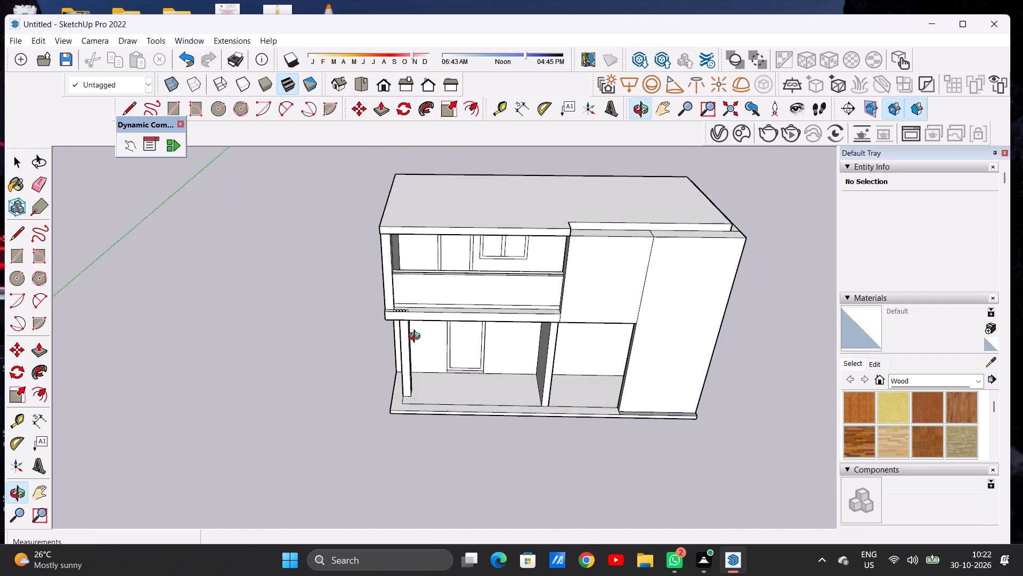
middle_drag(417, 338, 418, 387)
Copy the end rectangle of the row about 6 11/16" further along the balcony slab's front edge.
scroll(408, 321, up, 12)
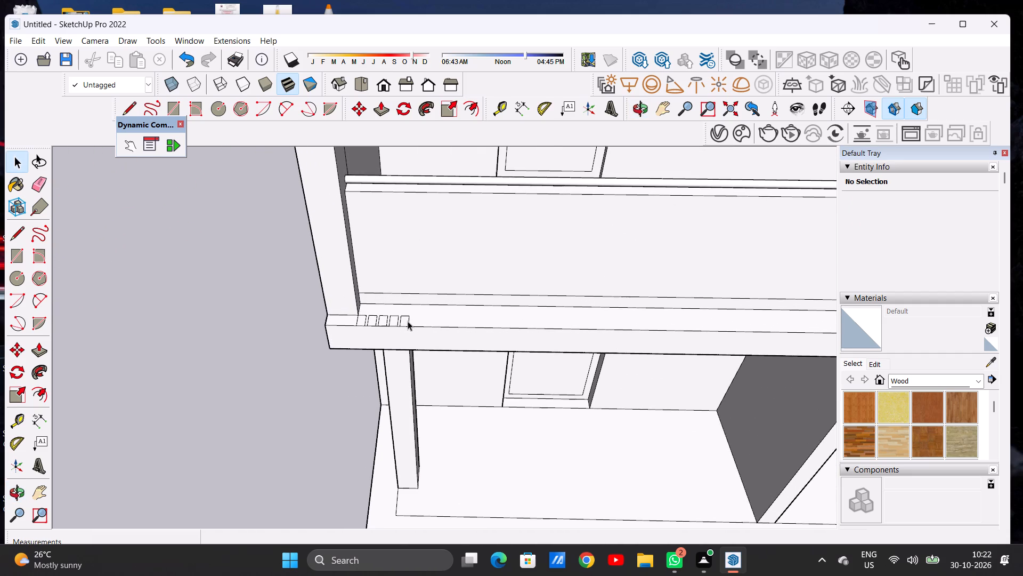
scroll(408, 321, up, 3)
scroll(408, 321, down, 1)
scroll(408, 321, up, 1)
scroll(408, 321, down, 1)
scroll(408, 321, up, 3)
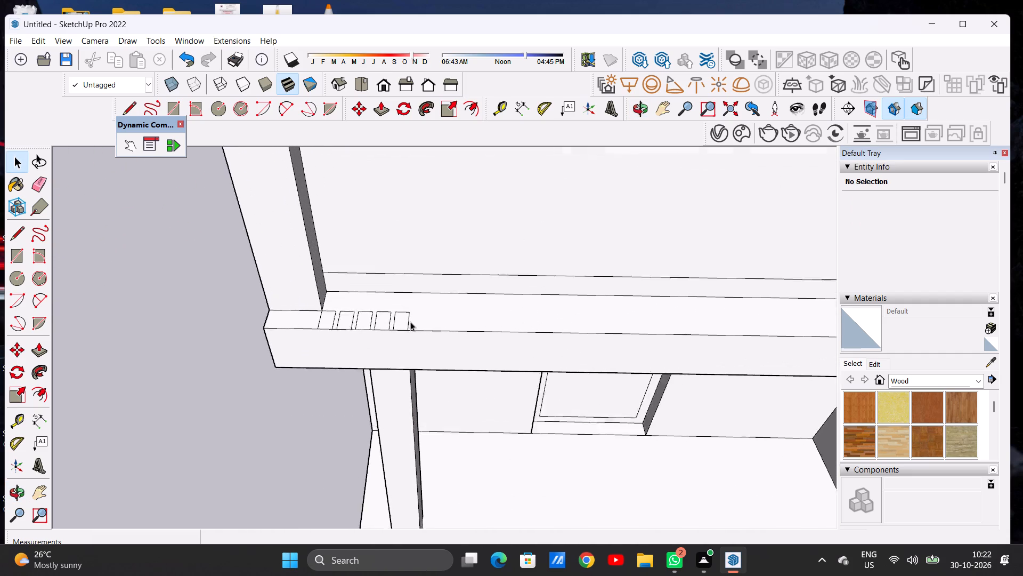
scroll(410, 322, up, 9)
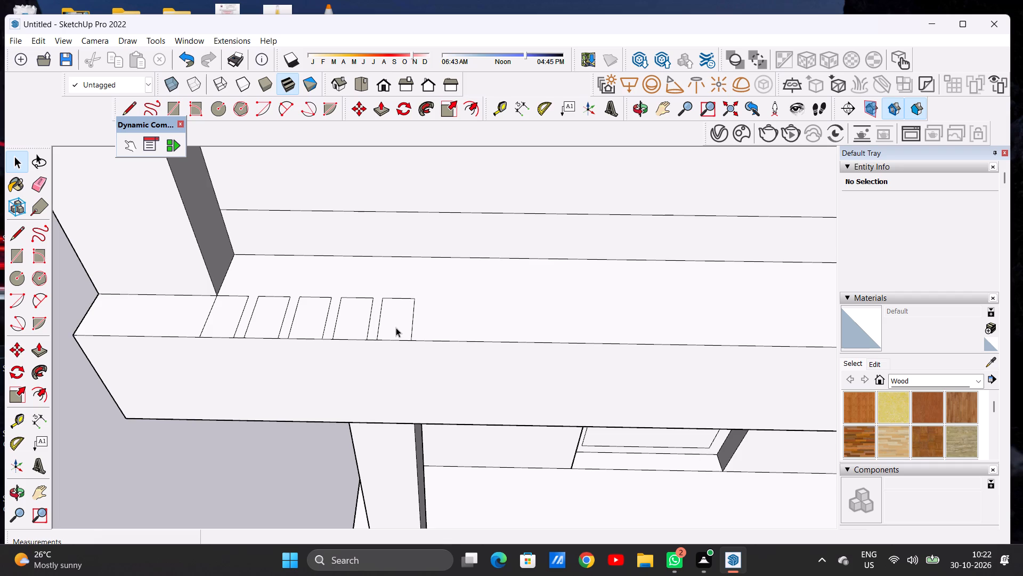
double_click(396, 327)
key(m)
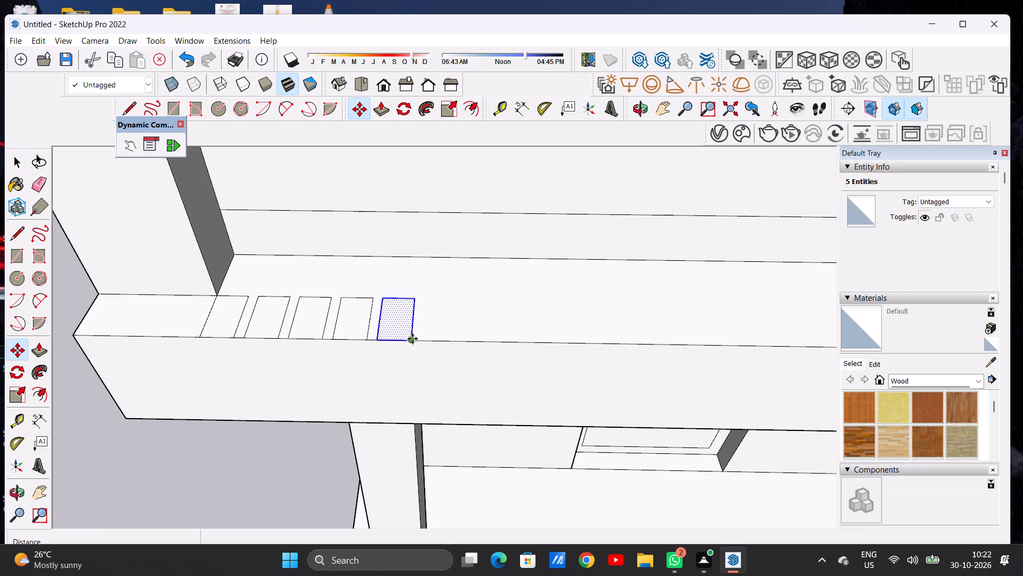
click(412, 339)
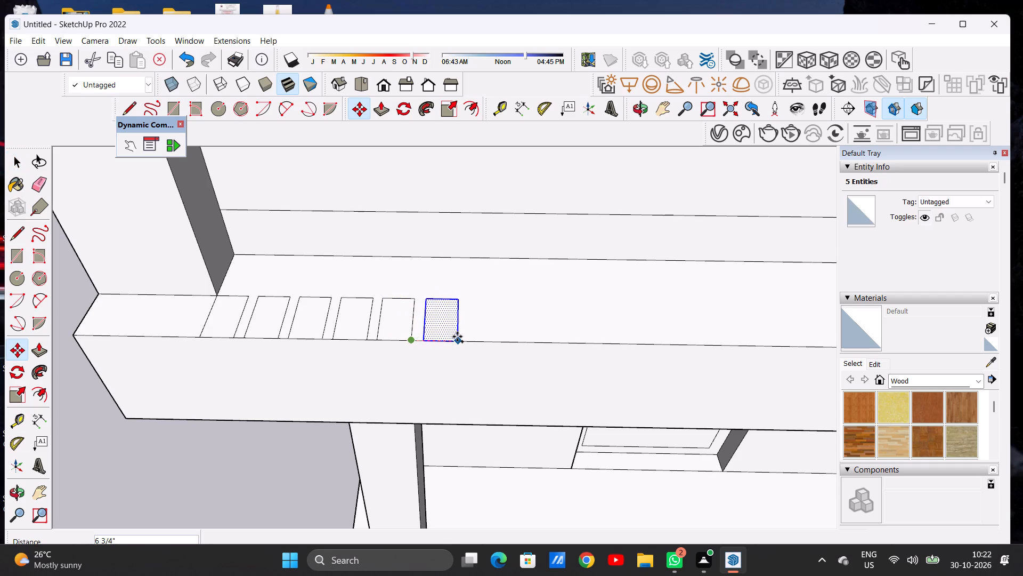
click(457, 337)
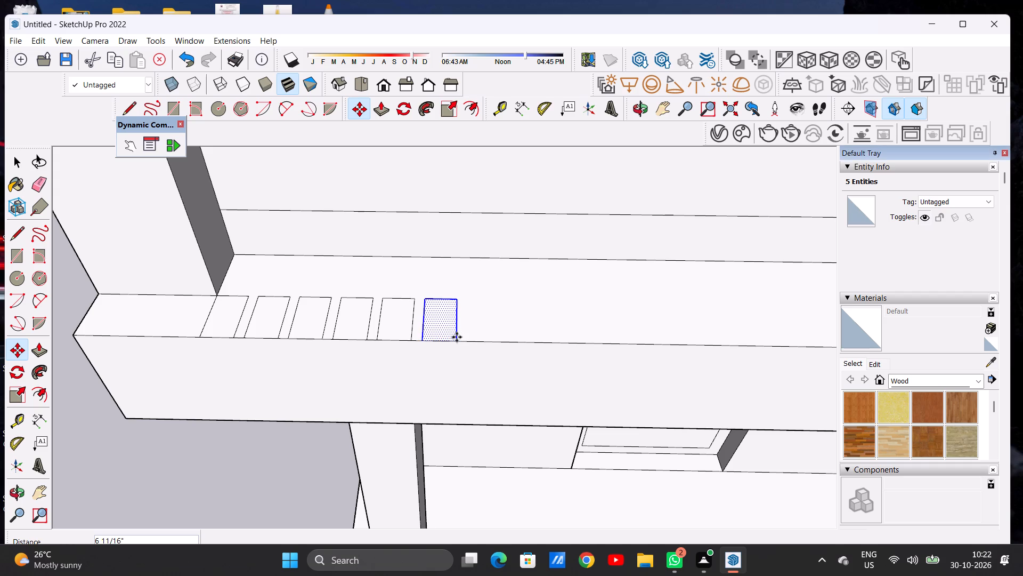
key(space)
scroll(400, 333, down, 10)
click(239, 342)
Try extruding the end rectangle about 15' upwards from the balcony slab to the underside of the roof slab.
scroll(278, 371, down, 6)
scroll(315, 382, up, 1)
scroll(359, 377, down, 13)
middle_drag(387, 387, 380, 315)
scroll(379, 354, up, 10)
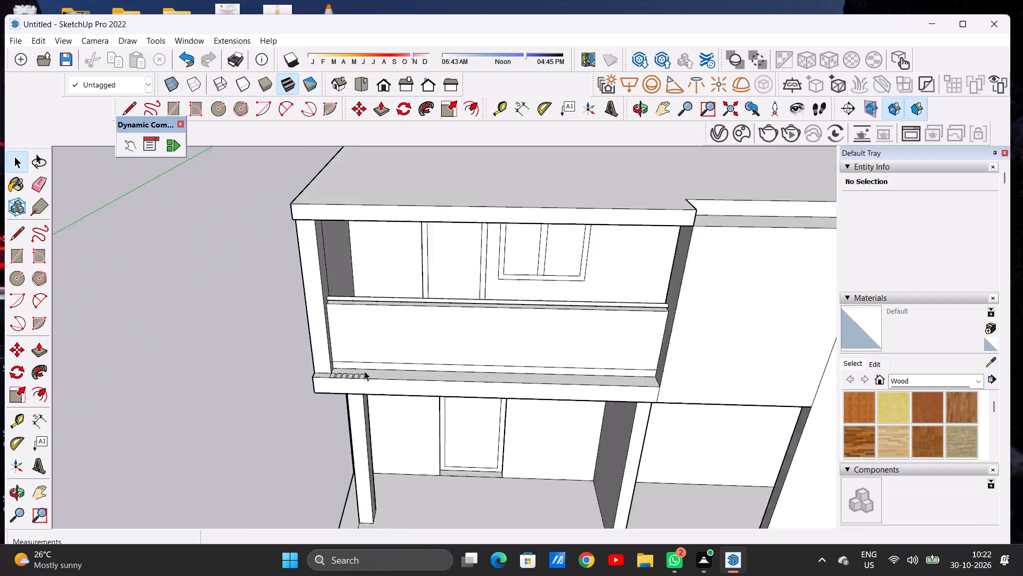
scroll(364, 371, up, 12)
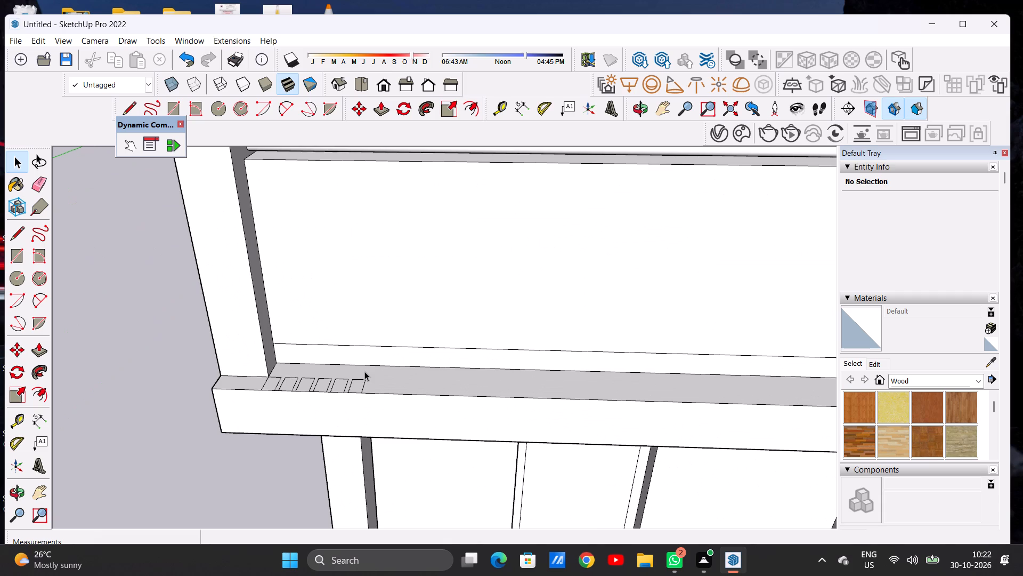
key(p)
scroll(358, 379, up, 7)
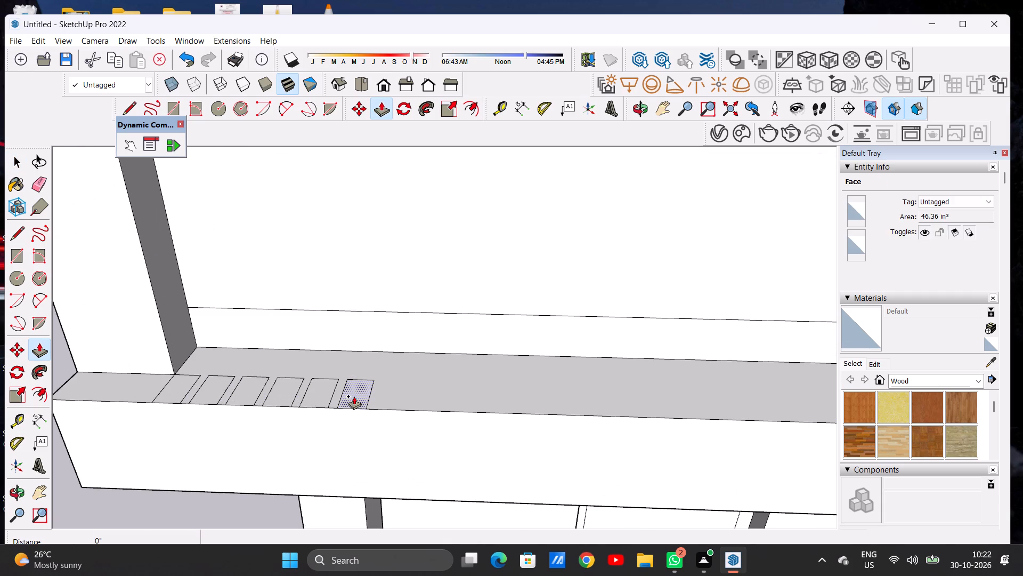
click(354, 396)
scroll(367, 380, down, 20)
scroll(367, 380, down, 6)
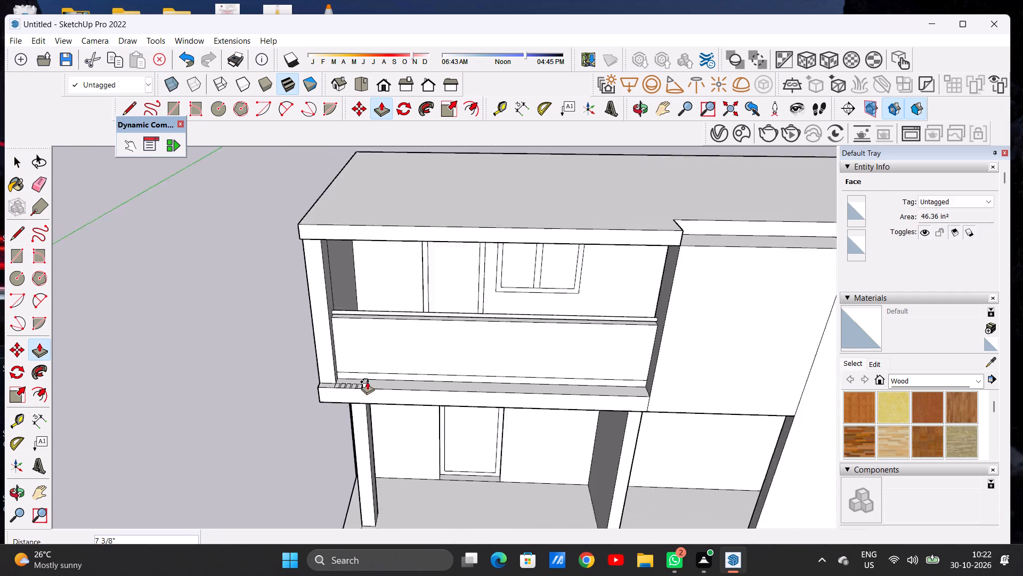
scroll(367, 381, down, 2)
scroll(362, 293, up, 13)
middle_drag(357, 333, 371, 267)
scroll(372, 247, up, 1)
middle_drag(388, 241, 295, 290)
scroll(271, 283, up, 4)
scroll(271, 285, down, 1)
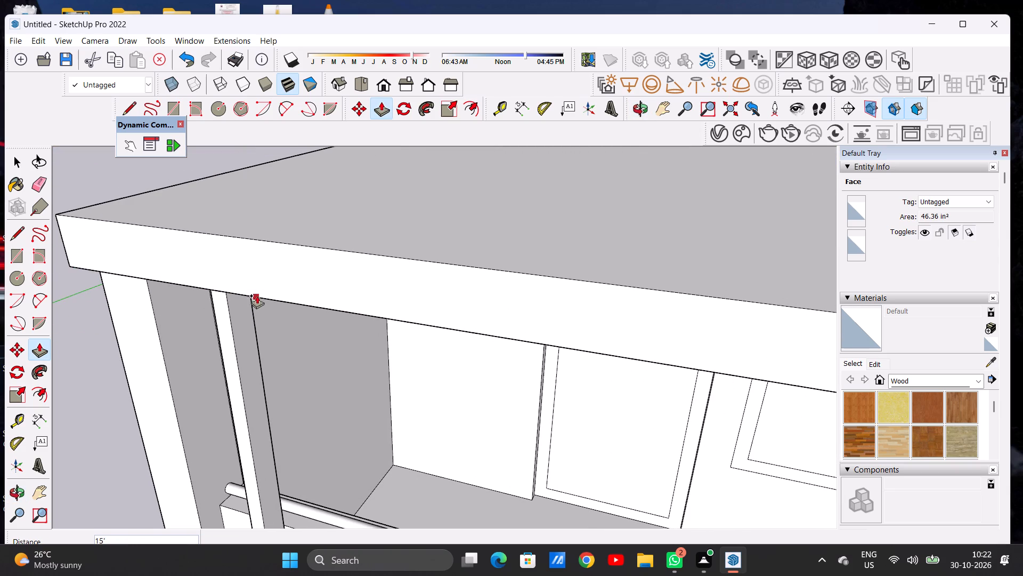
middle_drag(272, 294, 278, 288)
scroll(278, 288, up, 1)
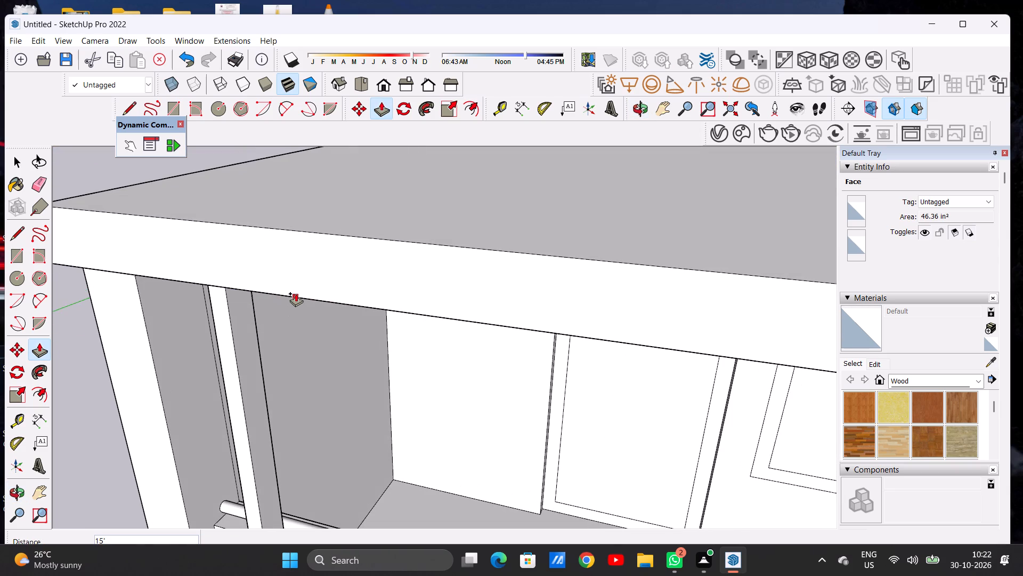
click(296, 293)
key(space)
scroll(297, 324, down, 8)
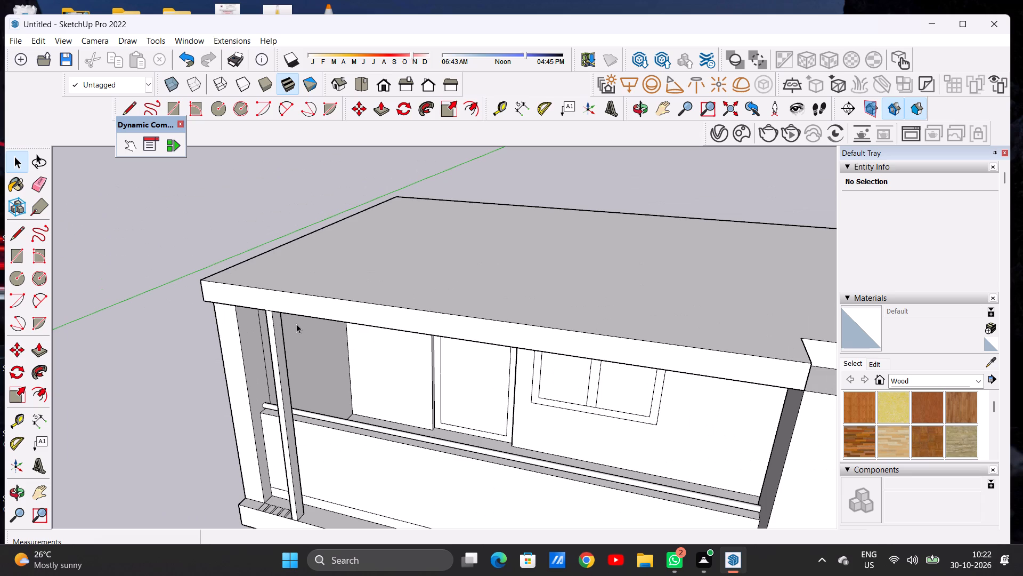
Examine the extruded post on the balcony from the front and in relation to the whole facade.
scroll(296, 324, down, 7)
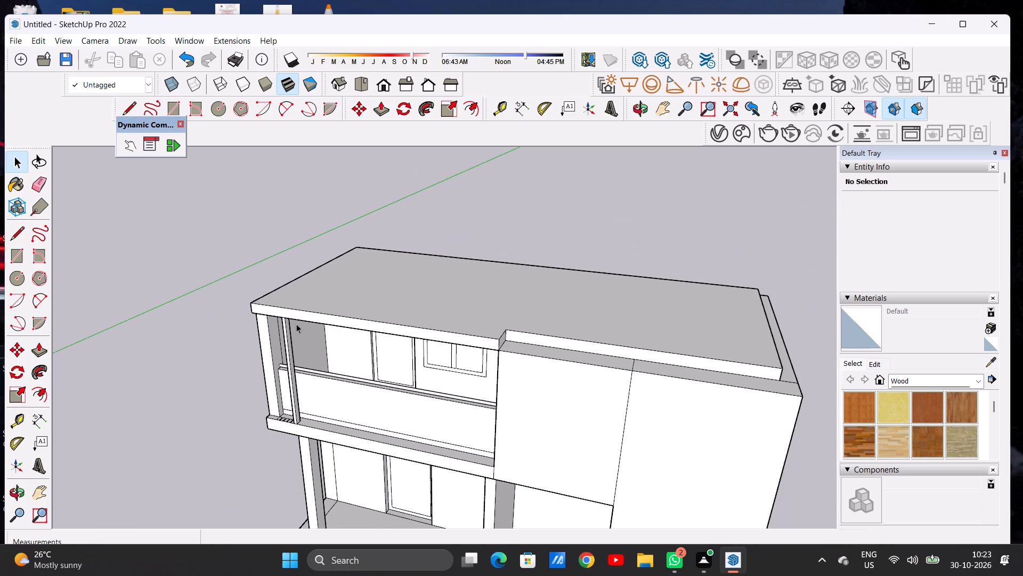
scroll(296, 324, down, 10)
middle_drag(288, 353, 392, 280)
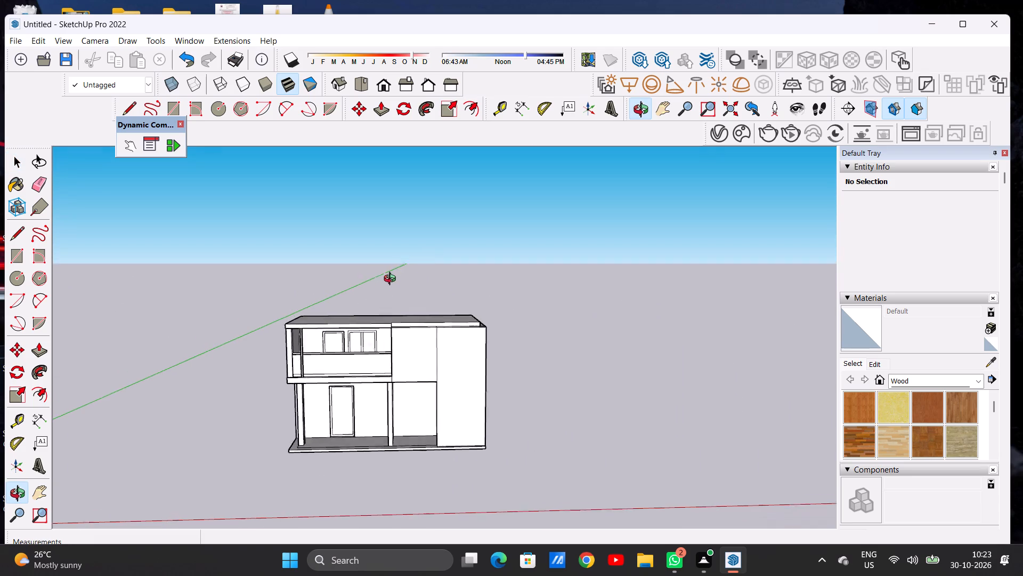
middle_drag(392, 280, 381, 289)
scroll(359, 327, up, 1)
scroll(354, 332, down, 1)
scroll(346, 337, up, 5)
scroll(282, 358, up, 4)
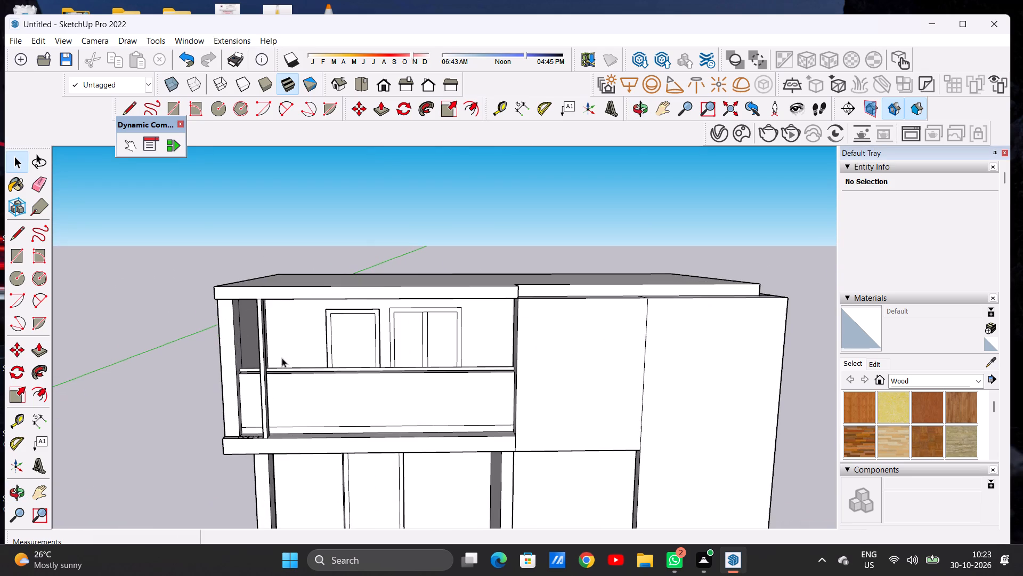
middle_click(278, 367)
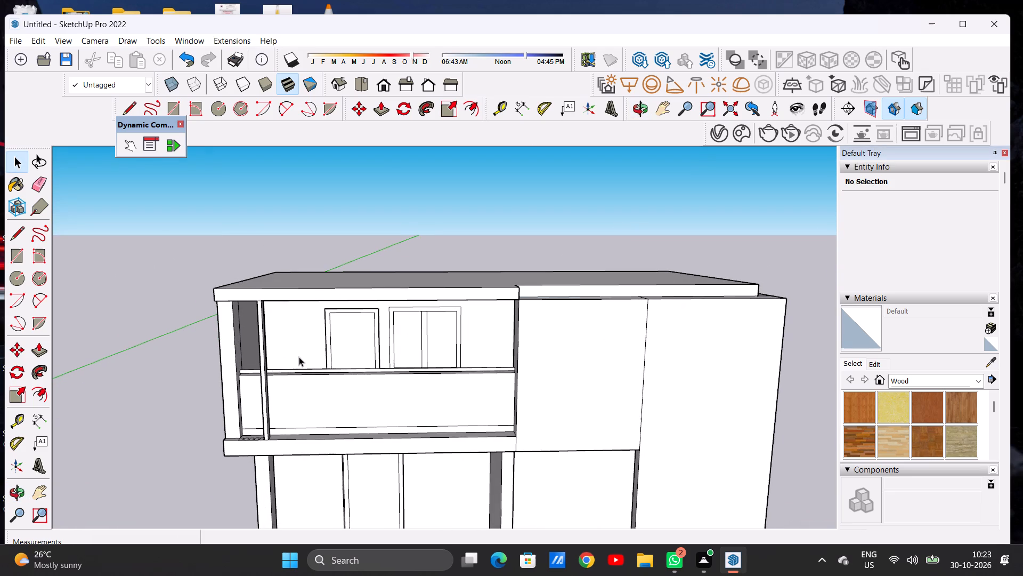
middle_drag(308, 351, 322, 350)
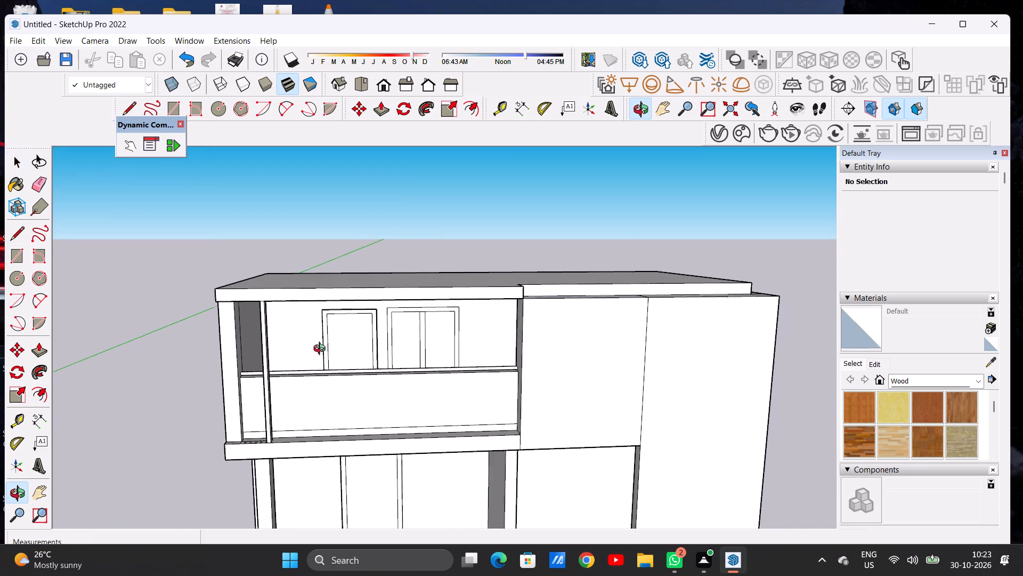
middle_drag(322, 350, 310, 356)
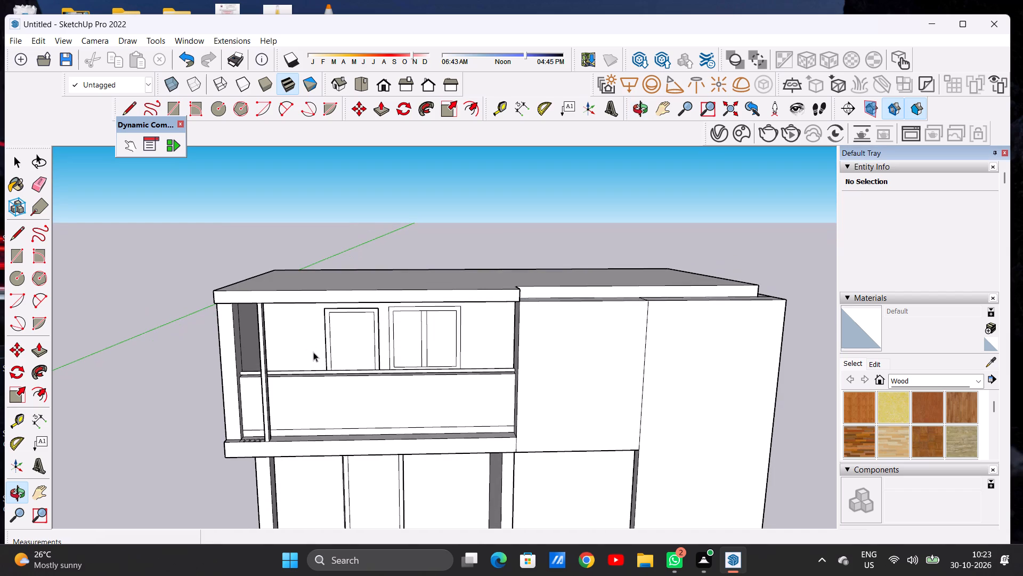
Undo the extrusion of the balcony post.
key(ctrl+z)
Copy the end rectangle of the row about 7" further along the balcony slab's front edge.
scroll(295, 327, down, 6)
middle_drag(299, 369, 302, 442)
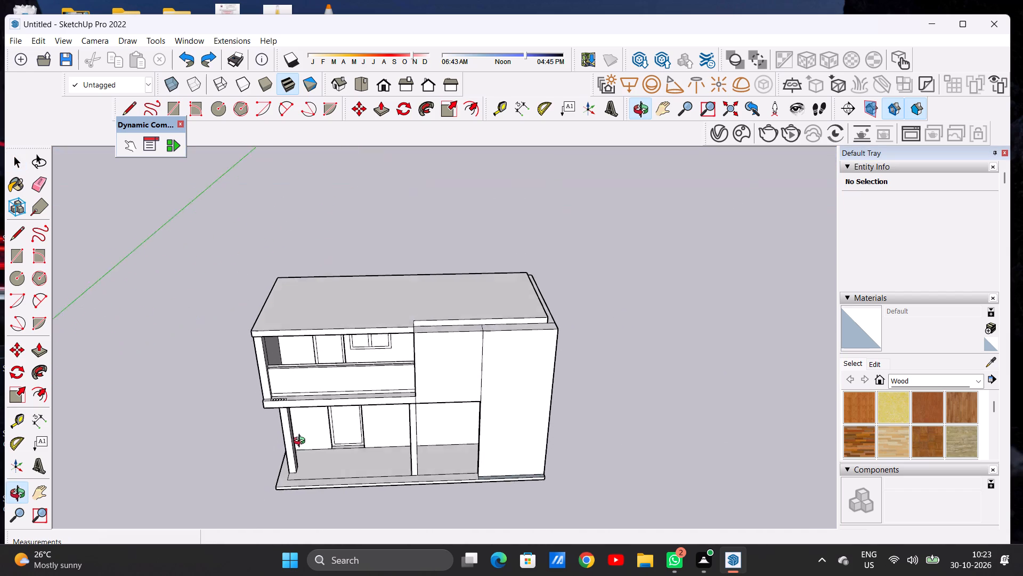
middle_drag(302, 442, 310, 456)
scroll(296, 392, up, 15)
middle_drag(327, 419, 296, 478)
scroll(392, 378, down, 7)
scroll(385, 411, up, 8)
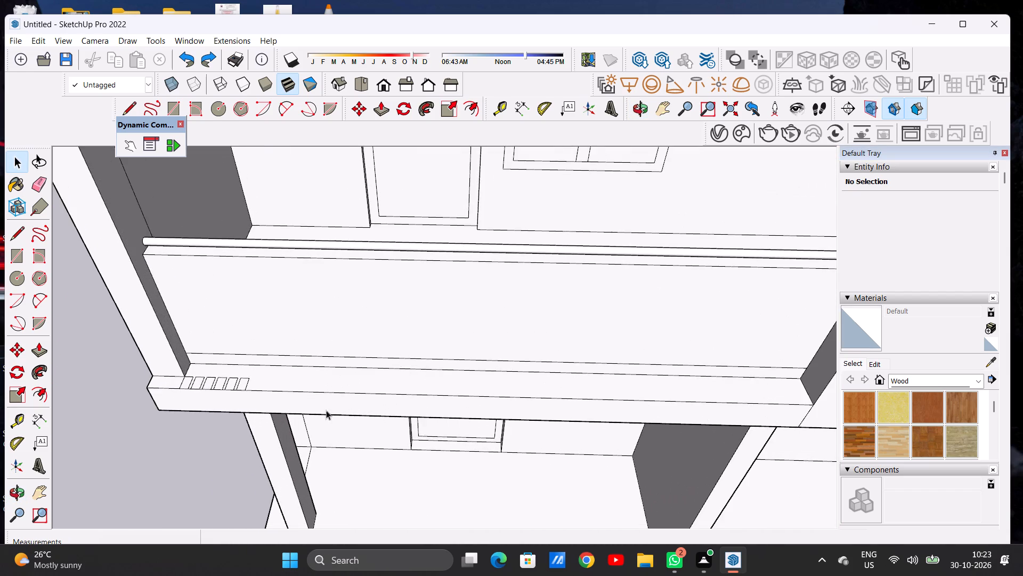
middle_drag(299, 389, 306, 456)
scroll(355, 403, down, 4)
scroll(304, 427, up, 4)
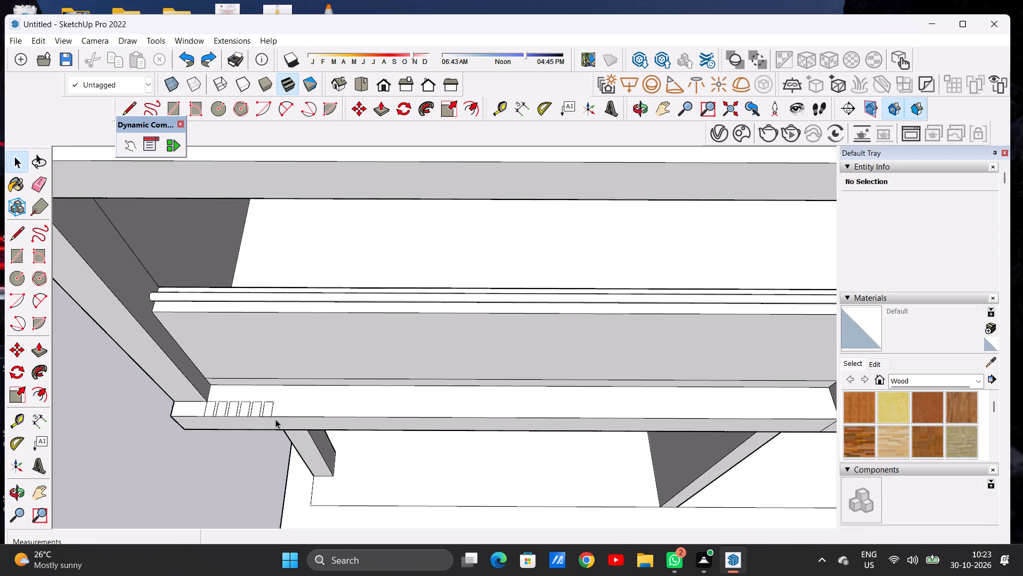
scroll(275, 418, up, 13)
double_click(258, 402)
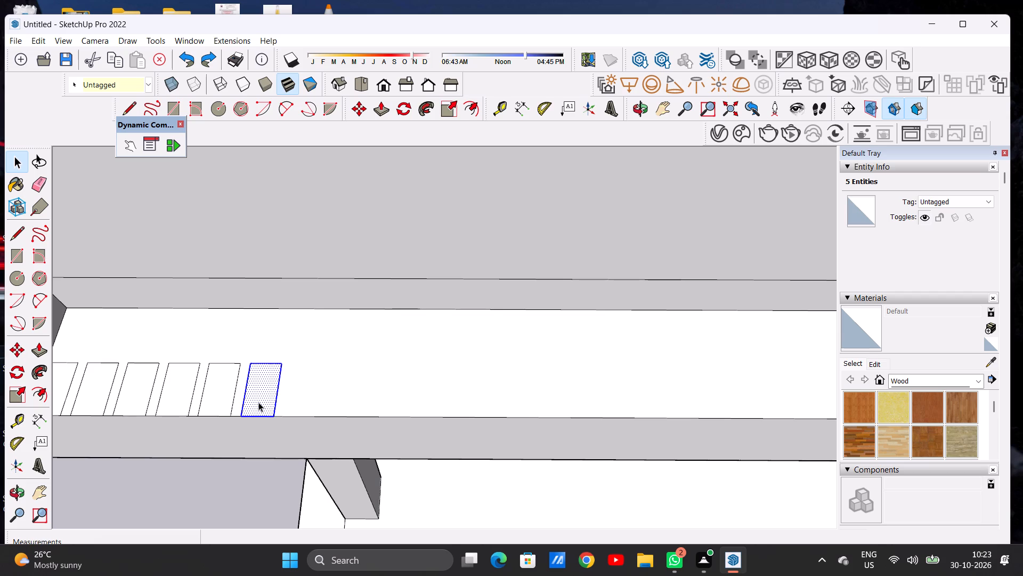
key(m)
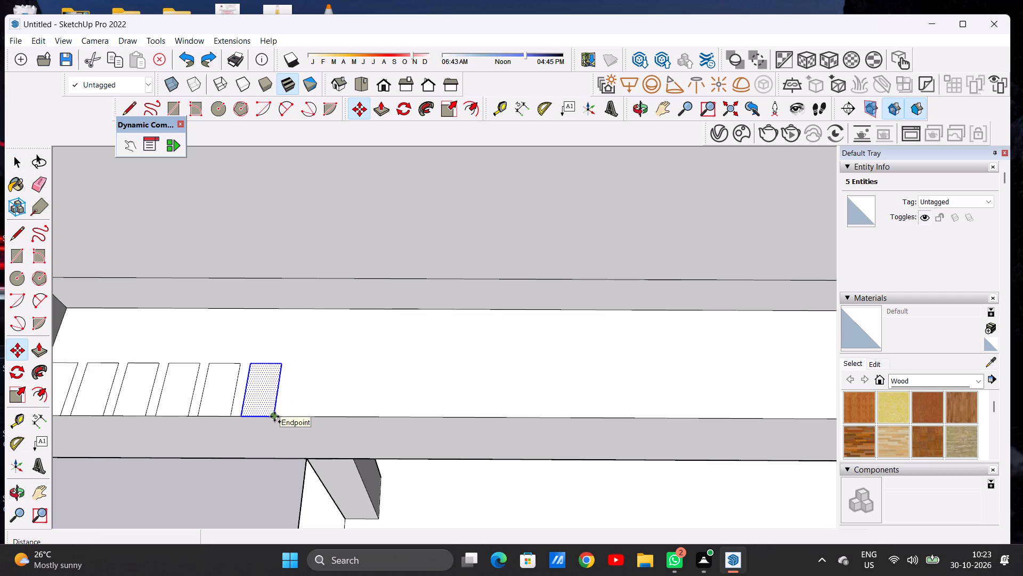
click(274, 417)
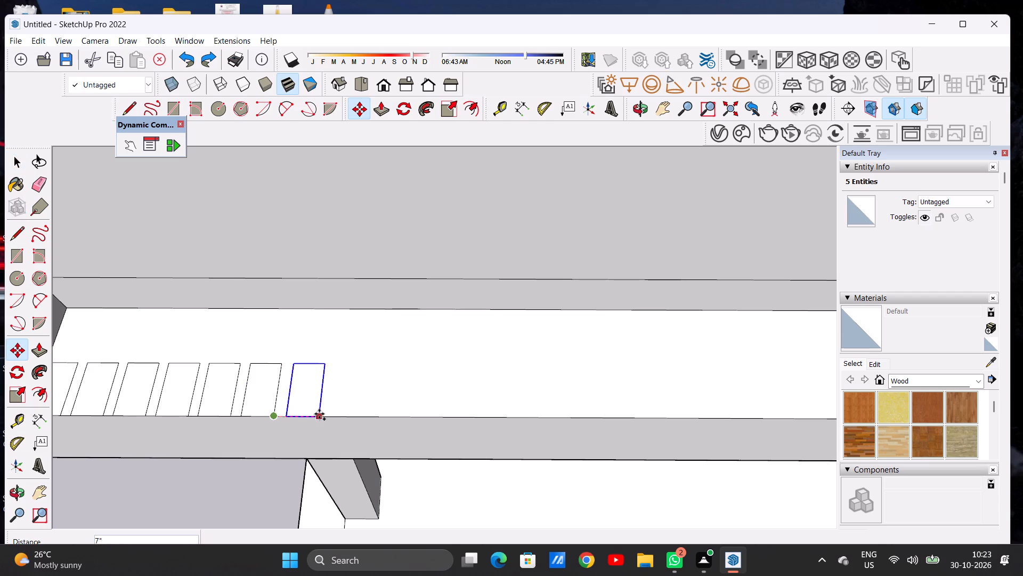
click(319, 414)
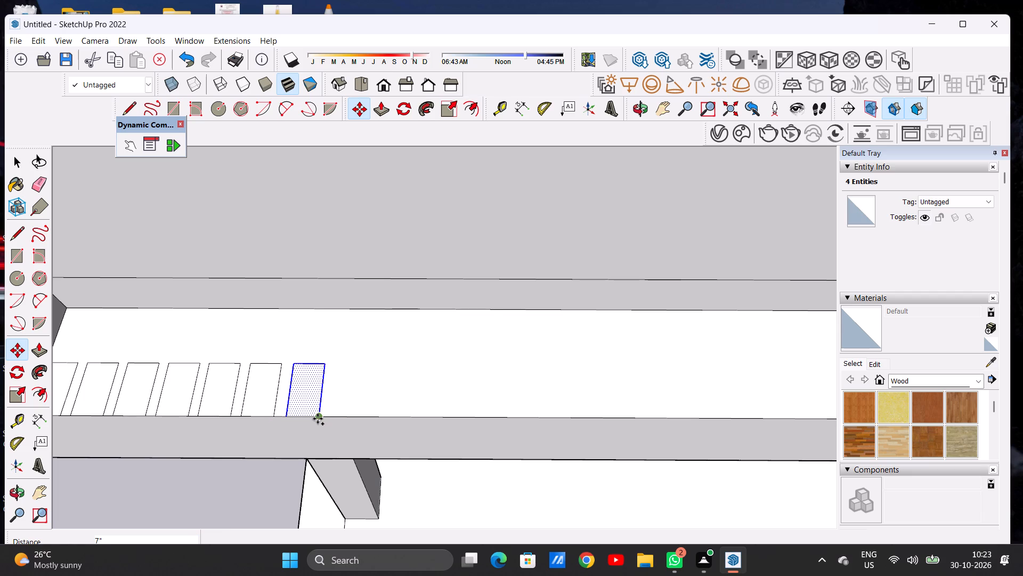
Copy the newest end rectangle about 6 7/8" further along the balcony slab's front edge.
click(318, 419)
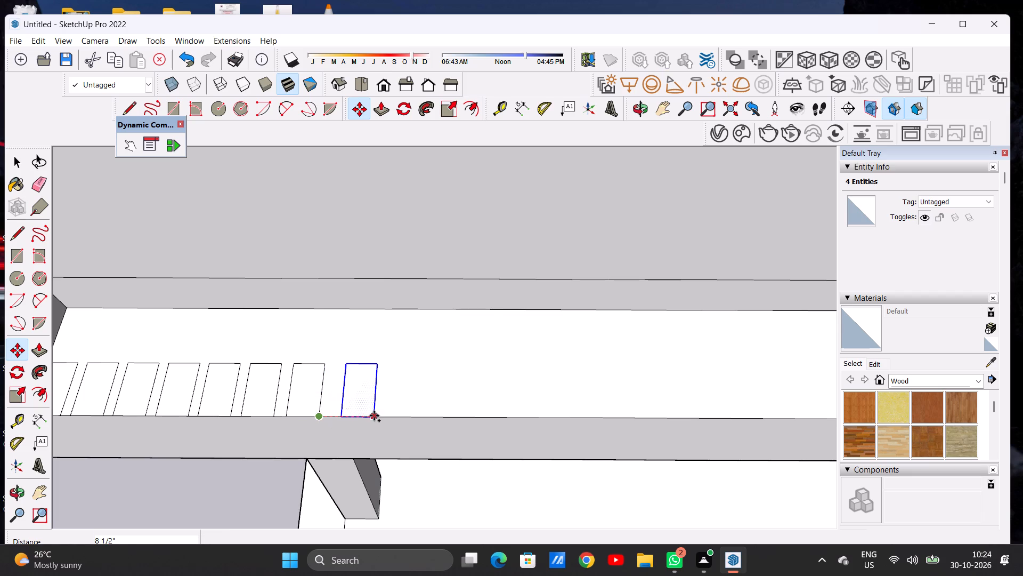
key(space)
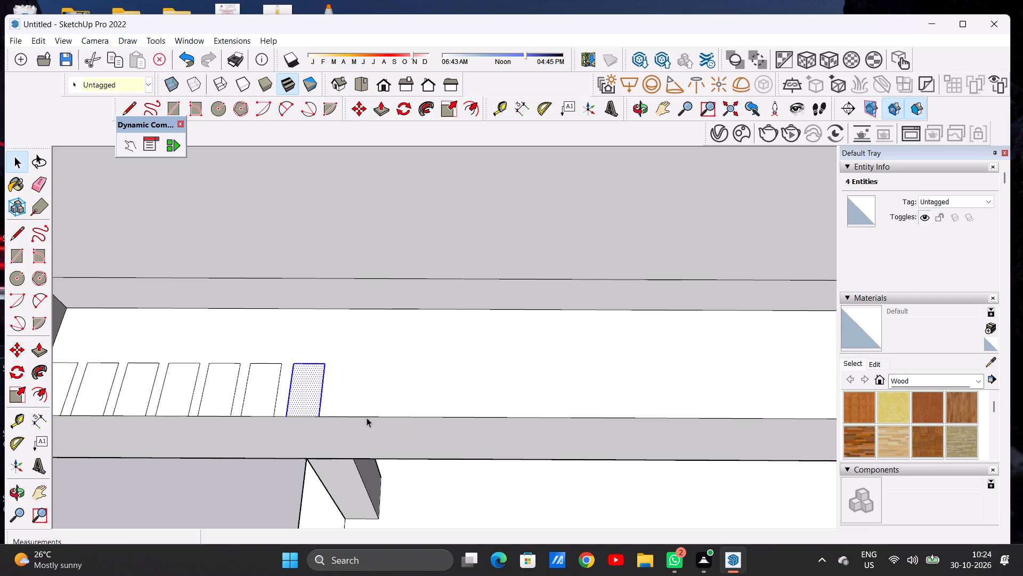
key(m)
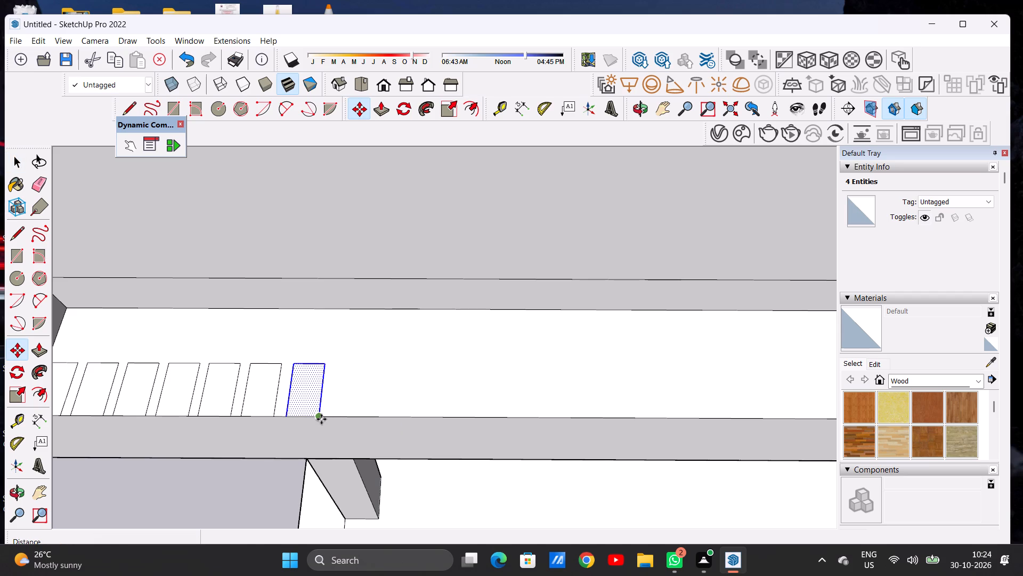
click(321, 419)
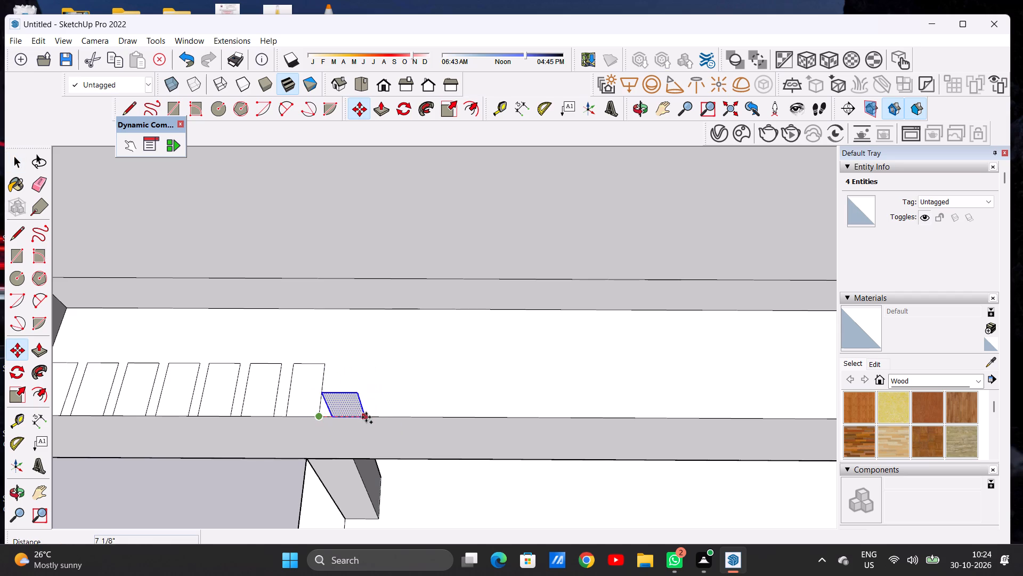
middle_drag(374, 433, 380, 376)
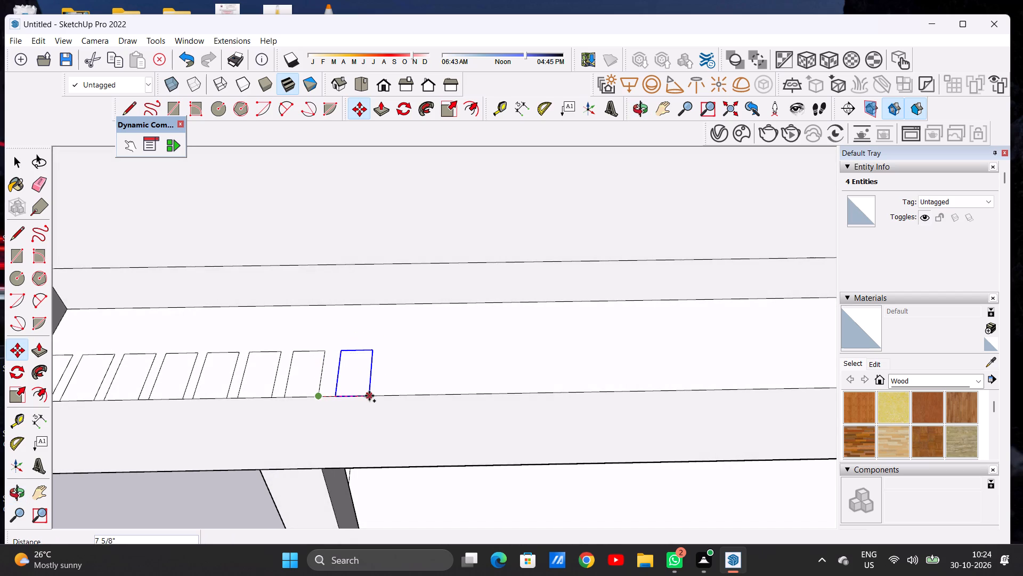
click(364, 396)
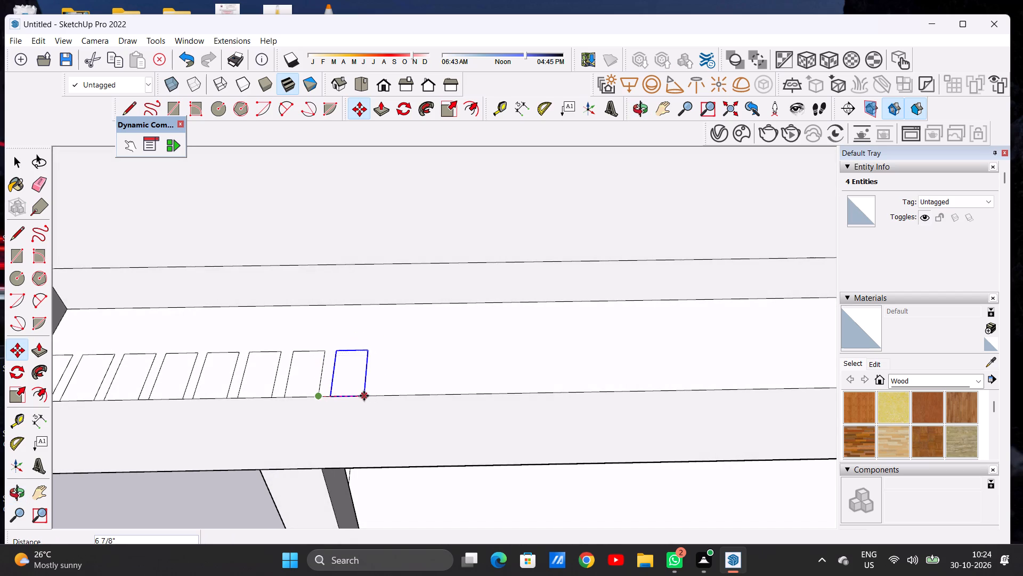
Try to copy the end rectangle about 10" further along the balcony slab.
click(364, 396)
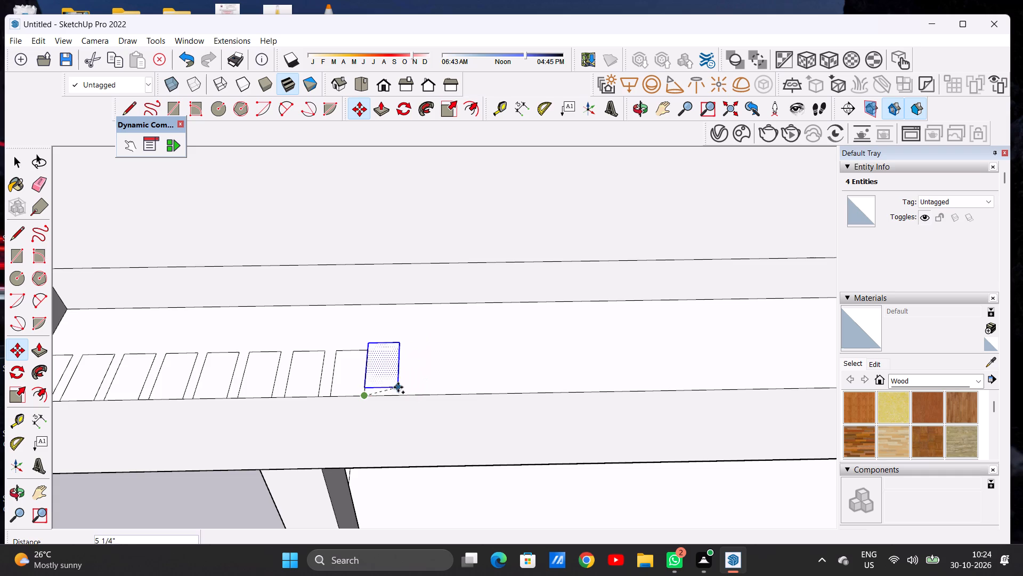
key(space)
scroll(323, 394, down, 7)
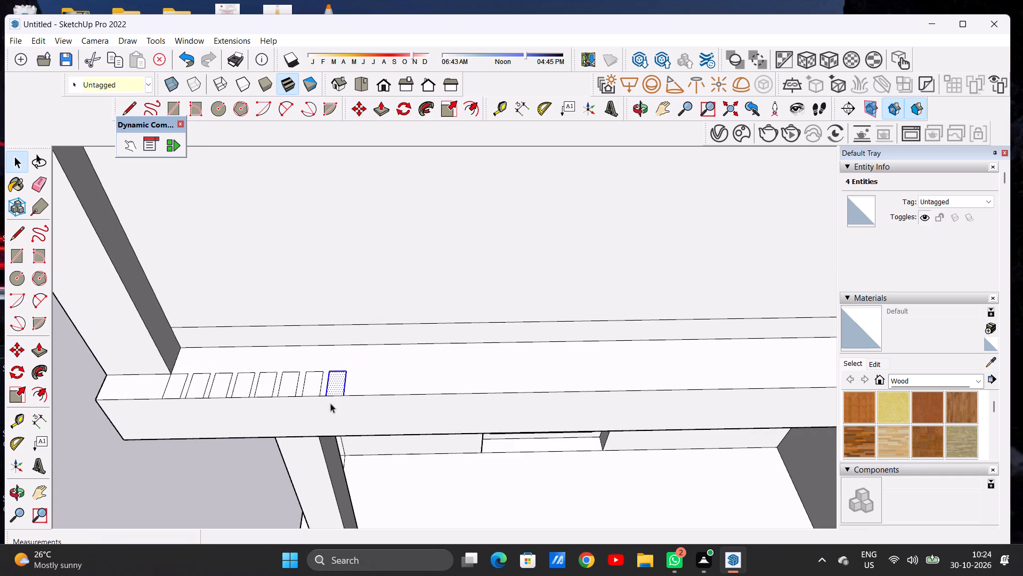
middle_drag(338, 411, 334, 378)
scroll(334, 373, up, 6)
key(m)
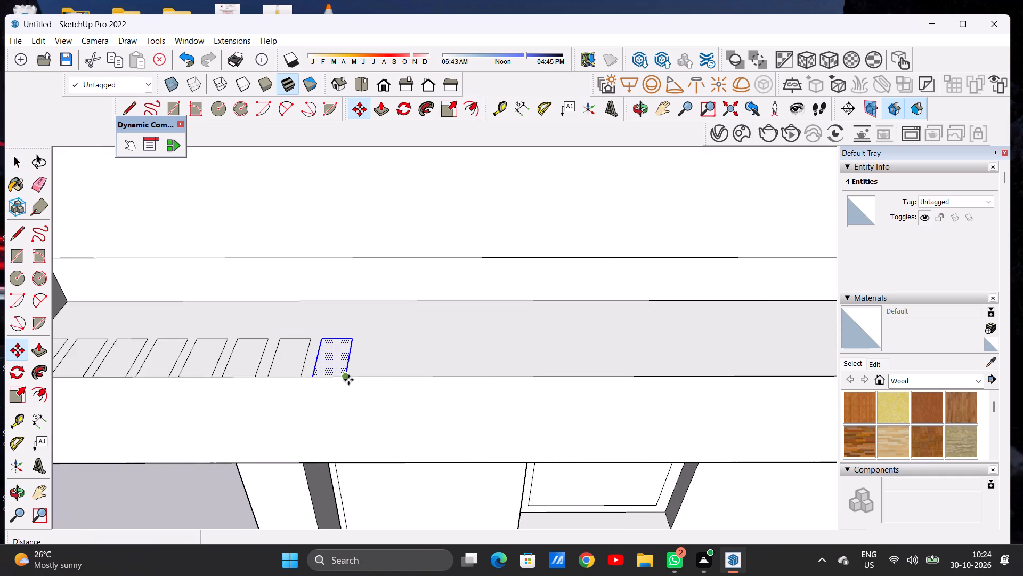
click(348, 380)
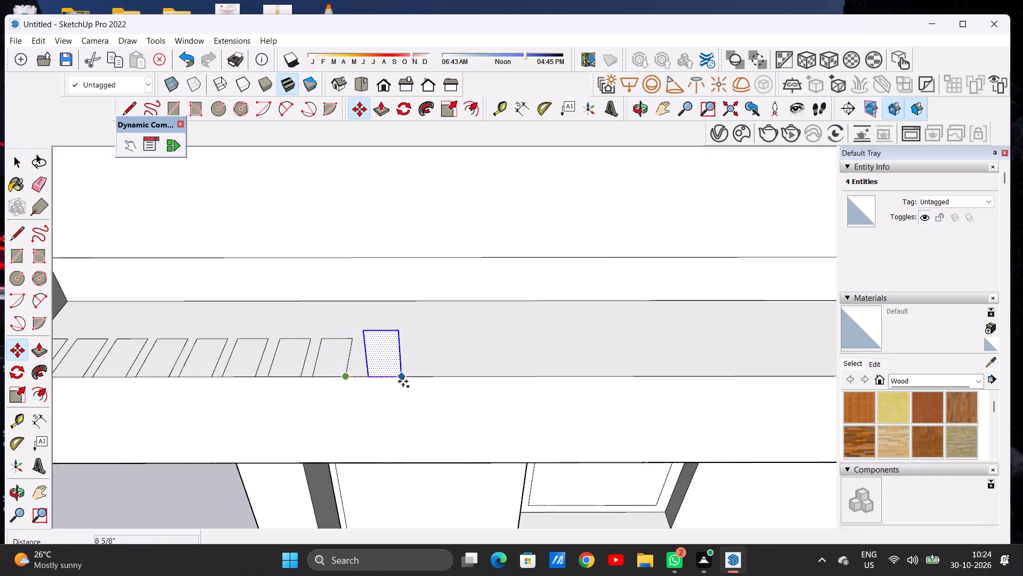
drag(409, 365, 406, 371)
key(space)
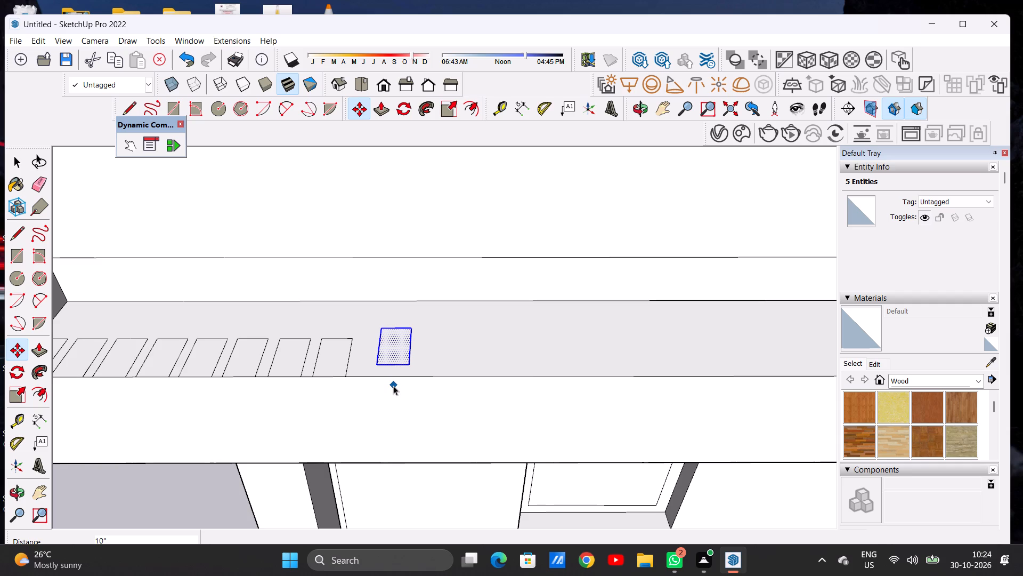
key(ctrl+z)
Copy the end rectangle of the row about 6 3/4" further along the balcony slab's front edge.
double_click(338, 371)
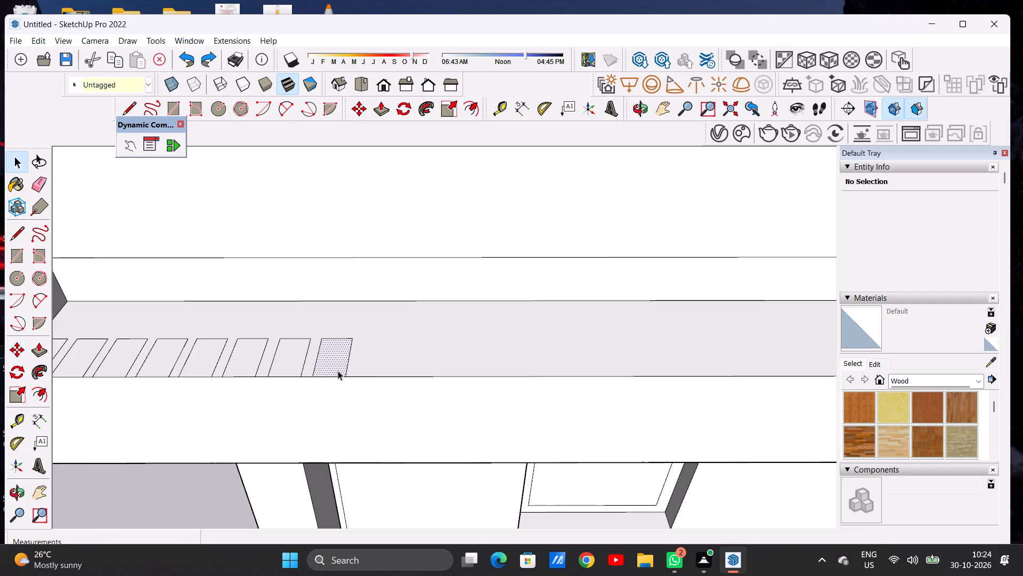
key(m)
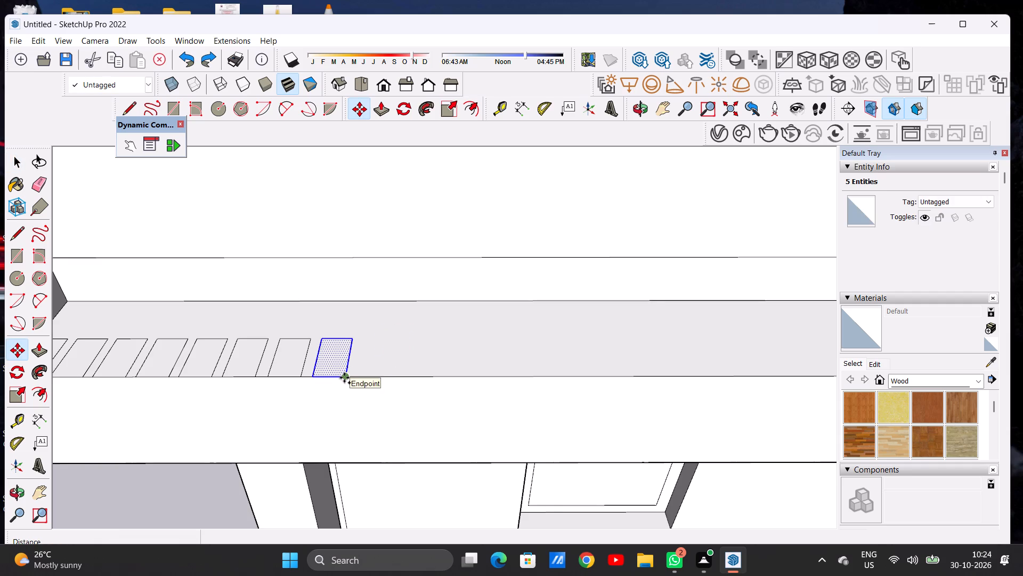
click(344, 378)
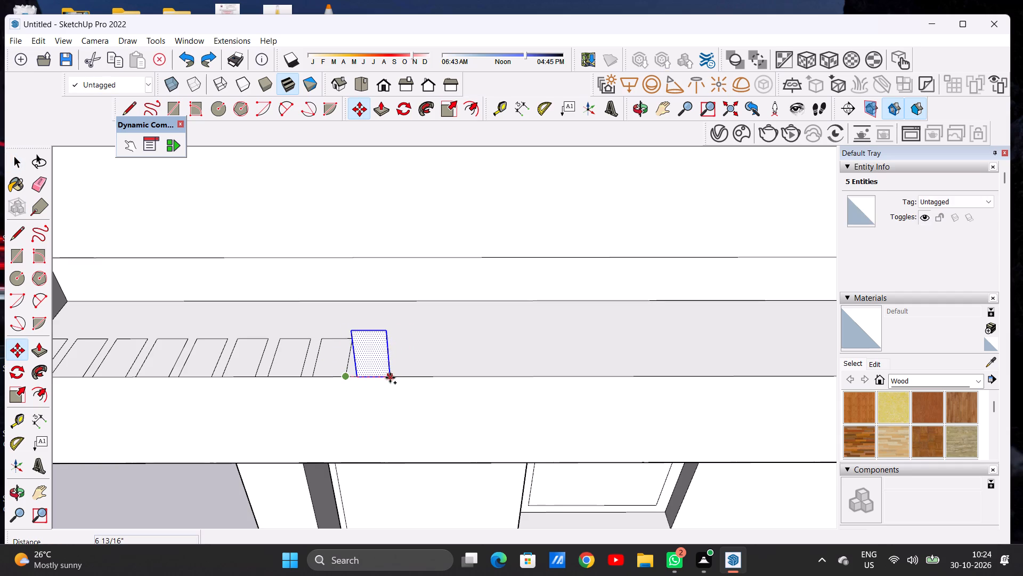
click(389, 374)
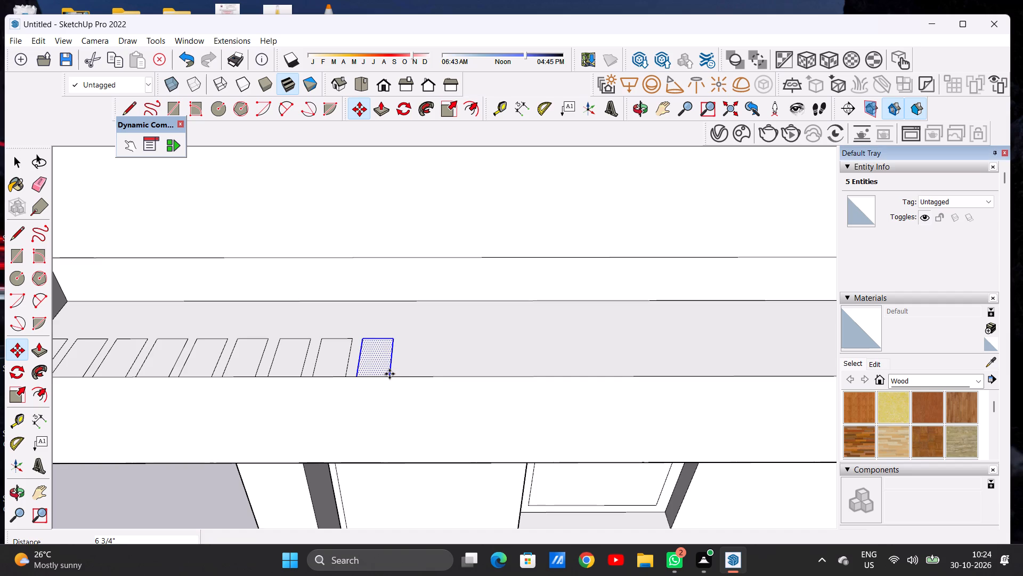
key(space)
scroll(377, 364, down, 16)
scroll(356, 381, up, 1)
scroll(356, 373, down, 6)
click(264, 390)
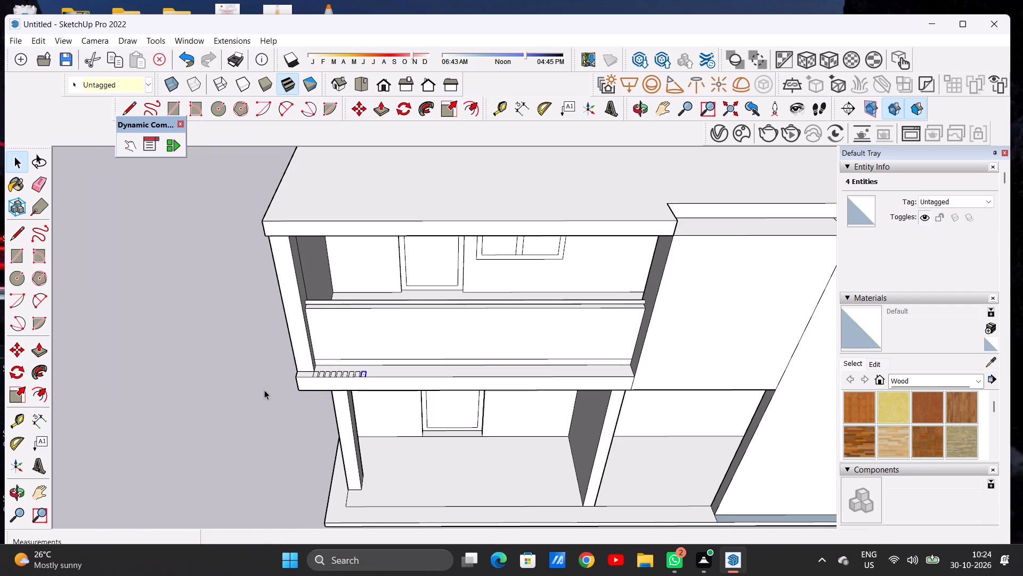
Push/Pull the newest end rectangle, farthest from the balcony's corner, up 15' to the underside of the roof slab.
scroll(312, 404, down, 4)
middle_drag(342, 400, 304, 401)
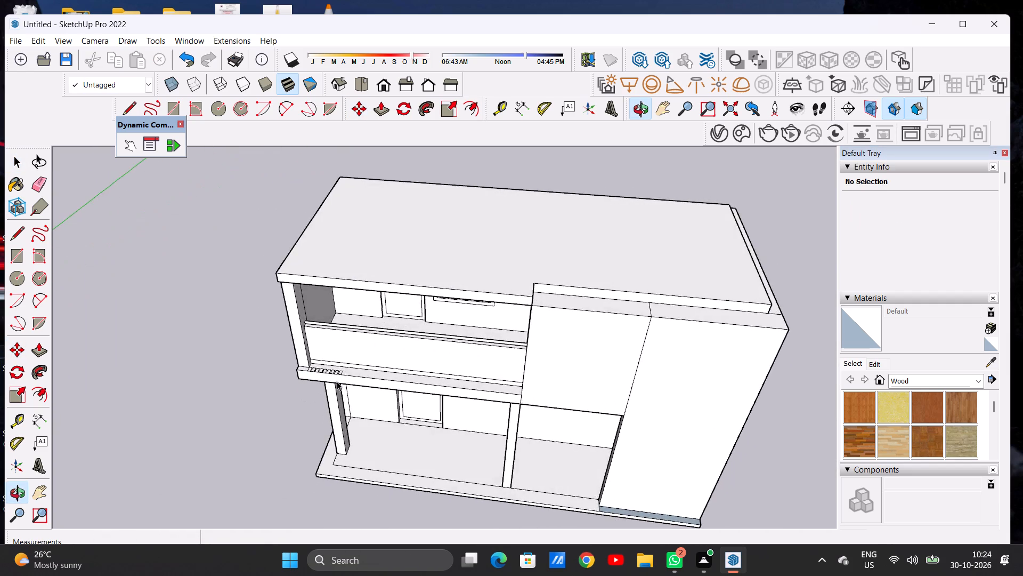
scroll(337, 381, up, 14)
key(p)
scroll(346, 365, up, 10)
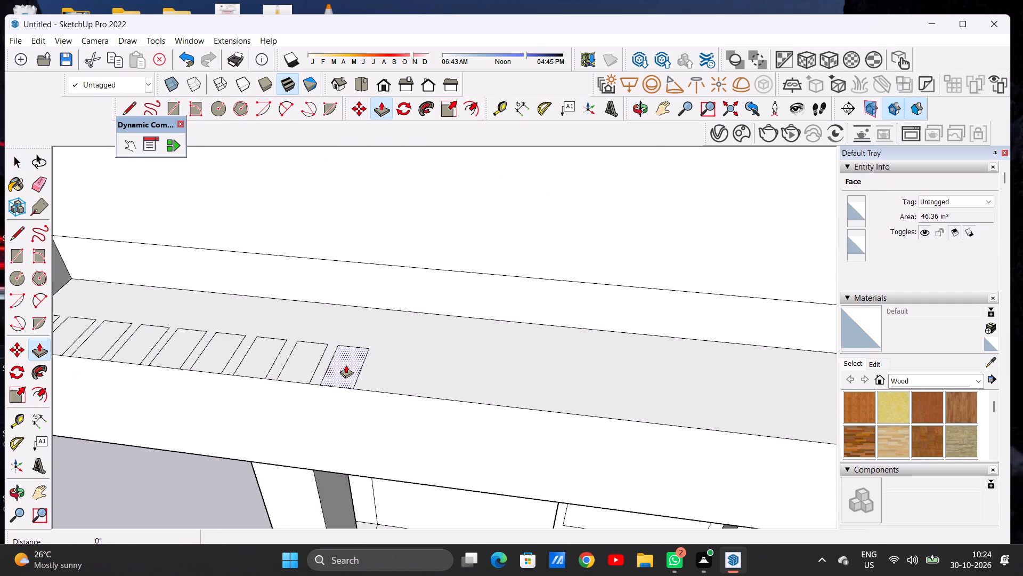
click(346, 365)
scroll(353, 327, down, 13)
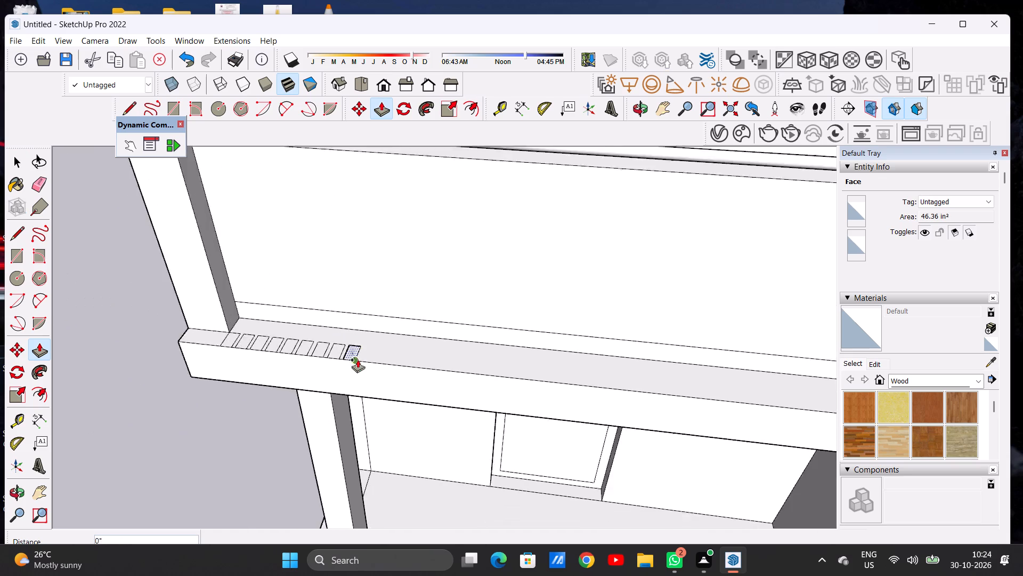
scroll(358, 359, down, 5)
scroll(360, 356, up, 1)
scroll(360, 356, down, 9)
scroll(347, 242, up, 8)
middle_drag(356, 290, 367, 199)
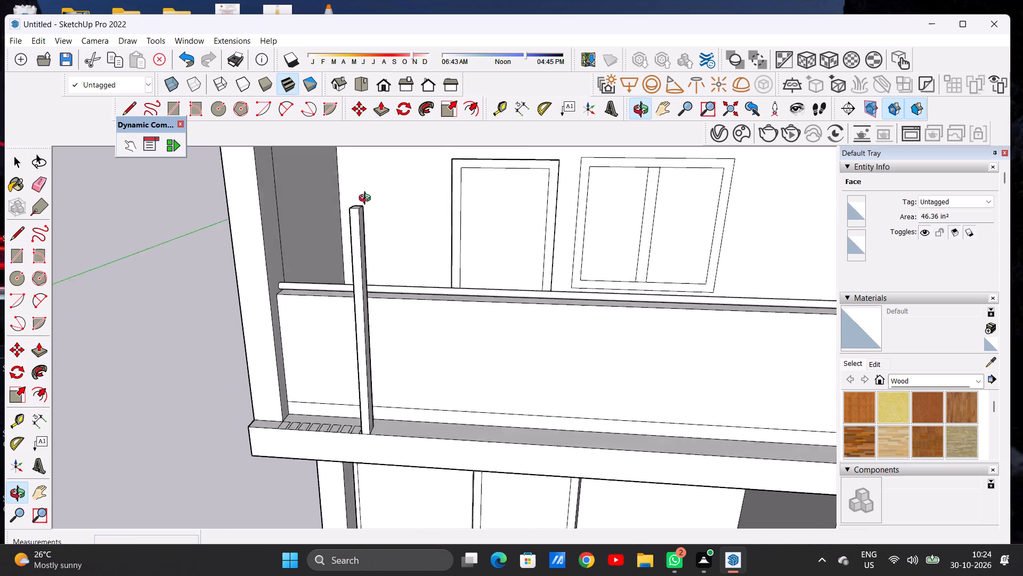
middle_drag(367, 199, 370, 198)
scroll(356, 245, down, 15)
scroll(372, 221, up, 15)
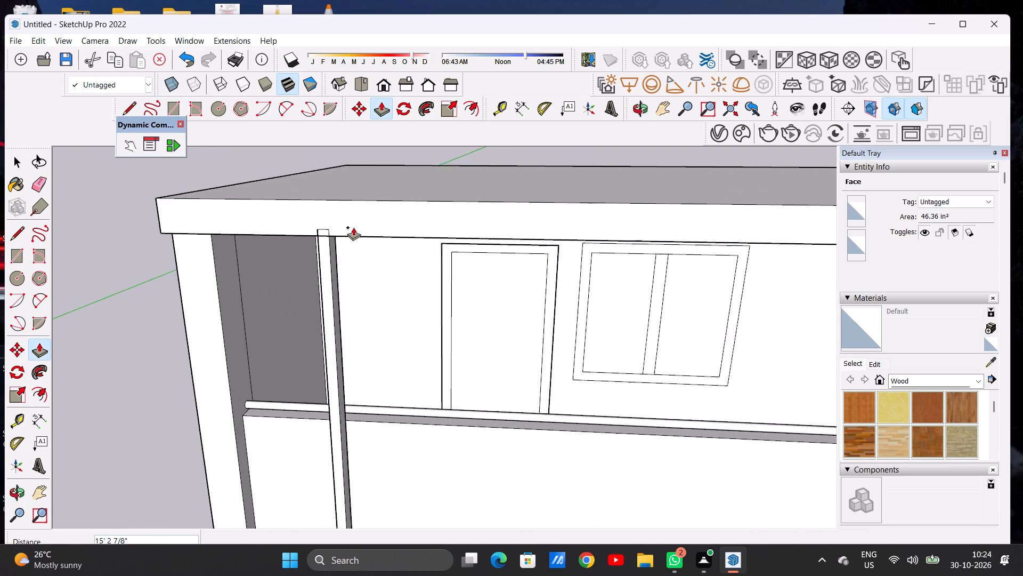
scroll(353, 227, up, 6)
click(320, 243)
Push/Pull the rectangle beside the first post, on its corner side, up 15' to the underside of the roof slab.
scroll(370, 340, down, 4)
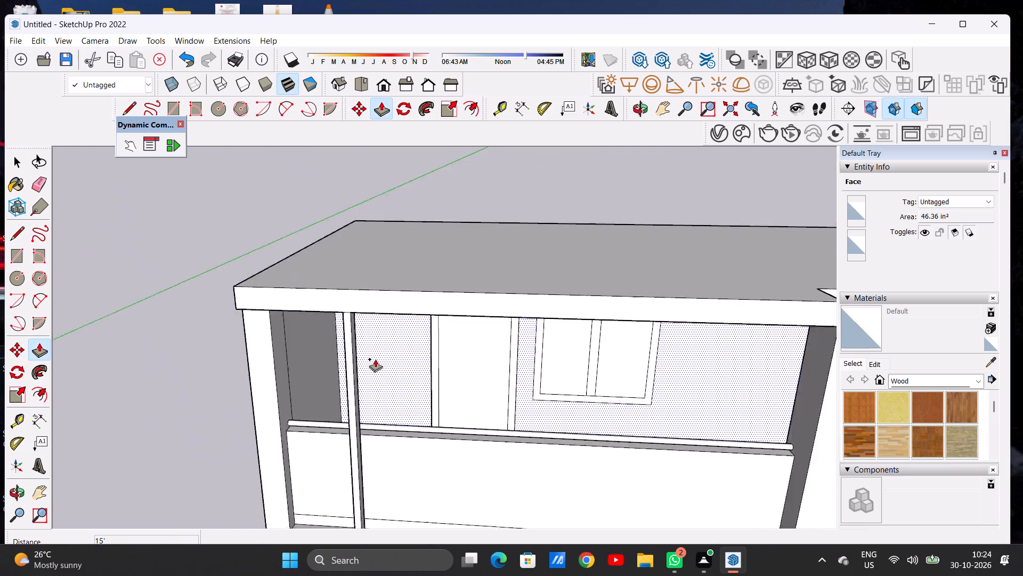
scroll(375, 359, down, 10)
middle_drag(376, 403, 387, 370)
middle_drag(380, 423, 425, 447)
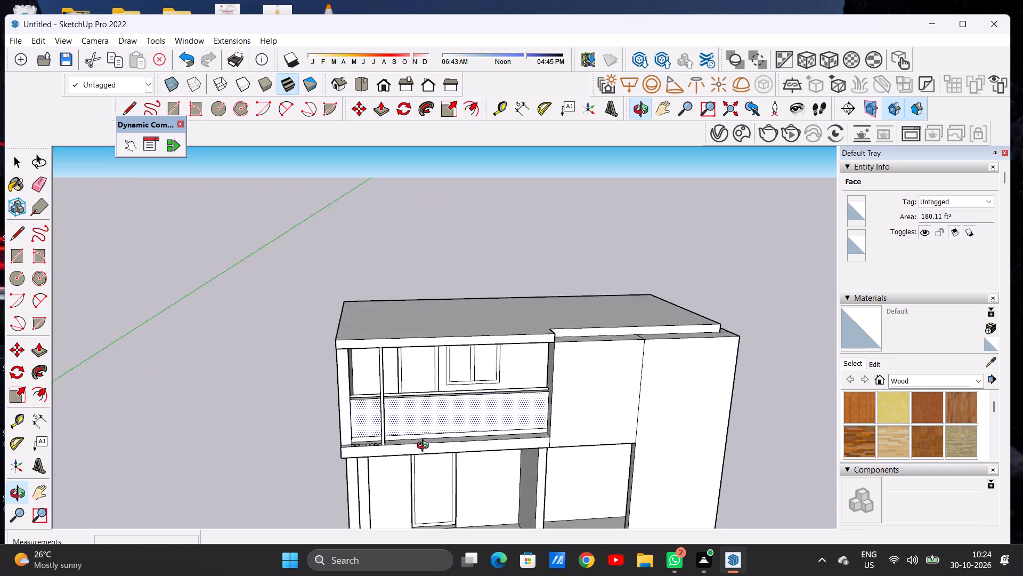
middle_drag(425, 447, 434, 462)
scroll(387, 455, up, 2)
scroll(385, 452, down, 1)
scroll(385, 452, up, 5)
middle_drag(374, 449, 373, 516)
scroll(369, 442, up, 7)
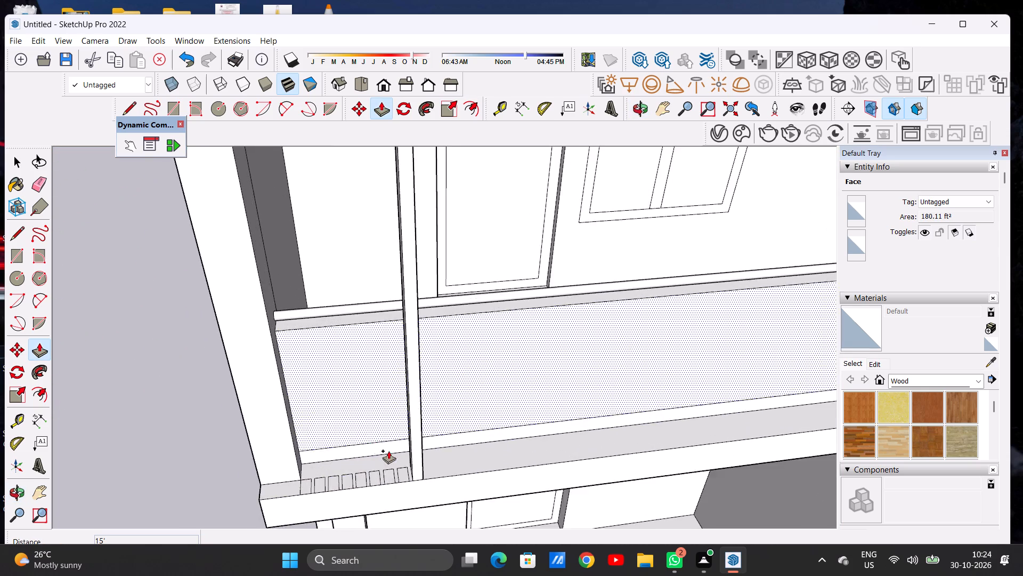
scroll(388, 451, up, 8)
click(420, 487)
scroll(401, 421, down, 7)
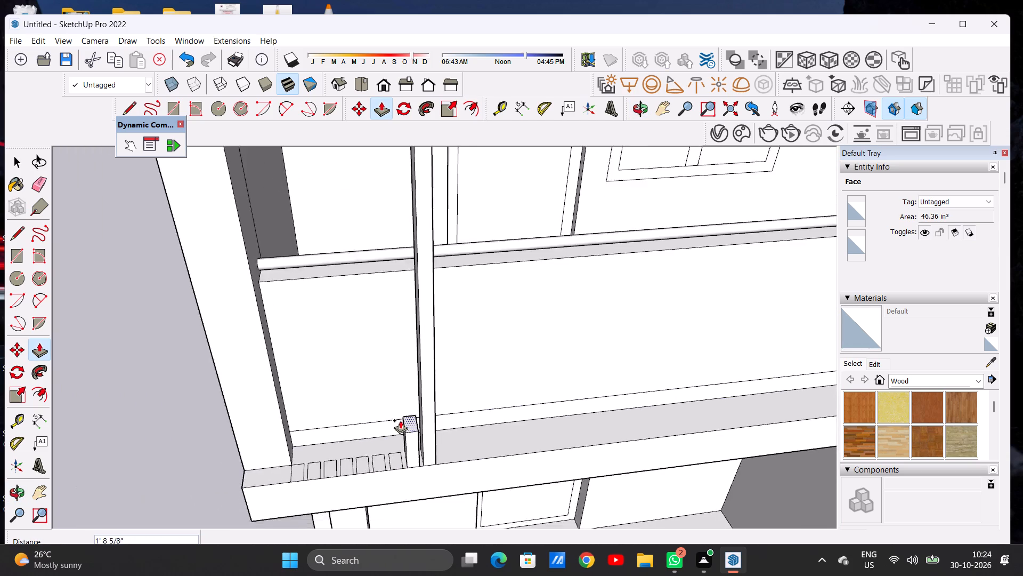
scroll(400, 420, down, 14)
scroll(408, 327, up, 16)
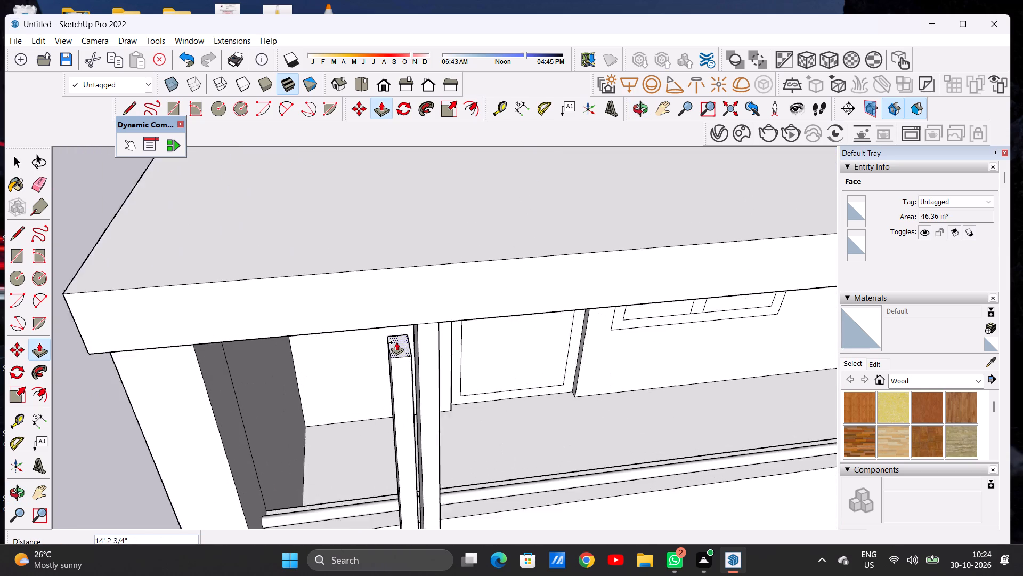
scroll(396, 342, up, 2)
click(426, 322)
Push/Pull the third rectangle from the inner end of the row up 15' to the roof slab's underside.
scroll(401, 357, down, 14)
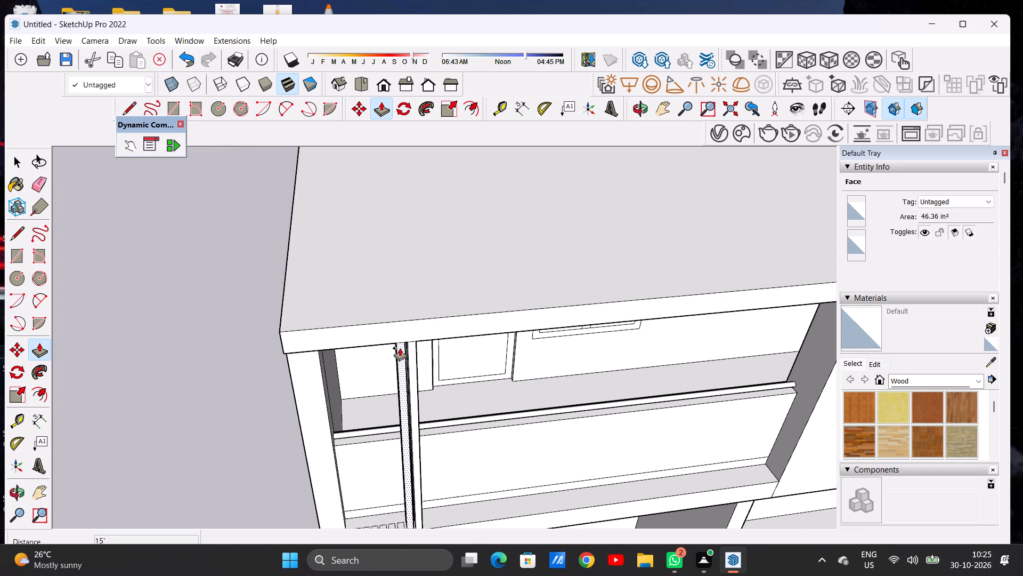
scroll(408, 425, down, 7)
scroll(410, 485, up, 20)
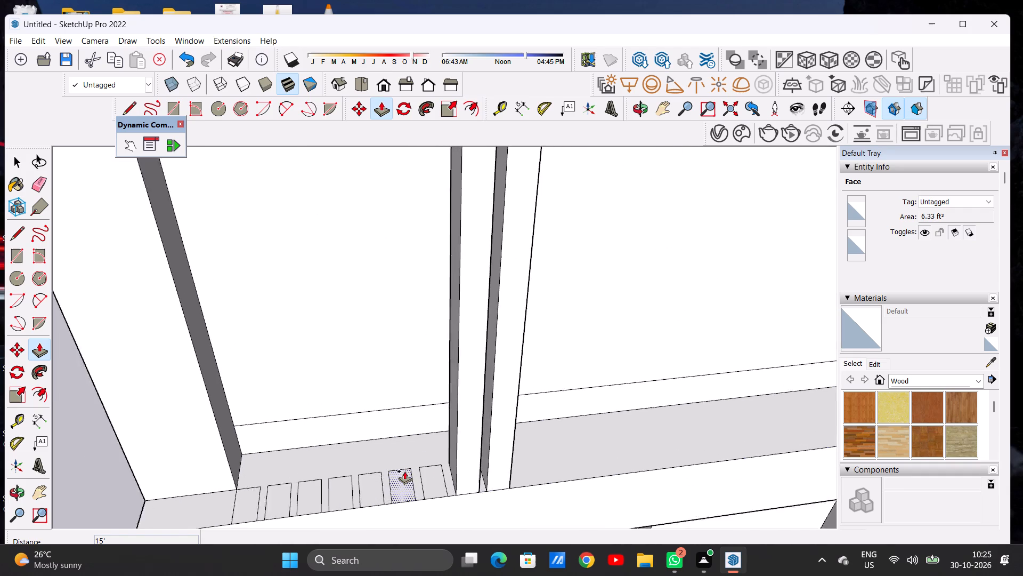
click(433, 475)
scroll(415, 427, down, 17)
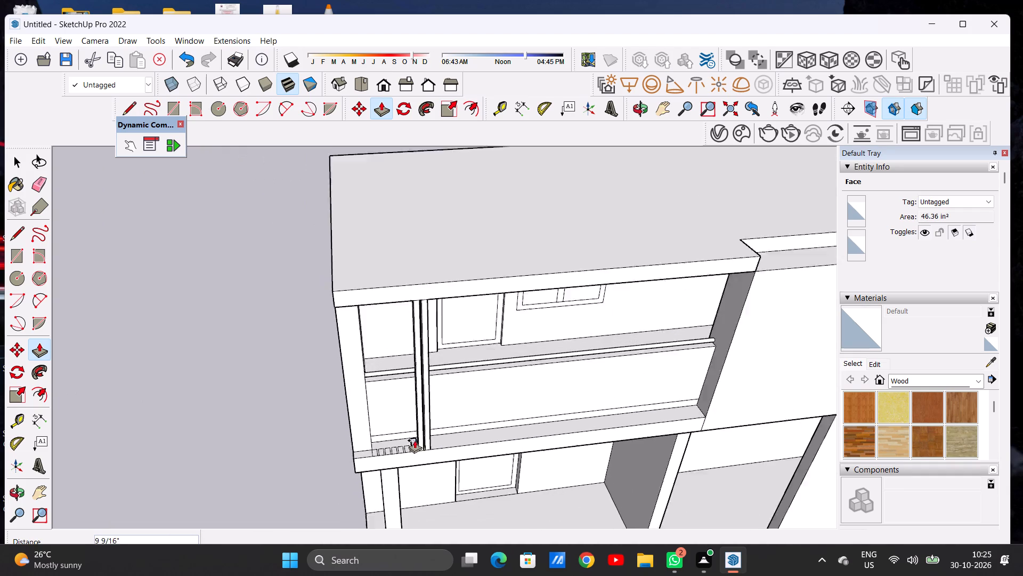
scroll(415, 440, down, 6)
scroll(418, 361, up, 4)
scroll(418, 361, down, 1)
scroll(419, 358, up, 11)
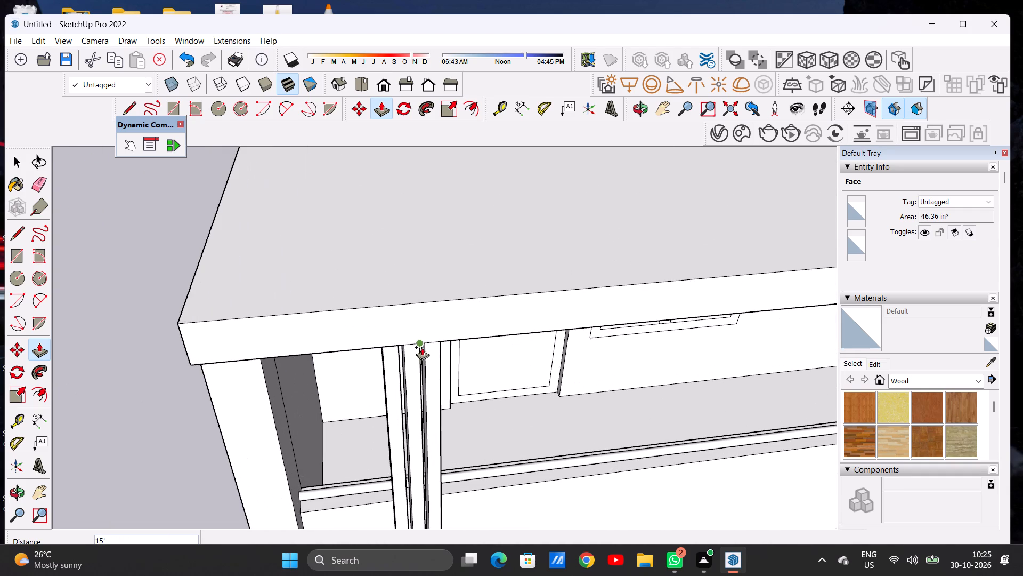
click(422, 347)
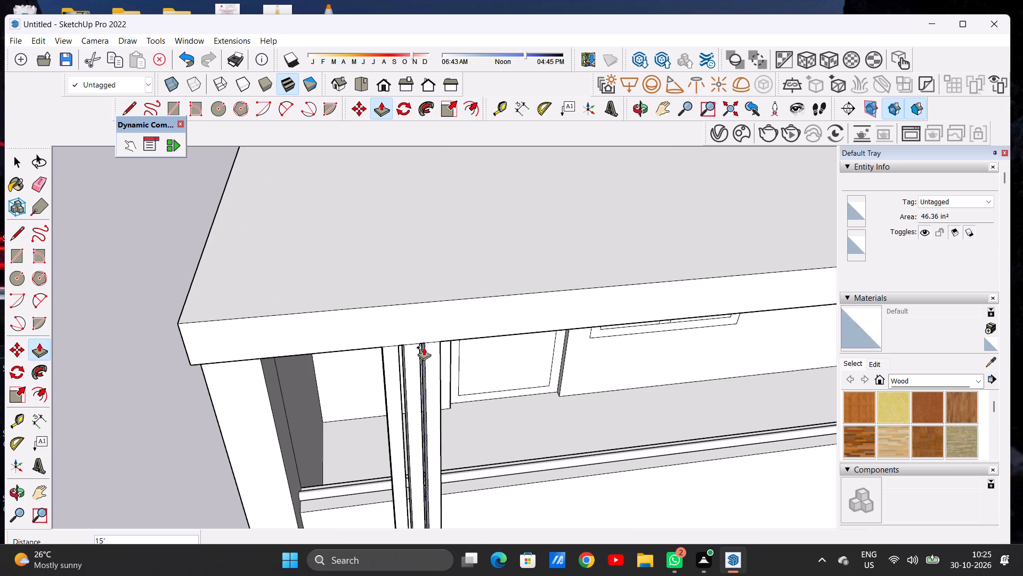
Push/Pull the fourth rectangle, adjacent to the three posts, up 15' to the roof slab's underside.
scroll(345, 324, down, 14)
scroll(358, 426, up, 7)
scroll(366, 451, down, 1)
scroll(366, 456, up, 3)
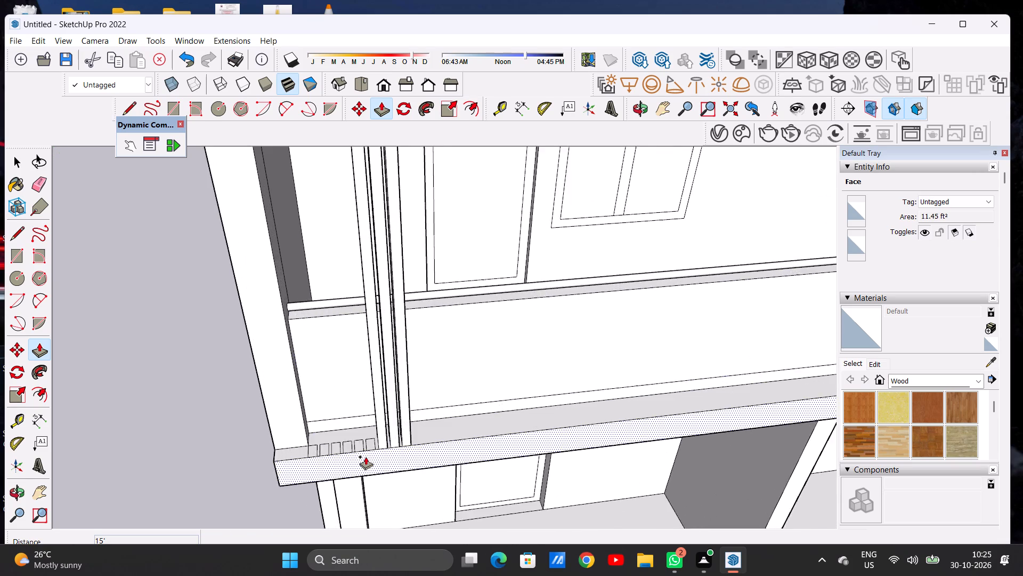
scroll(366, 457, up, 4)
scroll(366, 457, down, 1)
scroll(366, 457, up, 8)
scroll(370, 443, down, 1)
scroll(370, 443, up, 2)
click(372, 429)
scroll(357, 377, down, 3)
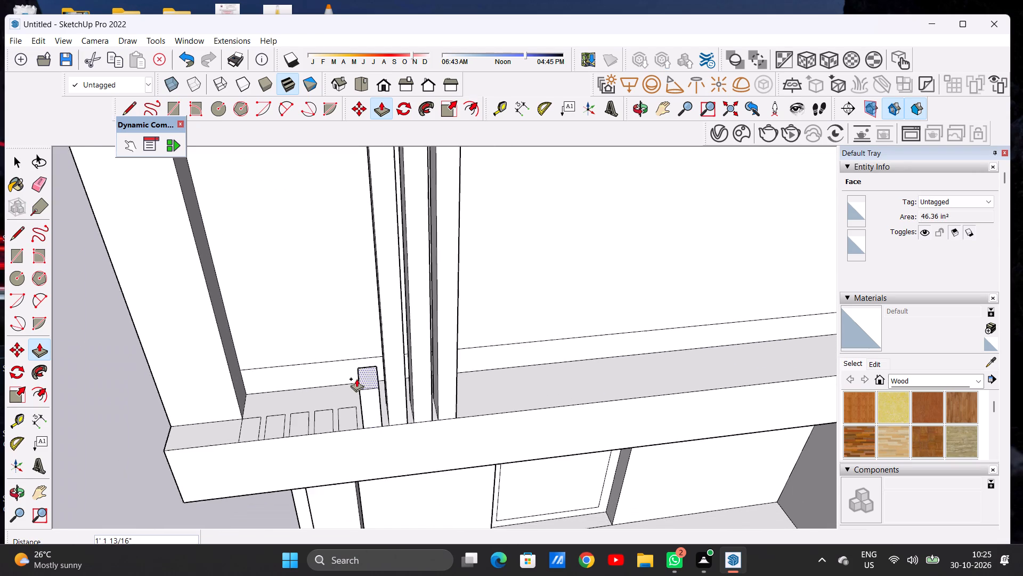
scroll(356, 379, down, 8)
scroll(356, 379, up, 1)
scroll(356, 379, down, 11)
scroll(360, 274, up, 13)
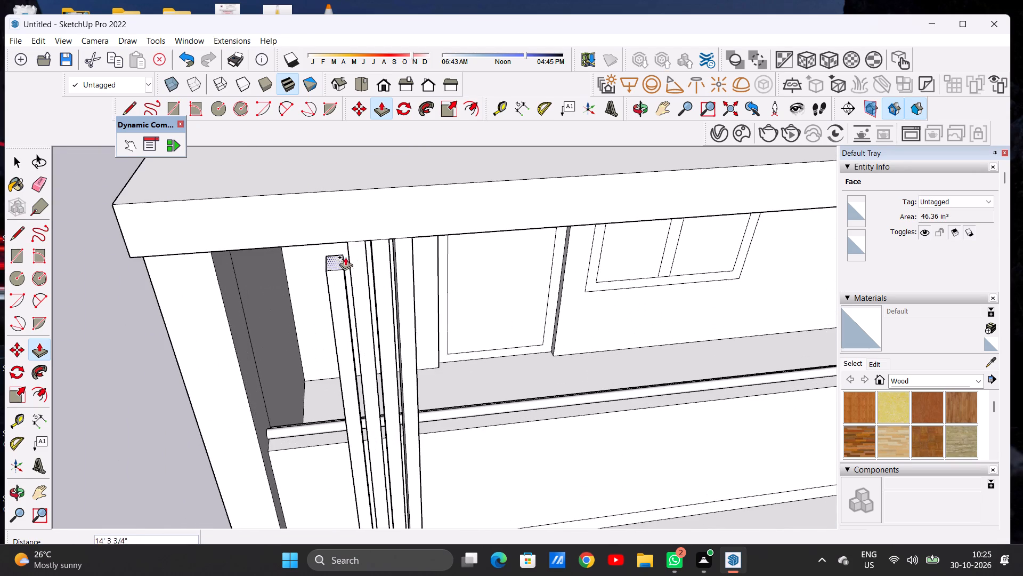
click(369, 242)
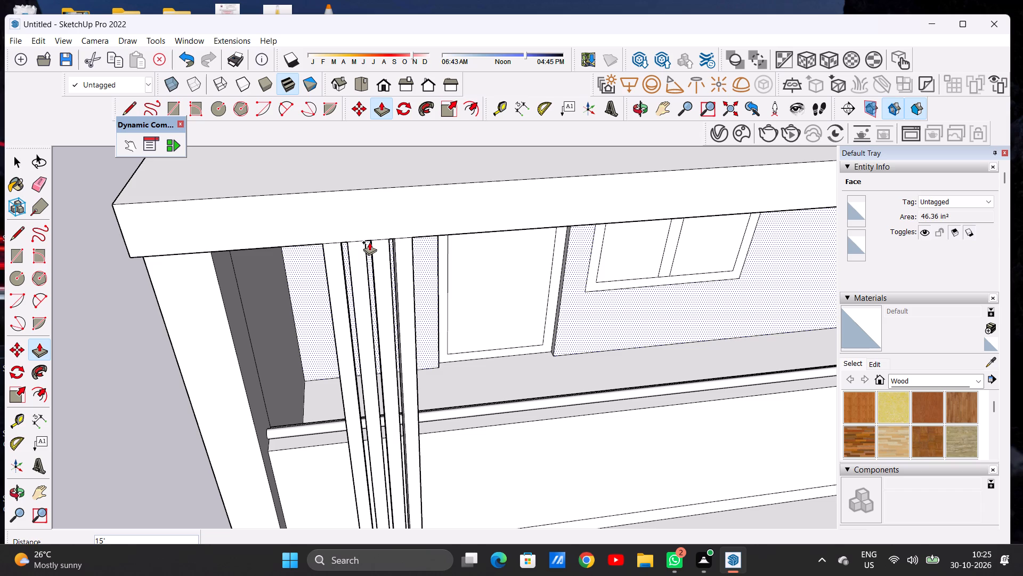
Push/Pull the fifth rectangle, adjacent to the four posts, up 15' to the roof slab's underside.
scroll(329, 268, down, 8)
scroll(317, 226, up, 2)
scroll(317, 226, down, 6)
scroll(335, 409, up, 2)
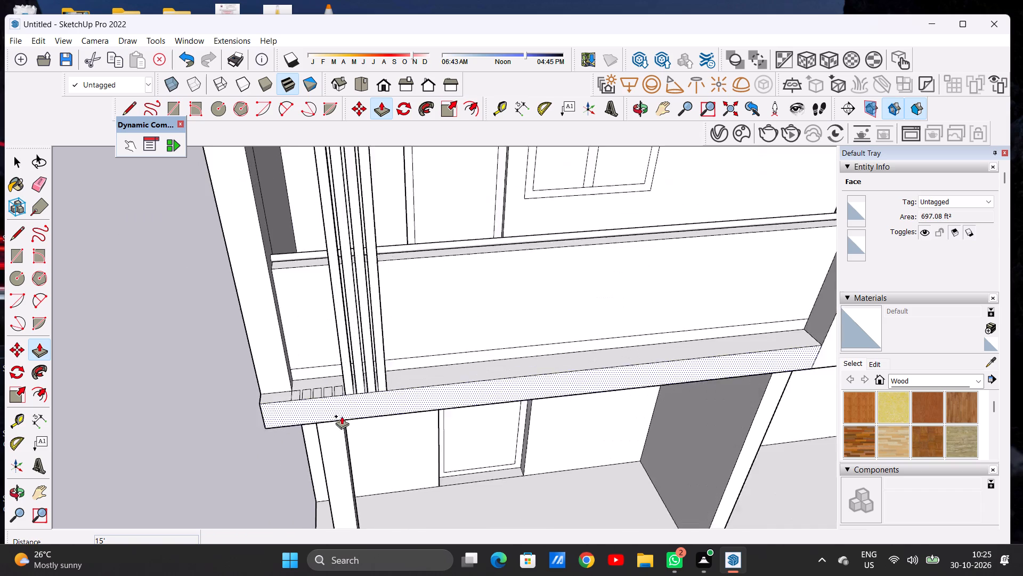
scroll(342, 416, up, 9)
scroll(346, 363, down, 1)
scroll(345, 367, up, 6)
click(335, 405)
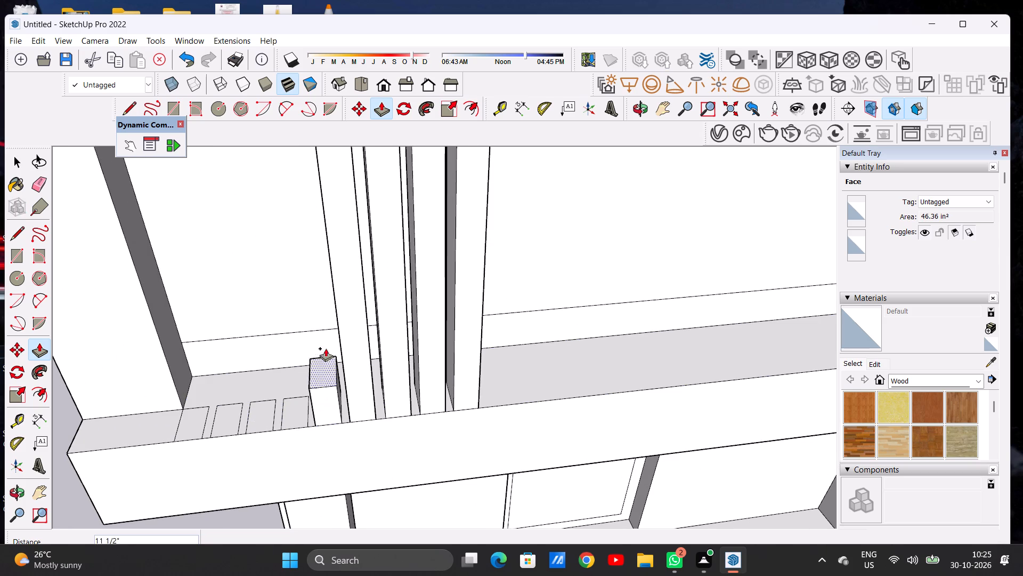
scroll(318, 334, down, 18)
scroll(332, 339, up, 1)
scroll(332, 339, down, 9)
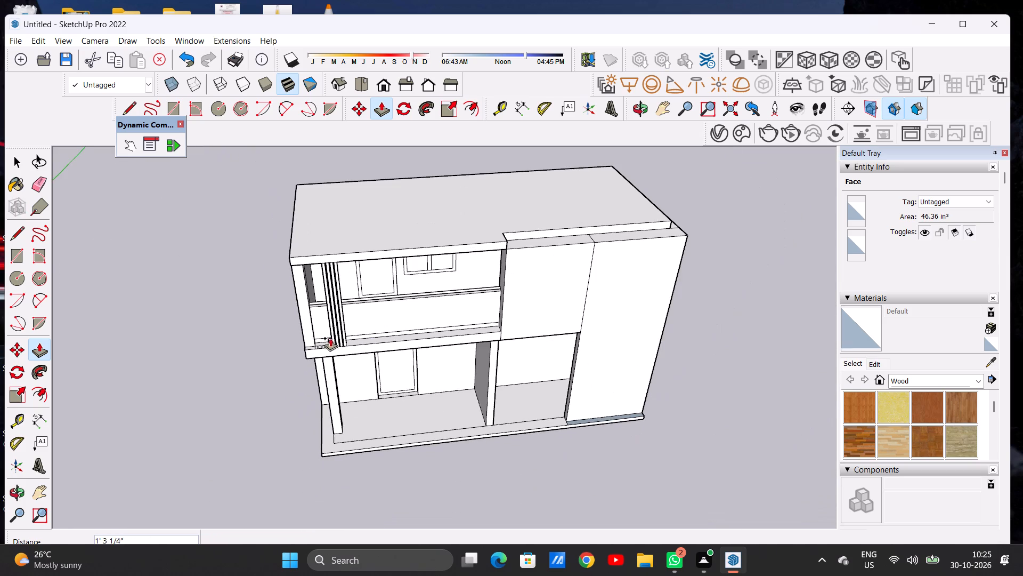
scroll(324, 261, up, 8)
scroll(319, 259, up, 19)
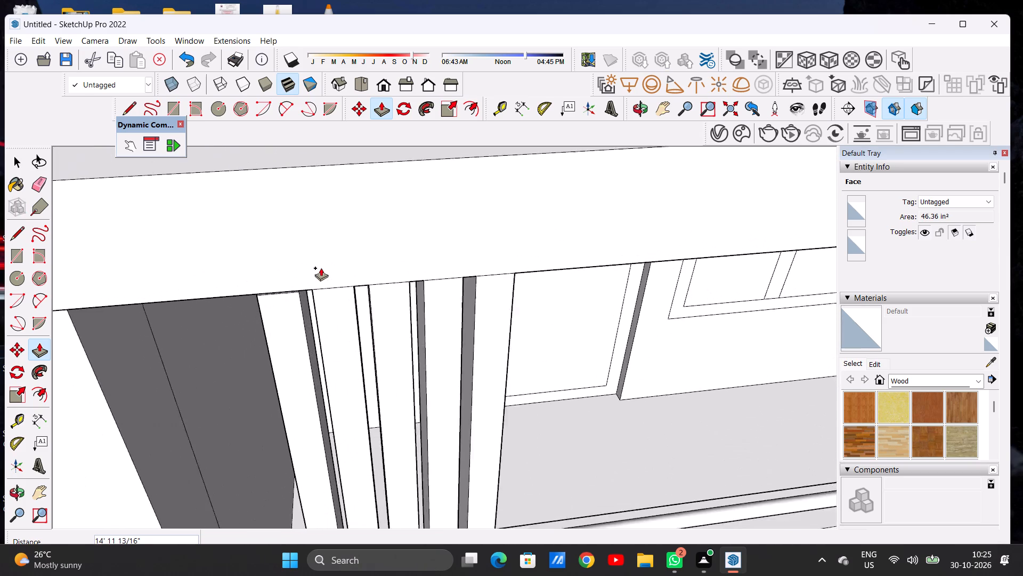
scroll(321, 268, up, 2)
click(361, 291)
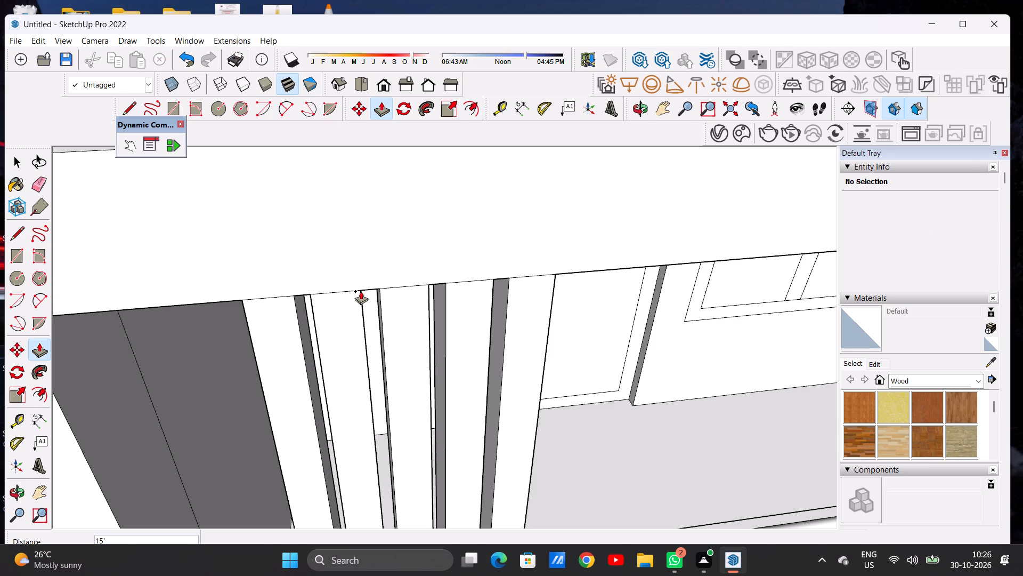
scroll(347, 283, down, 15)
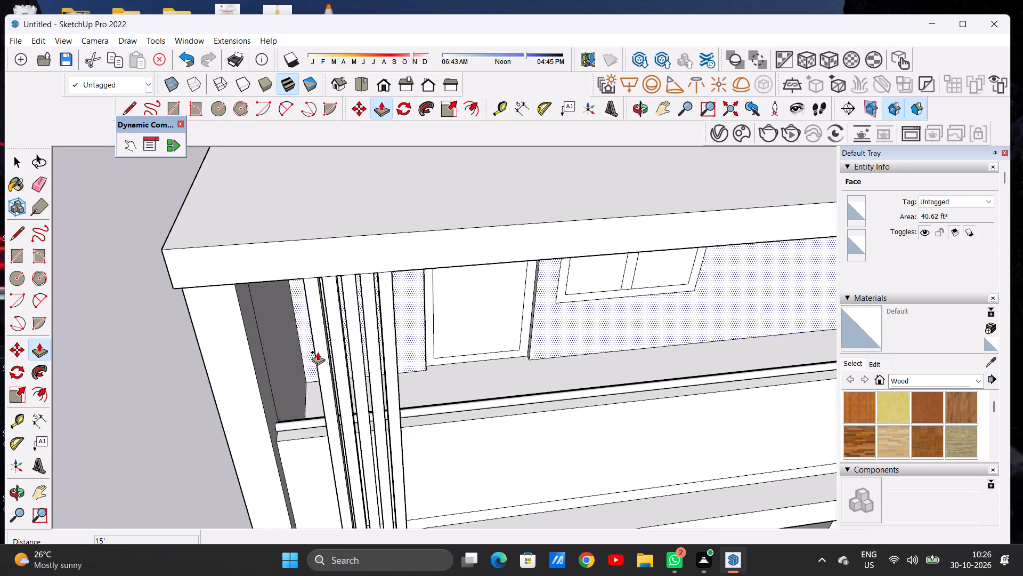
Push/Pull the sixth rectangle, adjacent to the five posts, up 15' to the roof slab's underside.
scroll(326, 284, down, 11)
scroll(324, 417, up, 20)
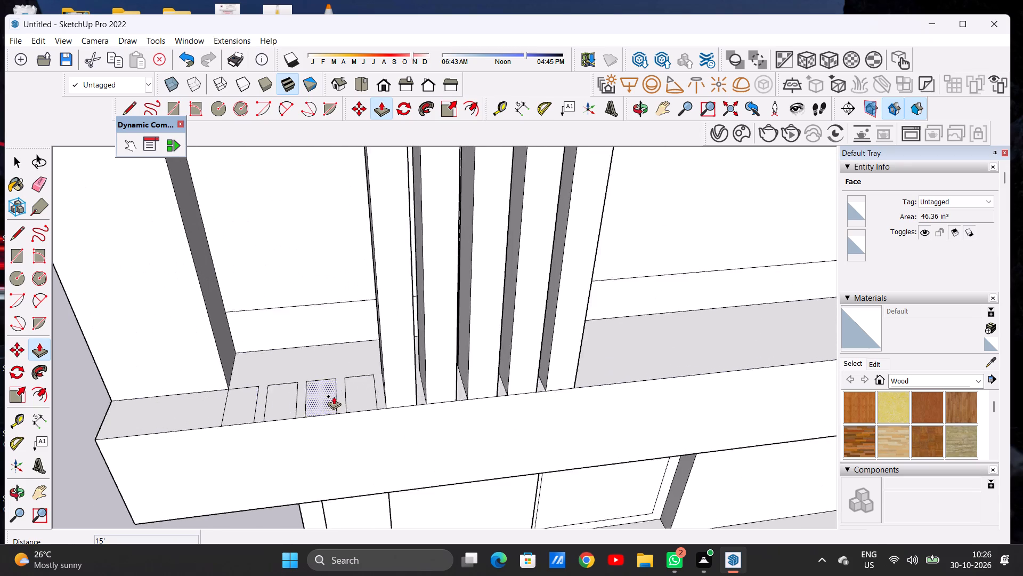
scroll(334, 396, up, 9)
click(368, 396)
scroll(359, 277, down, 9)
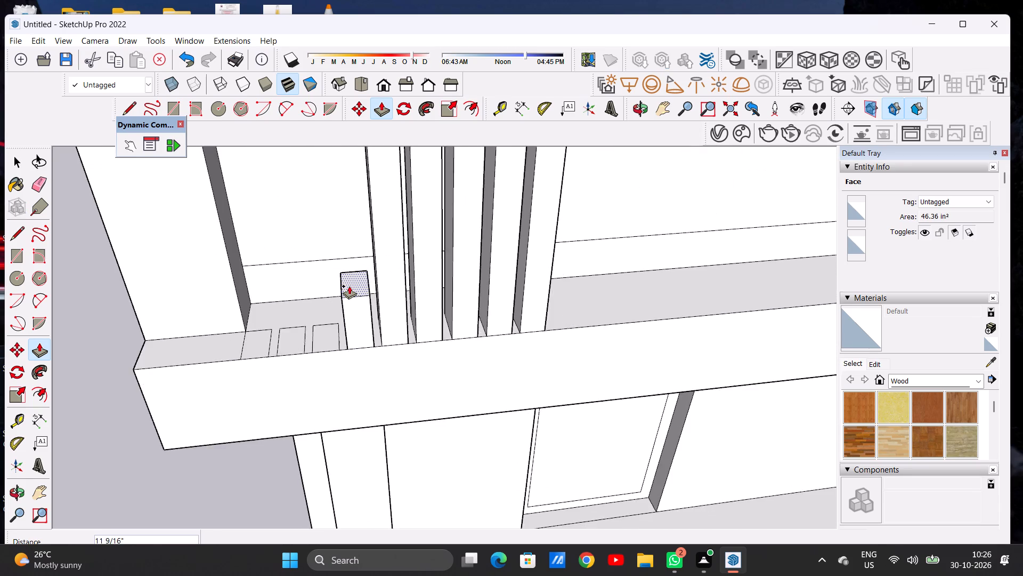
scroll(355, 304, down, 13)
scroll(362, 307, up, 1)
scroll(362, 309, down, 12)
scroll(361, 210, up, 8)
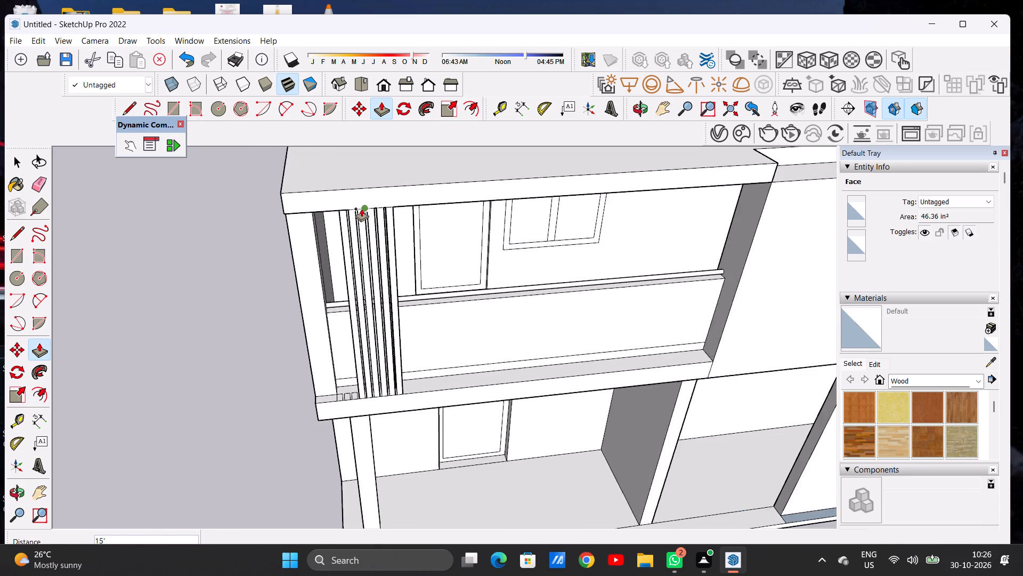
scroll(361, 209, up, 11)
scroll(361, 209, down, 2)
scroll(361, 209, up, 3)
click(376, 215)
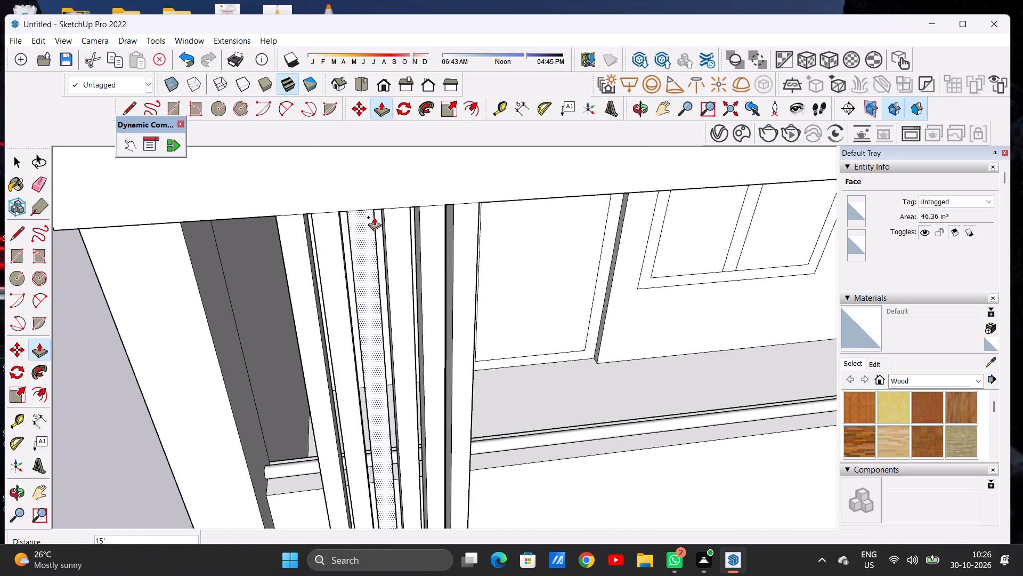
Push/Pull the seventh rectangle, adjacent to the six posts, up 15' to the roof slab's underside.
scroll(373, 217, down, 15)
scroll(364, 426, up, 9)
scroll(353, 375, down, 1)
scroll(353, 374, up, 5)
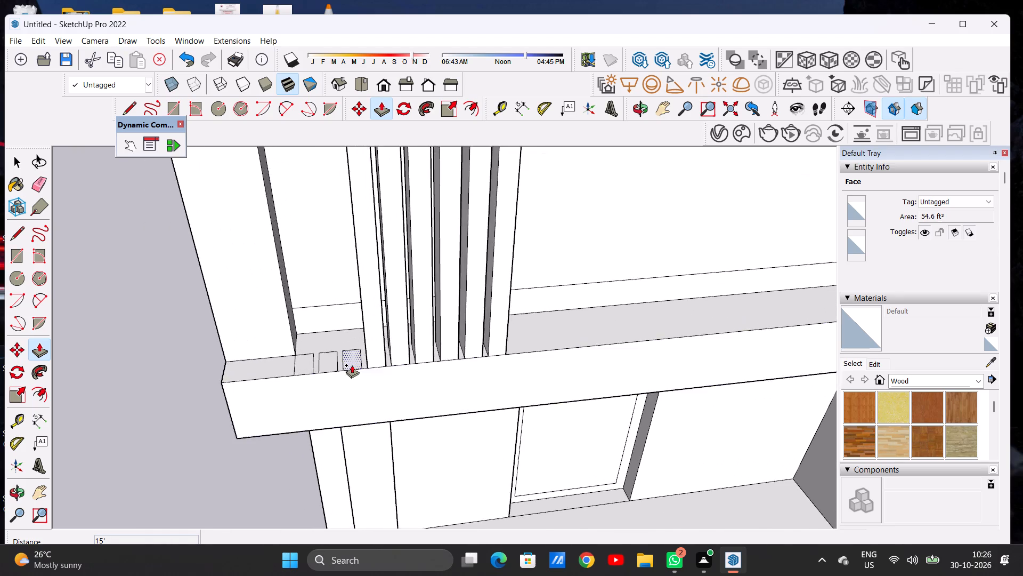
scroll(352, 365, up, 5)
click(352, 362)
scroll(350, 279, down, 6)
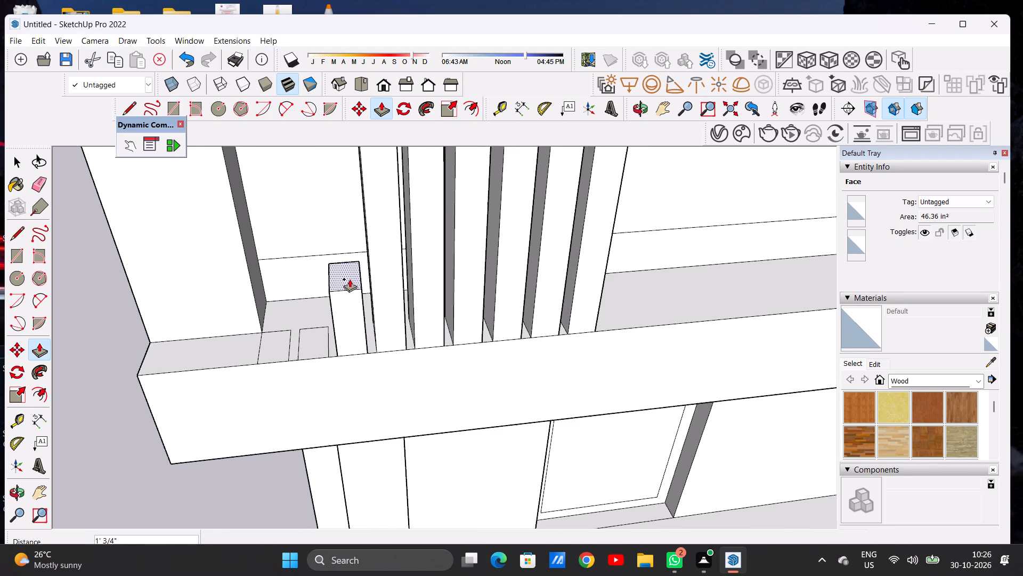
scroll(350, 279, down, 20)
scroll(350, 279, down, 3)
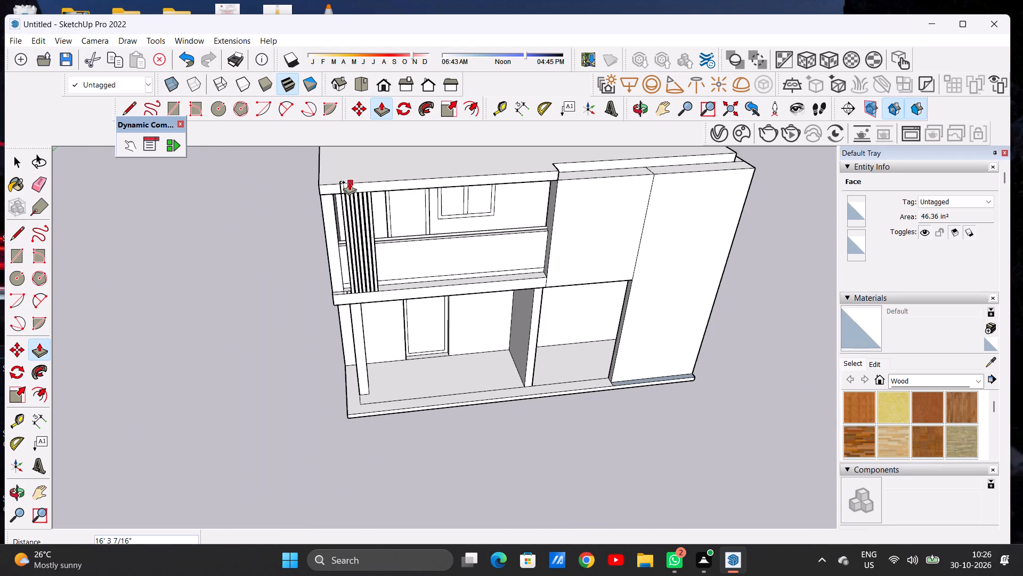
scroll(349, 180, up, 8)
scroll(339, 226, down, 1)
scroll(339, 226, up, 11)
scroll(343, 197, down, 1)
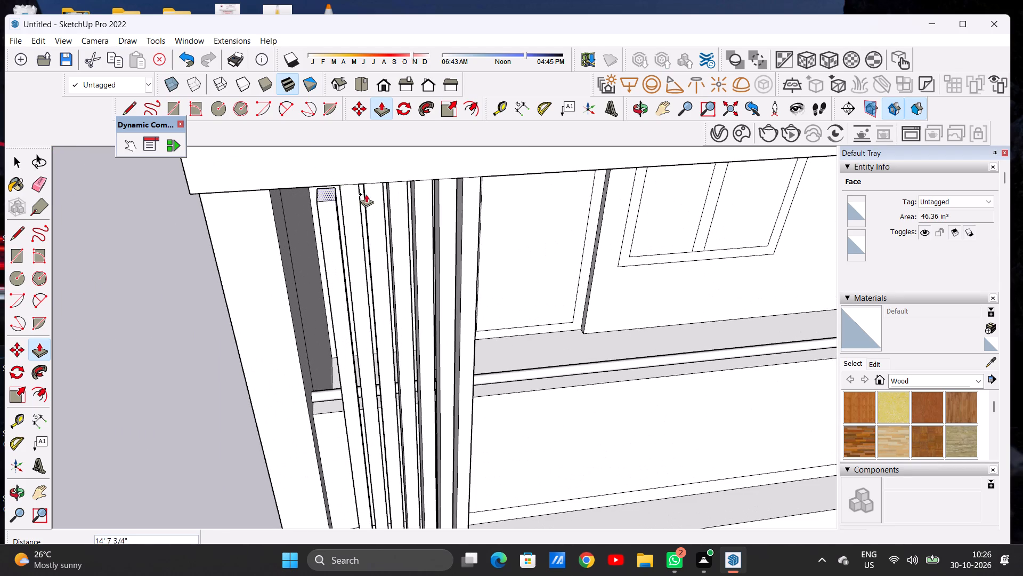
click(339, 182)
Push/Pull the eighth rectangle, adjacent to the seven posts, up 15' to the roof slab's underside.
scroll(359, 218, down, 11)
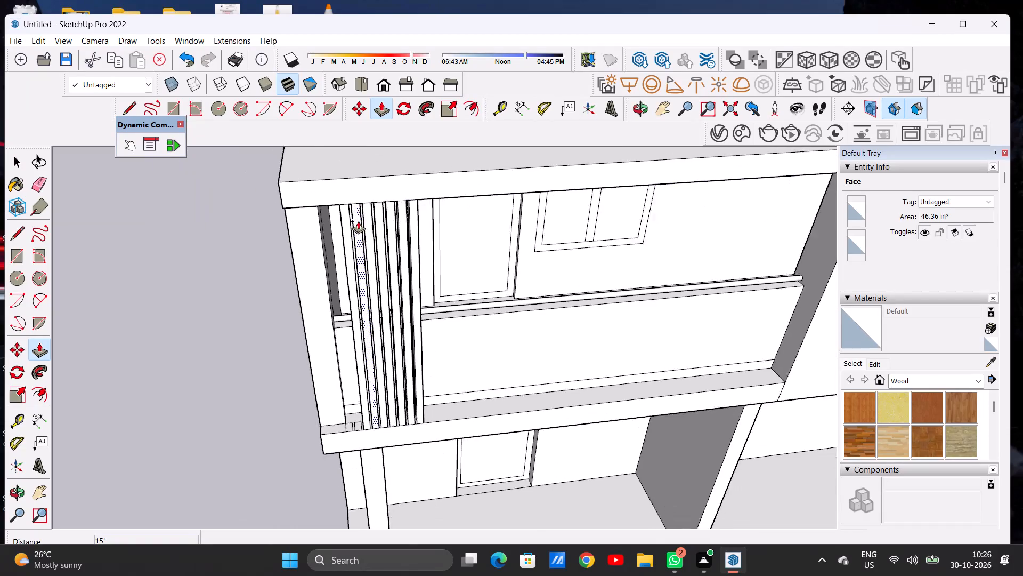
scroll(358, 221, down, 6)
middle_drag(345, 383, 329, 436)
scroll(353, 356, up, 10)
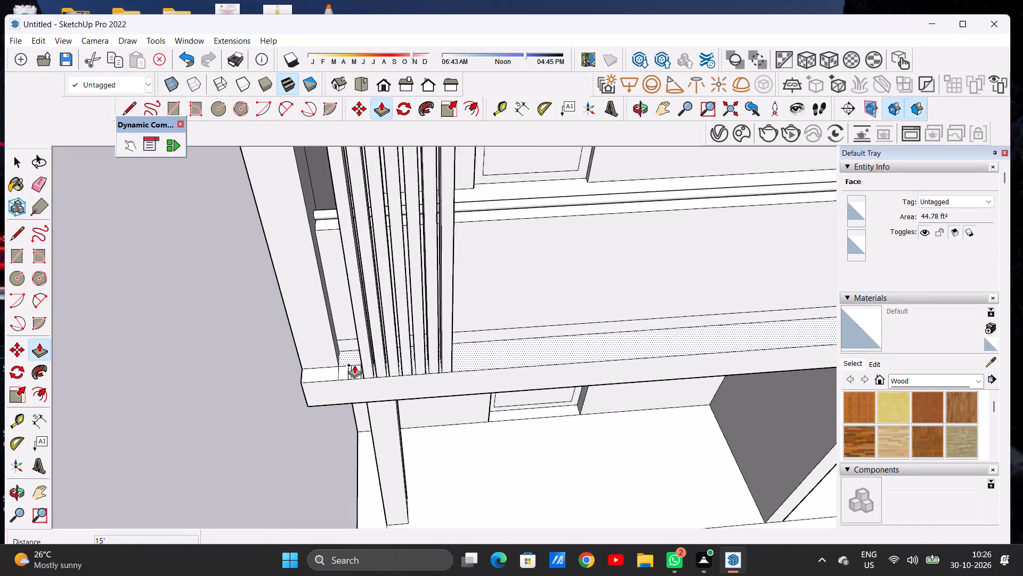
scroll(354, 365, up, 10)
click(358, 385)
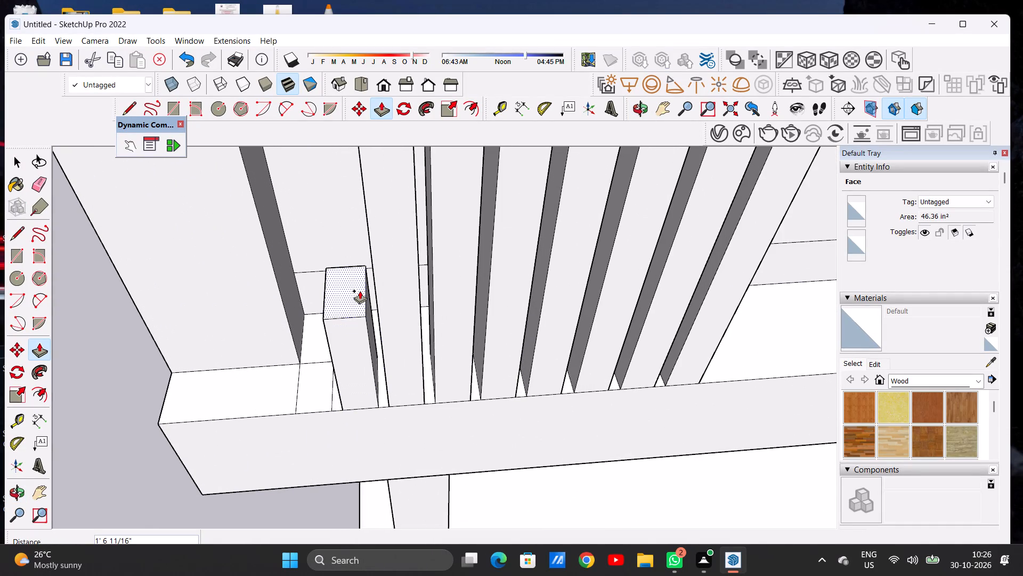
scroll(367, 329, down, 20)
scroll(367, 329, down, 10)
scroll(367, 267, up, 2)
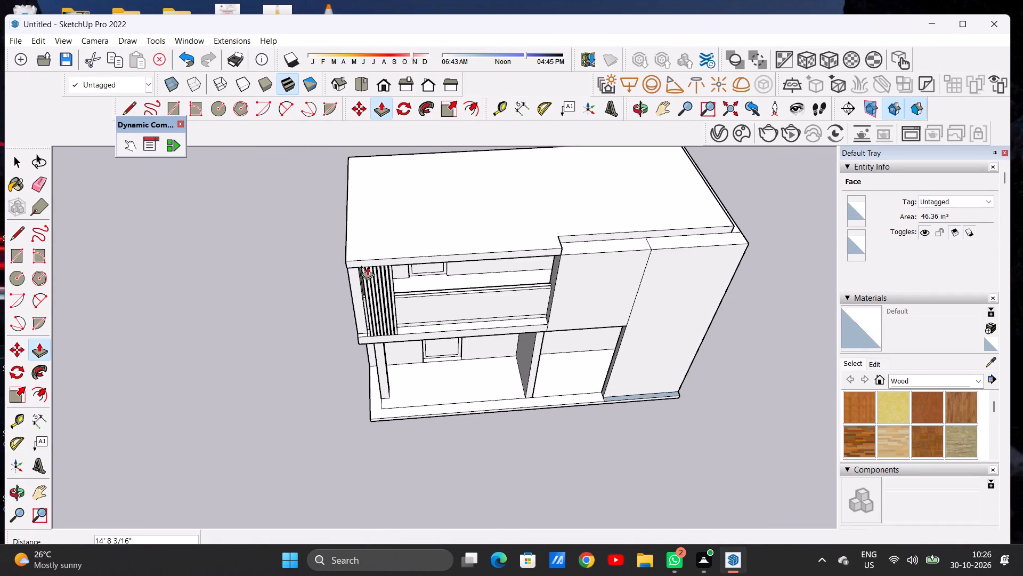
scroll(367, 267, up, 15)
scroll(369, 267, down, 2)
scroll(369, 267, up, 7)
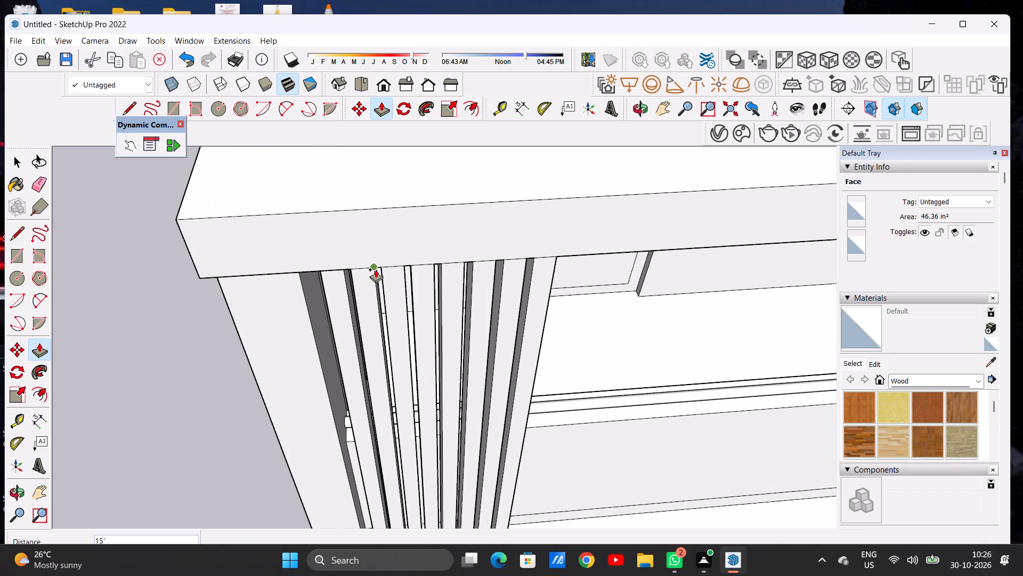
click(376, 269)
Push/Pull the last rectangle, between the eight posts and the corner wall, up 15' to the roof slab's underside.
scroll(390, 289, down, 16)
scroll(379, 391, up, 5)
scroll(378, 394, down, 1)
scroll(378, 394, up, 15)
click(385, 426)
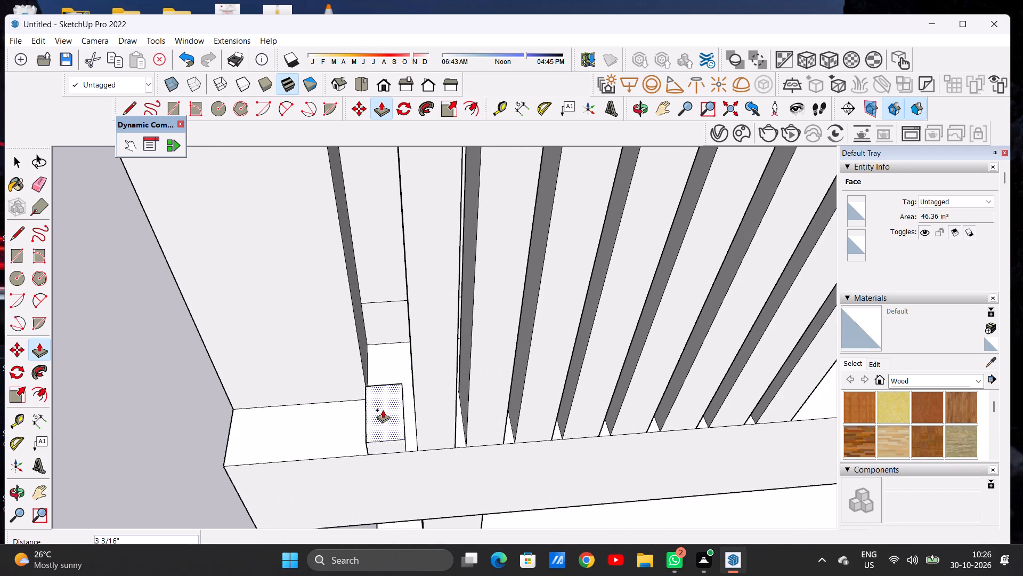
scroll(392, 307, down, 3)
scroll(393, 309, up, 1)
scroll(393, 309, down, 20)
scroll(393, 309, down, 4)
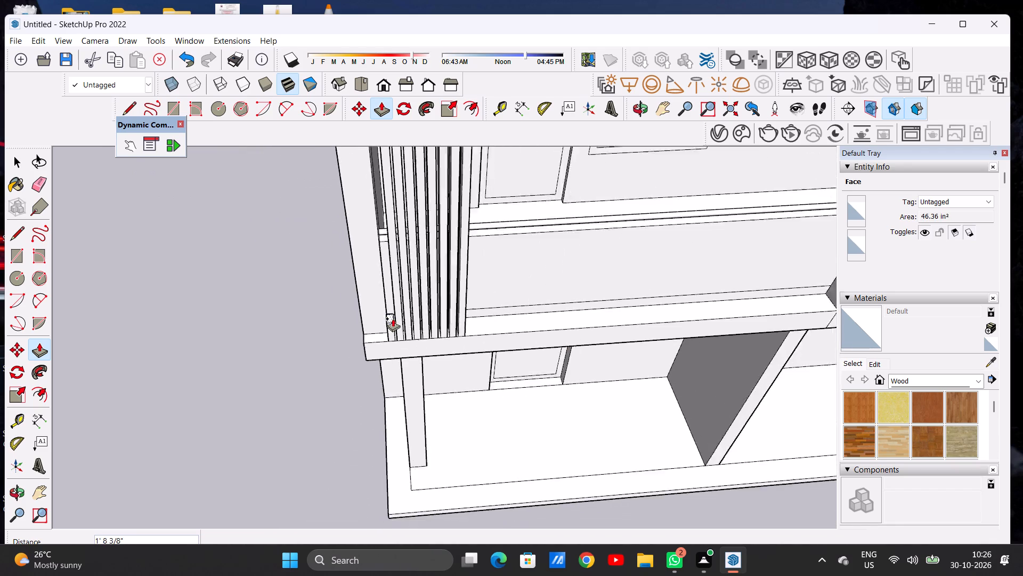
scroll(393, 318, down, 2)
scroll(397, 213, up, 8)
scroll(386, 228, up, 13)
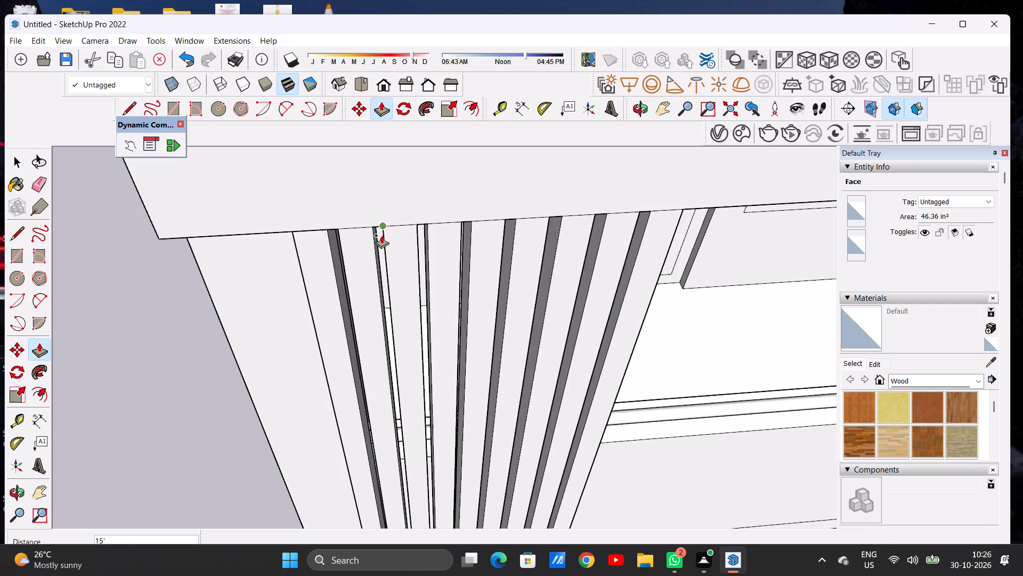
click(384, 226)
key(space)
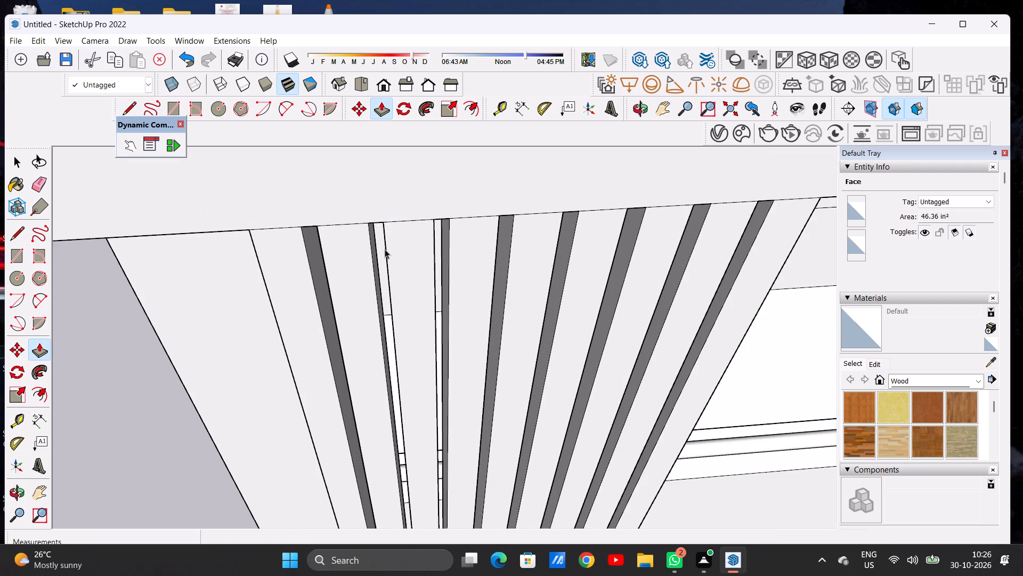
Examine the row of balcony posts and the building's exterior from the front, sides and above.
scroll(367, 291, down, 7)
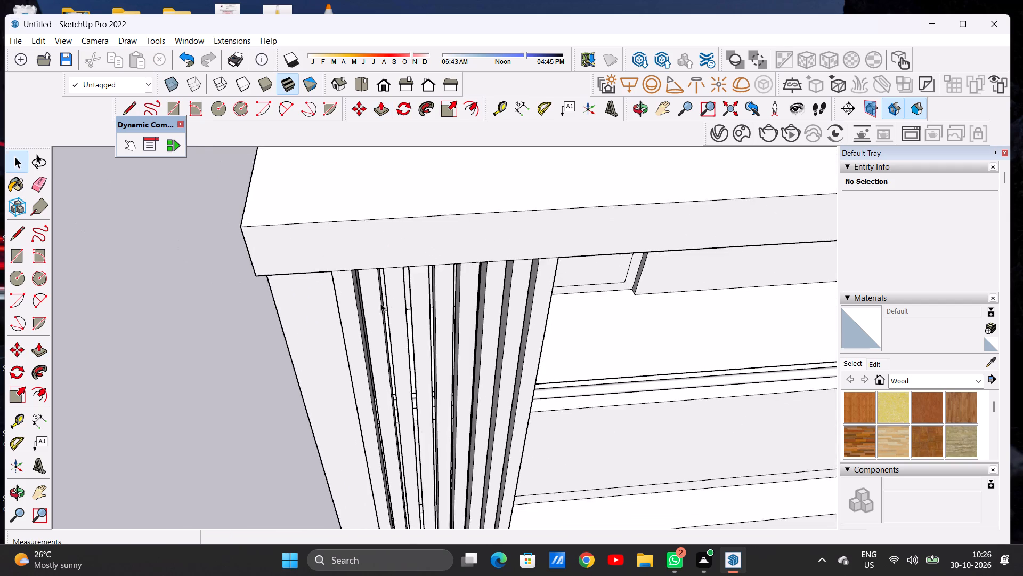
scroll(377, 307, down, 14)
middle_drag(387, 350, 378, 277)
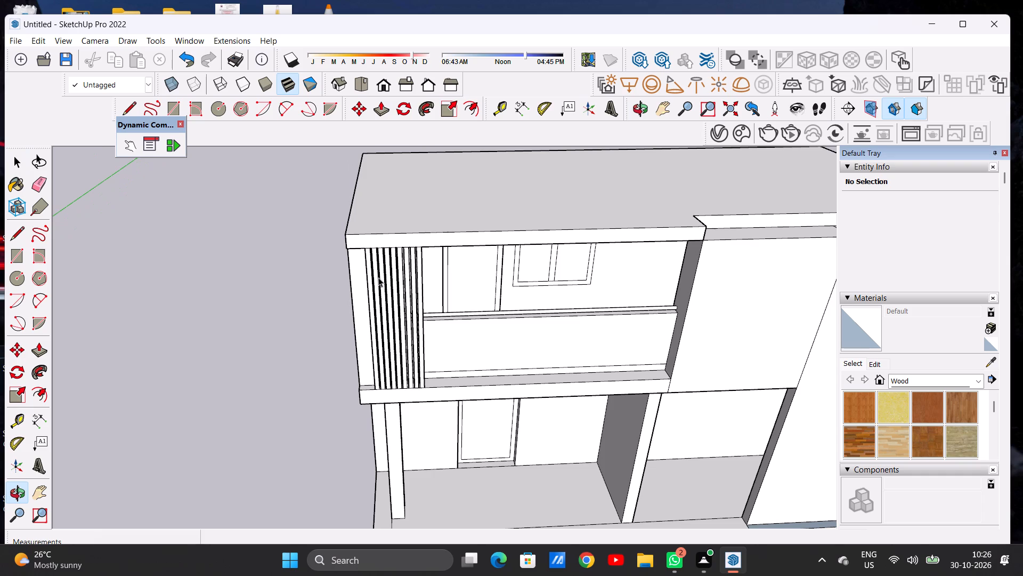
scroll(377, 277, down, 6)
middle_drag(368, 288, 330, 285)
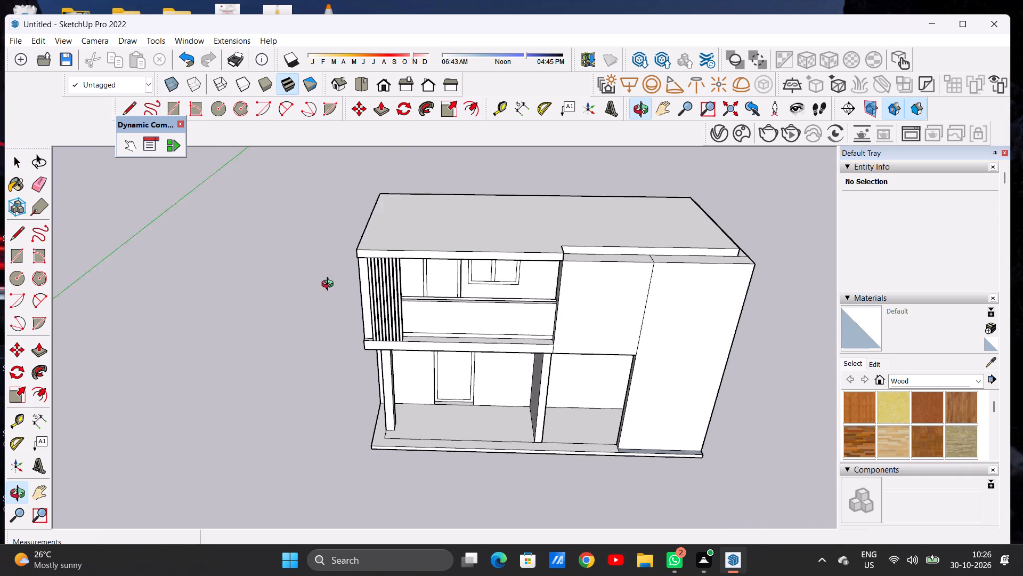
middle_drag(330, 285, 505, 290)
scroll(402, 269, down, 5)
scroll(395, 284, up, 3)
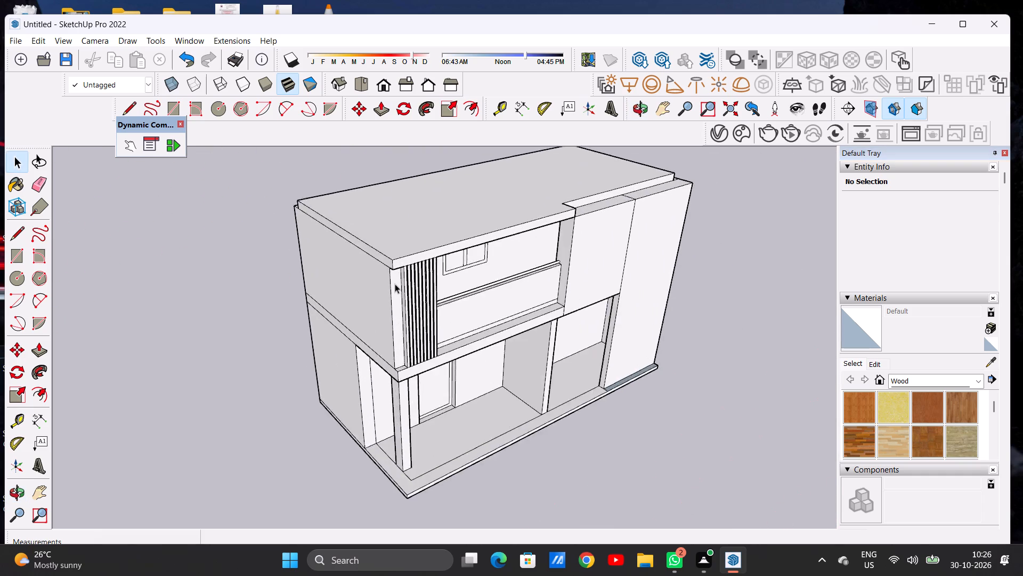
scroll(395, 284, up, 17)
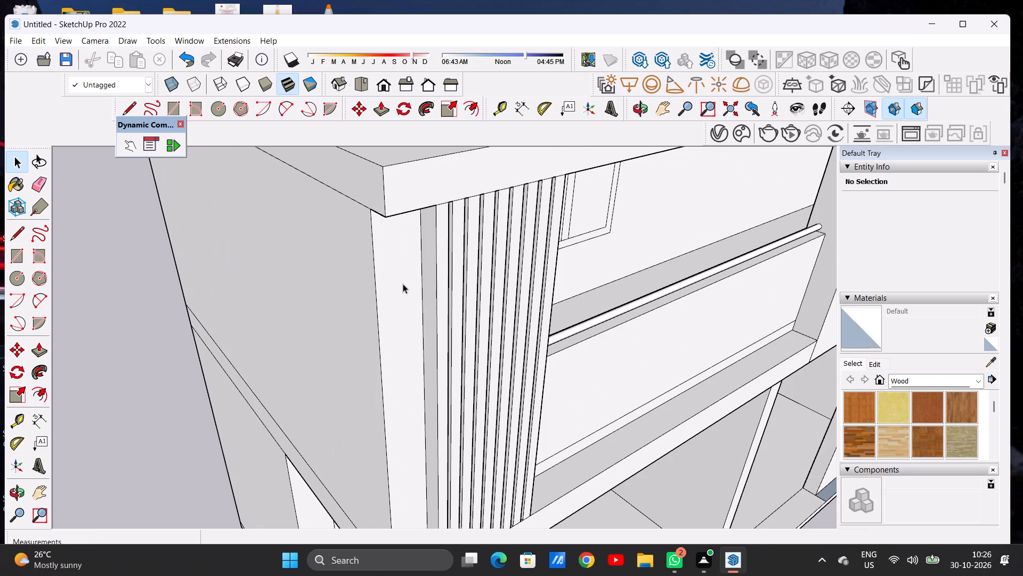
scroll(403, 284, down, 16)
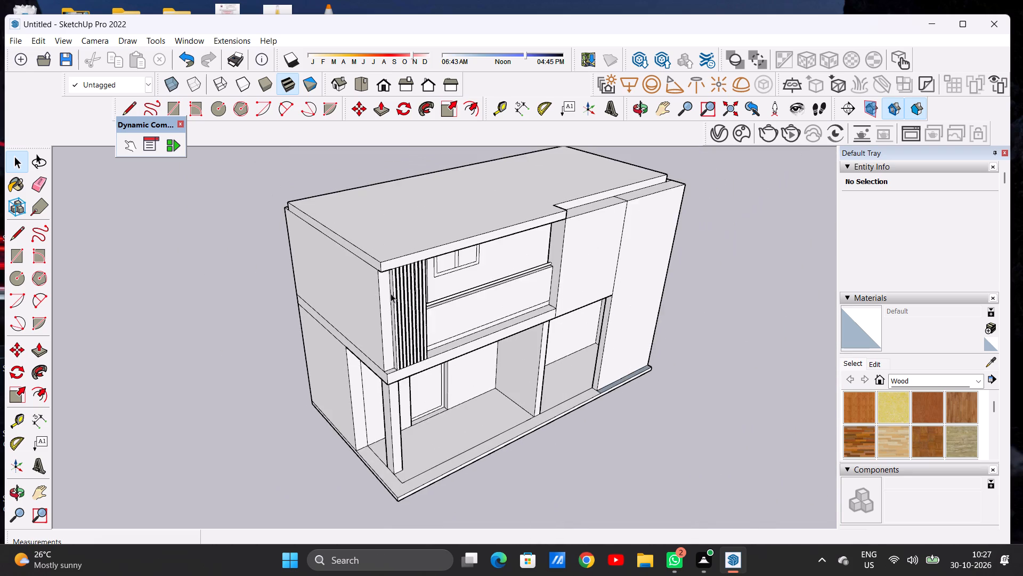
middle_drag(452, 293, 338, 245)
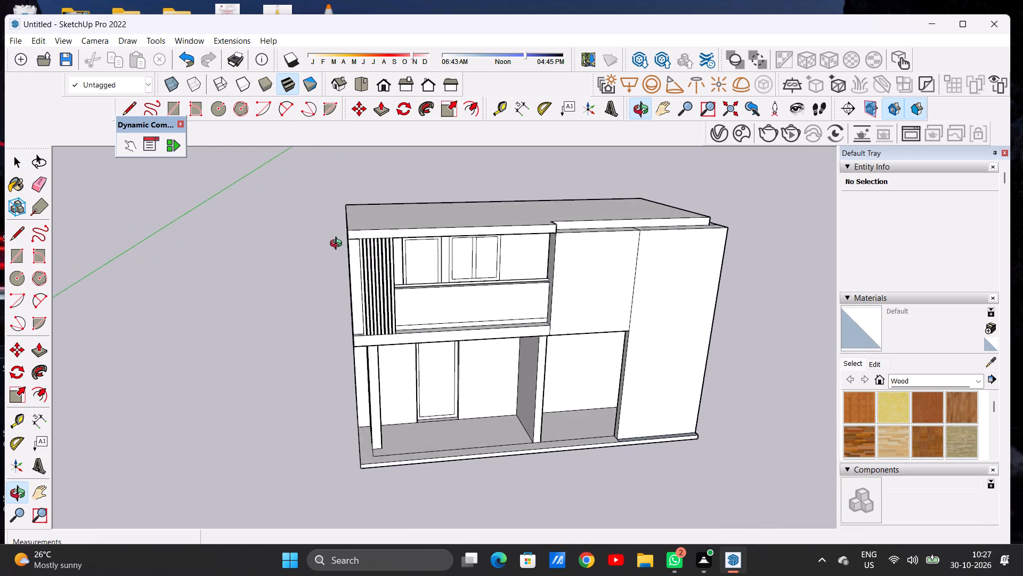
middle_drag(338, 245, 336, 243)
scroll(354, 288, down, 7)
middle_drag(535, 246, 324, 274)
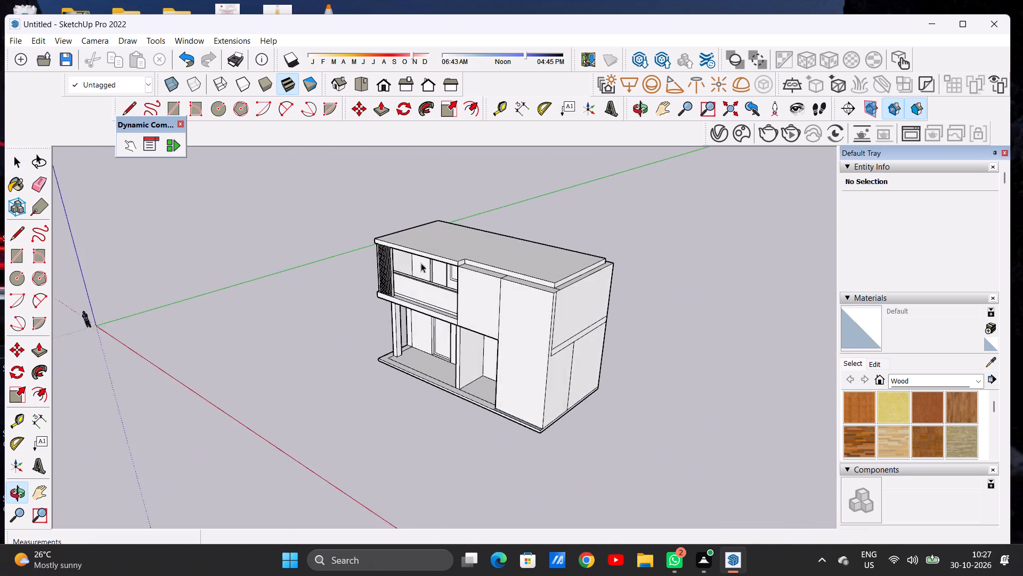
middle_drag(486, 251, 302, 286)
scroll(385, 268, down, 6)
middle_drag(489, 271, 388, 301)
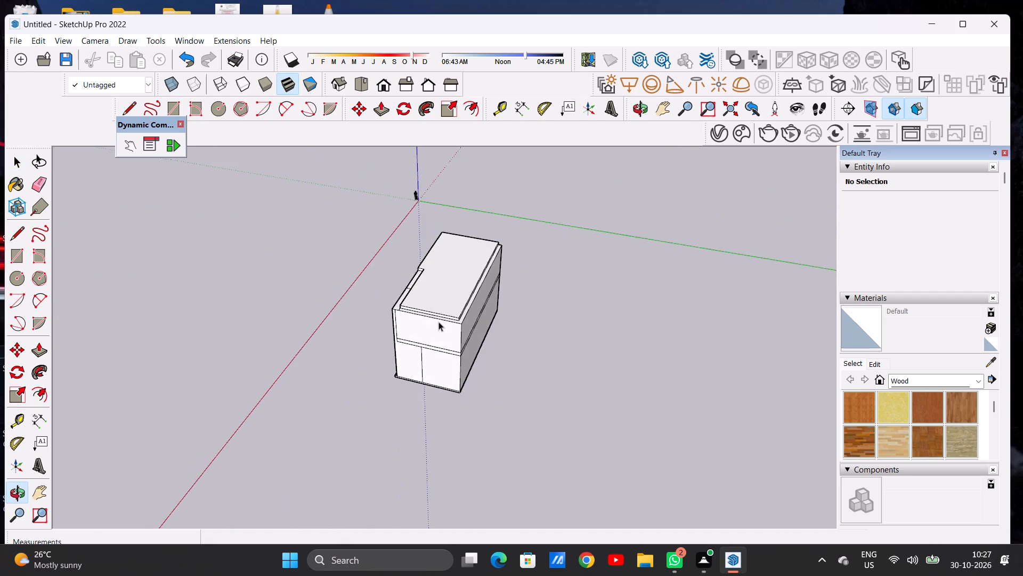
Push/Pull the roof slab's long rear edge face outward until it is flush with the rear wall.
scroll(439, 322, up, 15)
scroll(403, 314, down, 15)
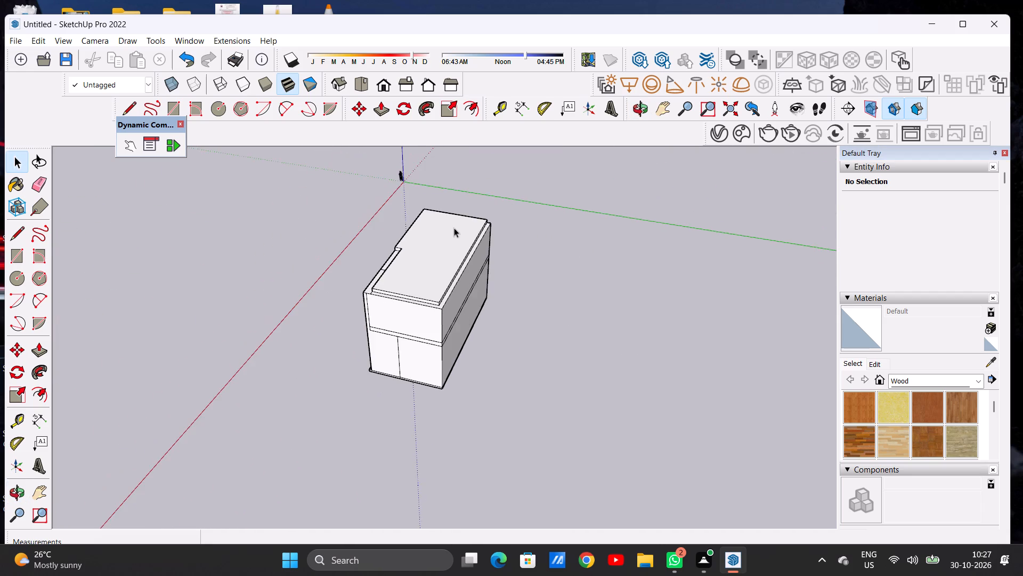
middle_drag(454, 228, 266, 300)
middle_drag(528, 252, 307, 242)
scroll(624, 308, up, 5)
scroll(557, 327, down, 1)
scroll(533, 331, up, 2)
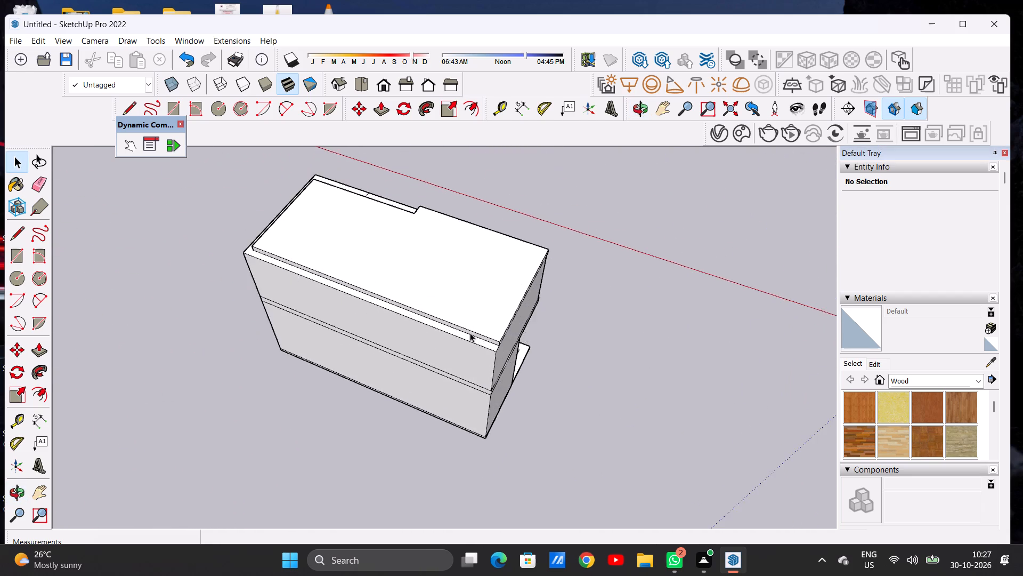
scroll(470, 333, up, 5)
middle_drag(557, 325, 590, 309)
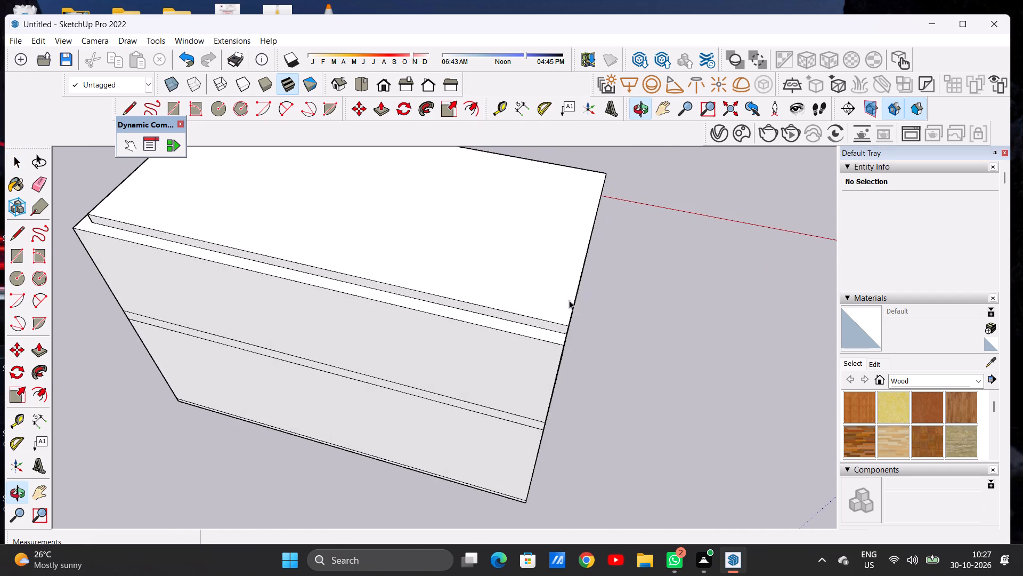
middle_drag(588, 294, 650, 283)
scroll(592, 289, down, 8)
scroll(570, 302, up, 1)
scroll(564, 305, down, 4)
middle_drag(452, 318, 623, 299)
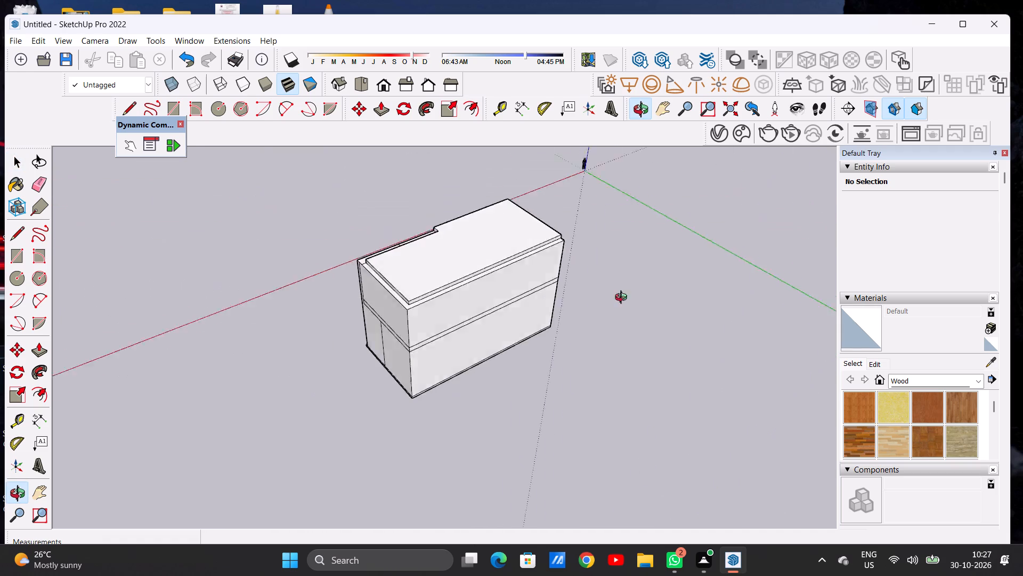
middle_drag(623, 299, 684, 295)
scroll(421, 311, up, 19)
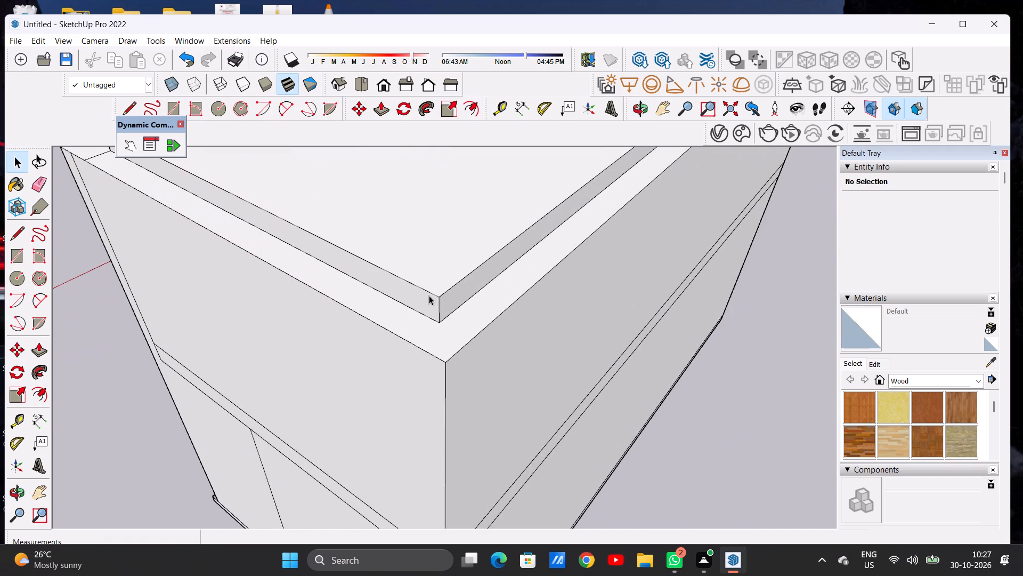
key(p)
scroll(444, 299, up, 6)
click(439, 305)
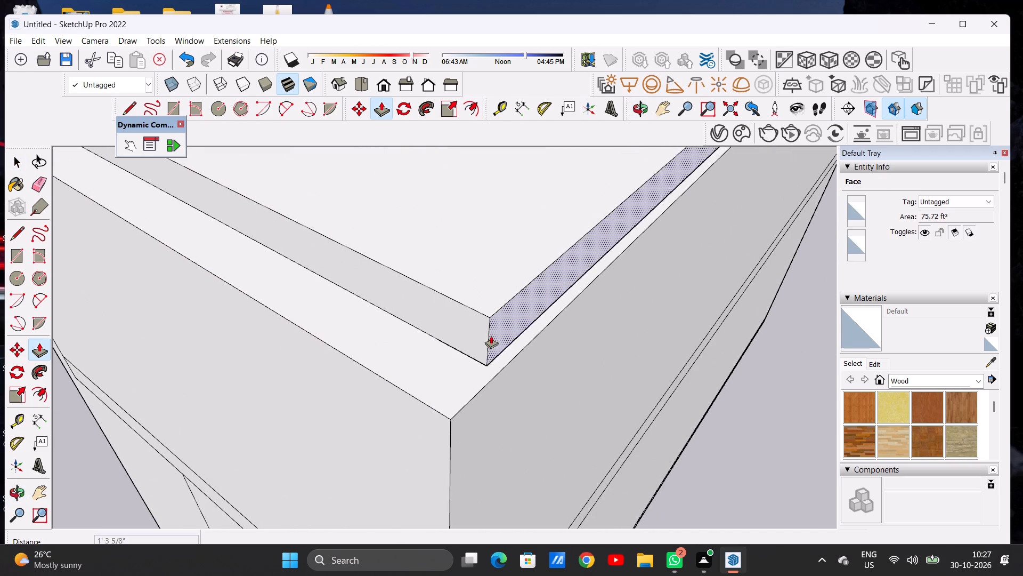
click(490, 379)
Push/Pull the roof slab's adjoining short side edge face outward until it is flush with the side wall.
click(486, 342)
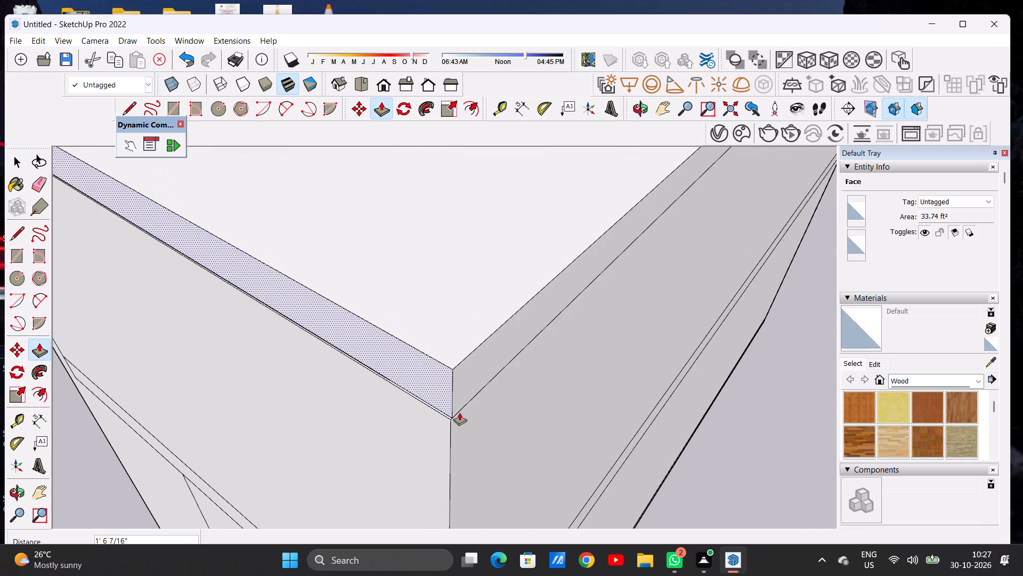
click(451, 424)
key(space)
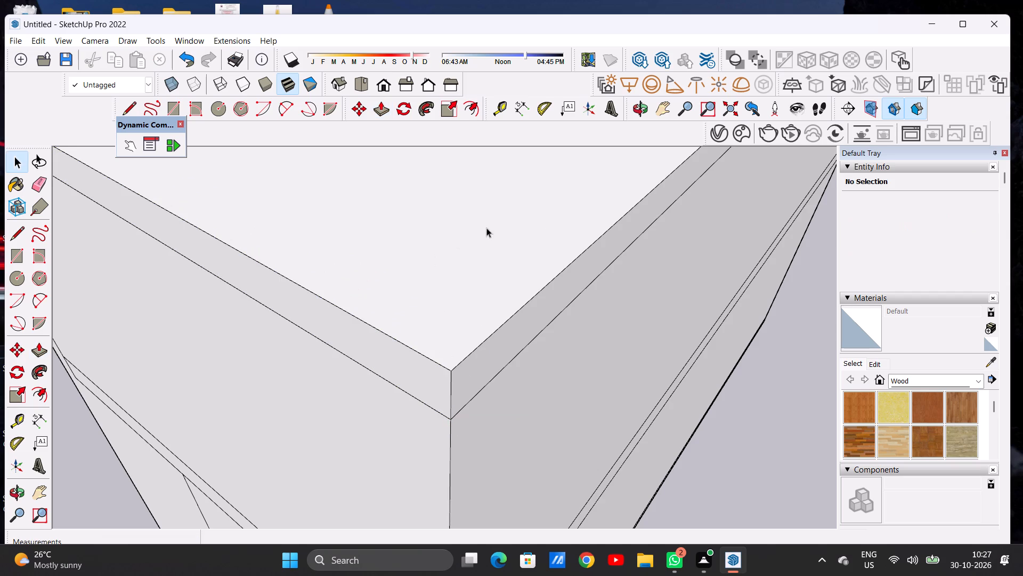
Show the whole building in the standard front view to check the facade.
click(382, 85)
scroll(413, 261, down, 14)
scroll(432, 351, up, 1)
scroll(432, 351, down, 3)
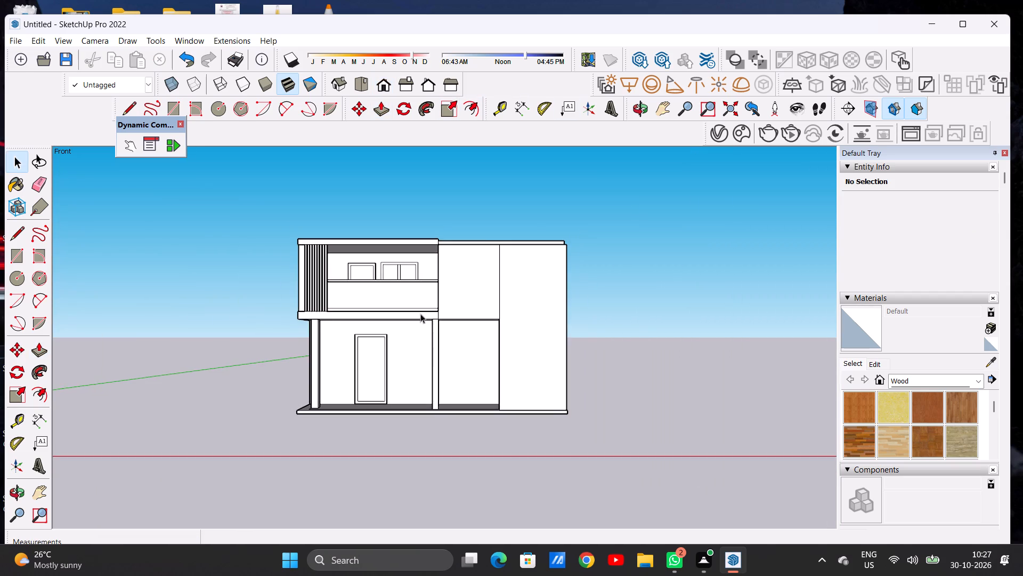
Examine the front facade and the row of balcony posts, close up and from above.
middle_drag(420, 314, 423, 359)
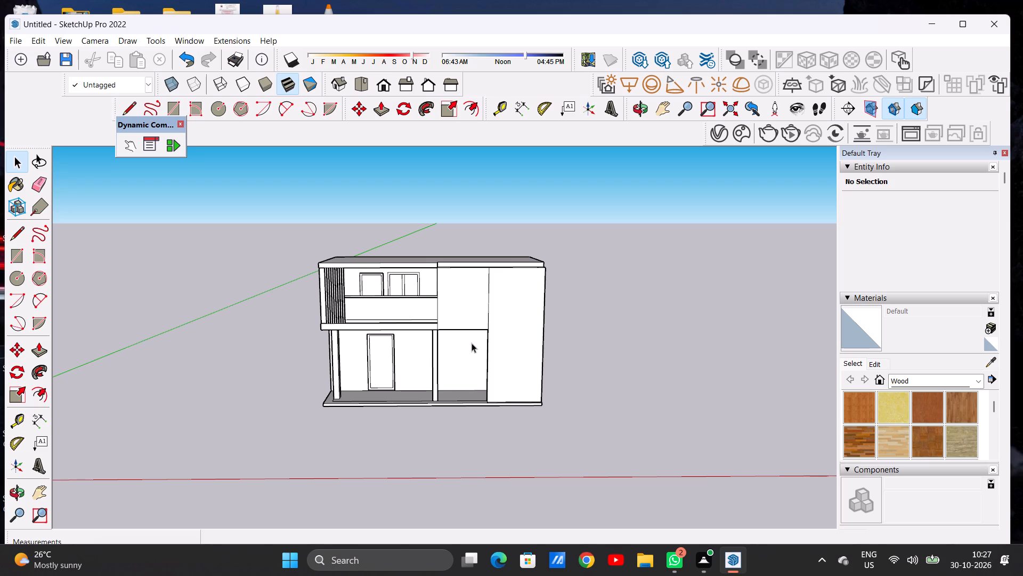
scroll(469, 342, down, 7)
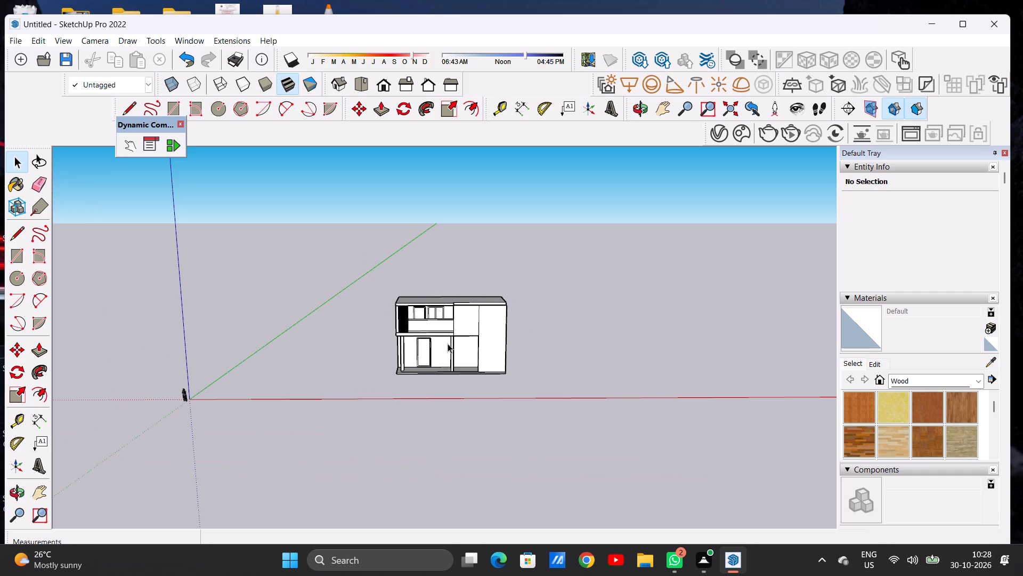
scroll(448, 343, down, 4)
scroll(440, 327, up, 11)
scroll(413, 319, down, 1)
scroll(413, 319, up, 6)
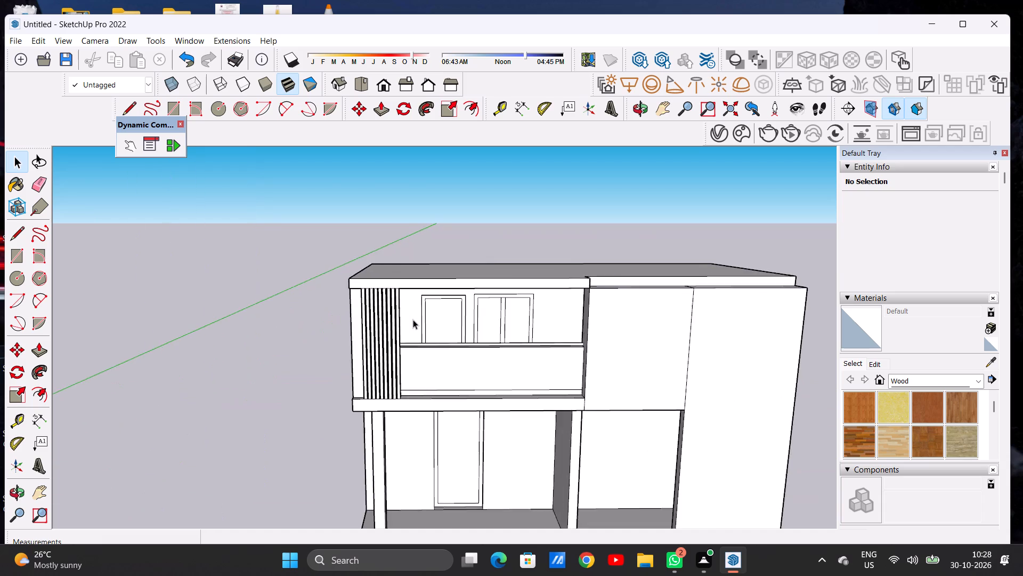
scroll(413, 319, up, 8)
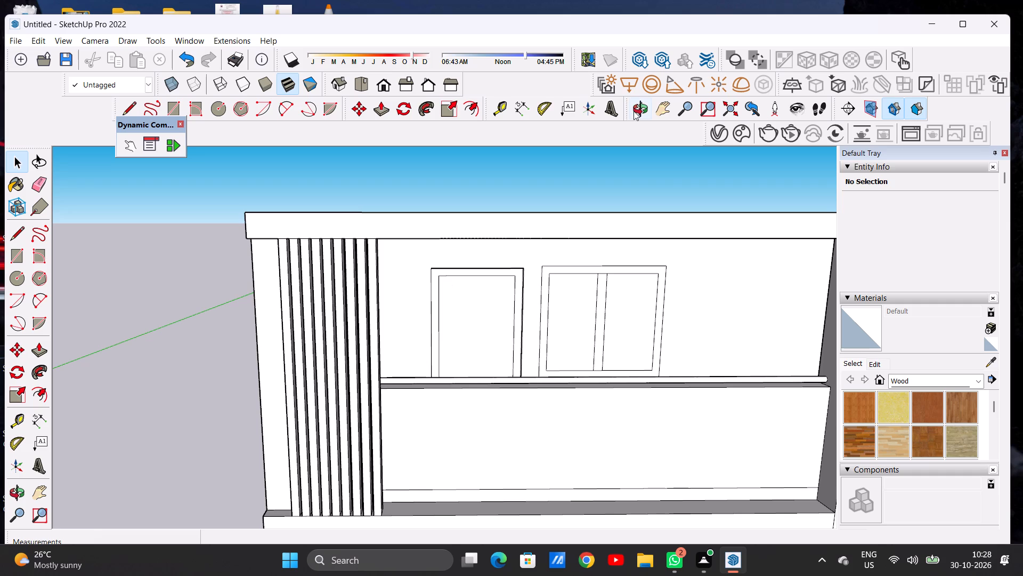
scroll(603, 162, down, 4)
scroll(364, 216, down, 6)
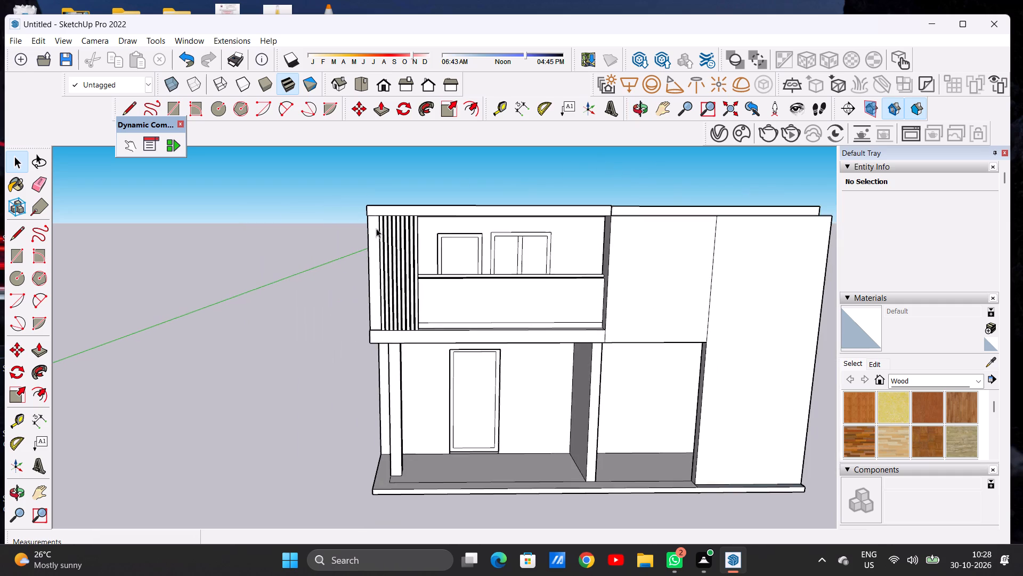
middle_drag(458, 233, 434, 347)
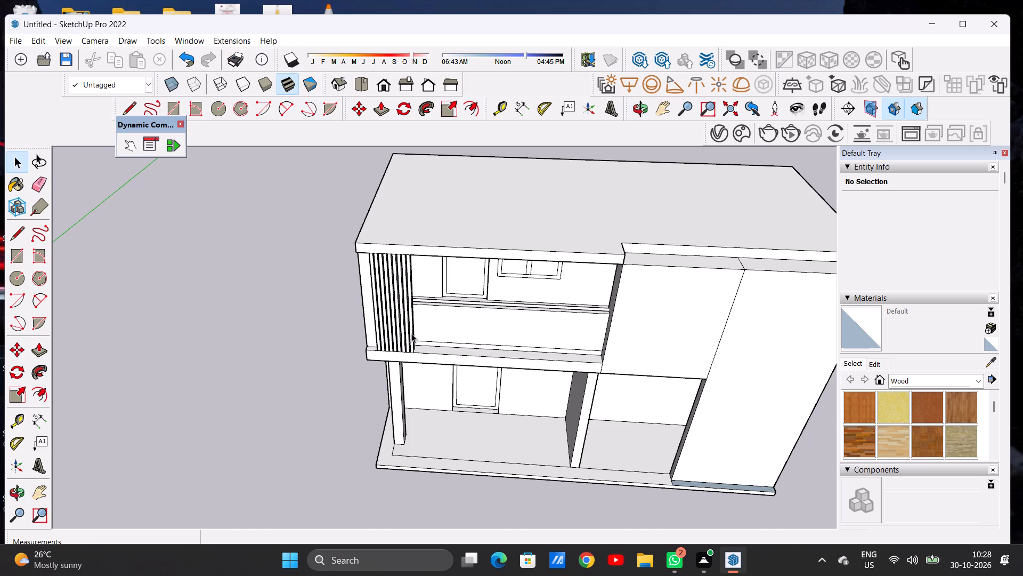
scroll(411, 333, up, 10)
scroll(410, 316, down, 2)
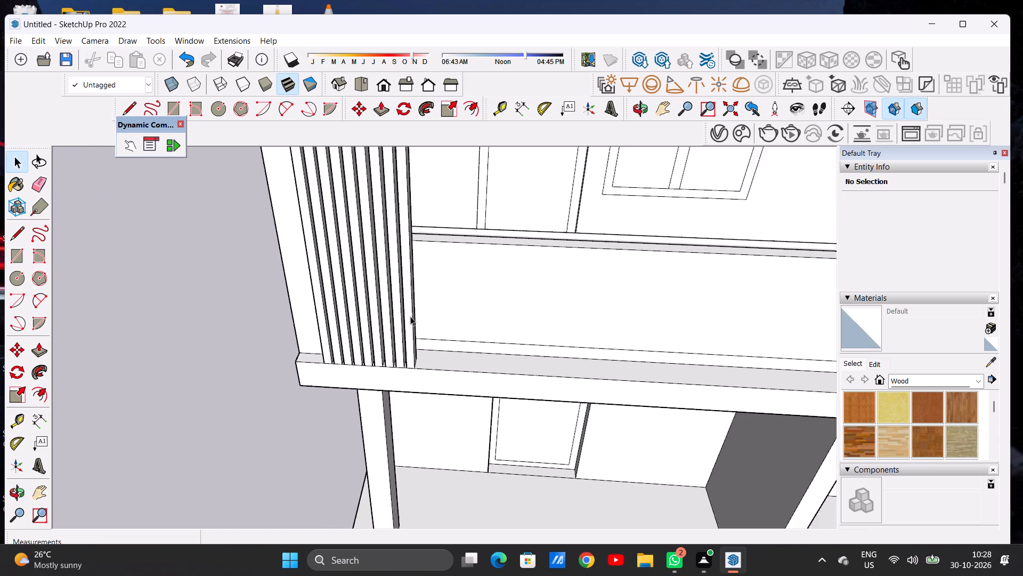
scroll(410, 316, down, 4)
middle_drag(435, 365, 437, 400)
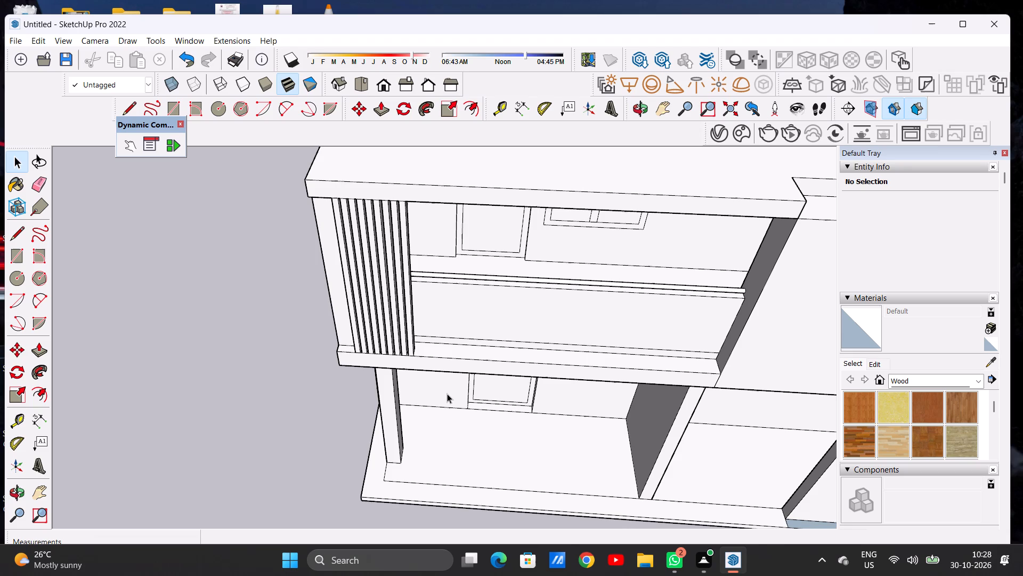
scroll(388, 325, down, 6)
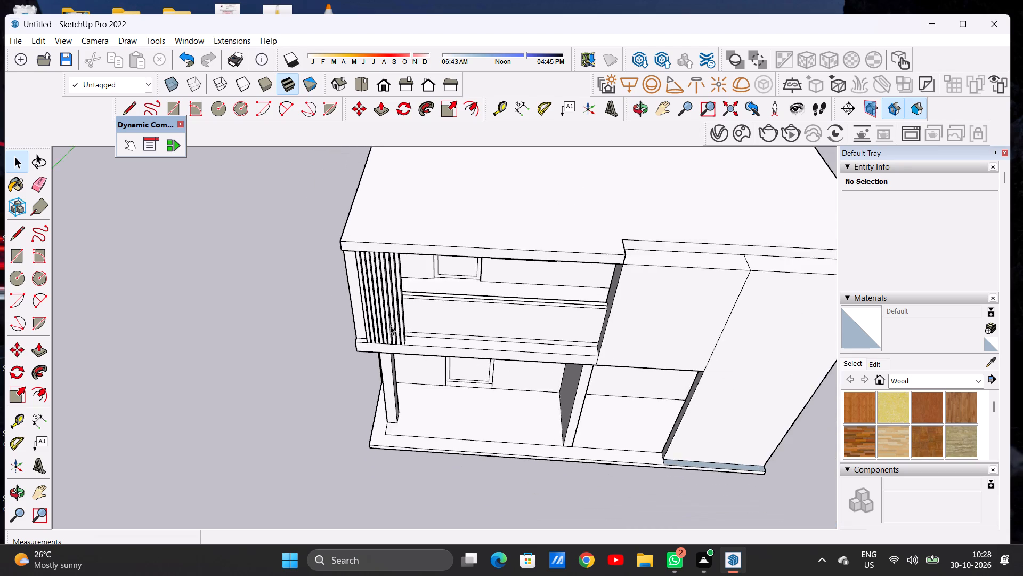
middle_drag(395, 329, 401, 355)
scroll(409, 343, up, 12)
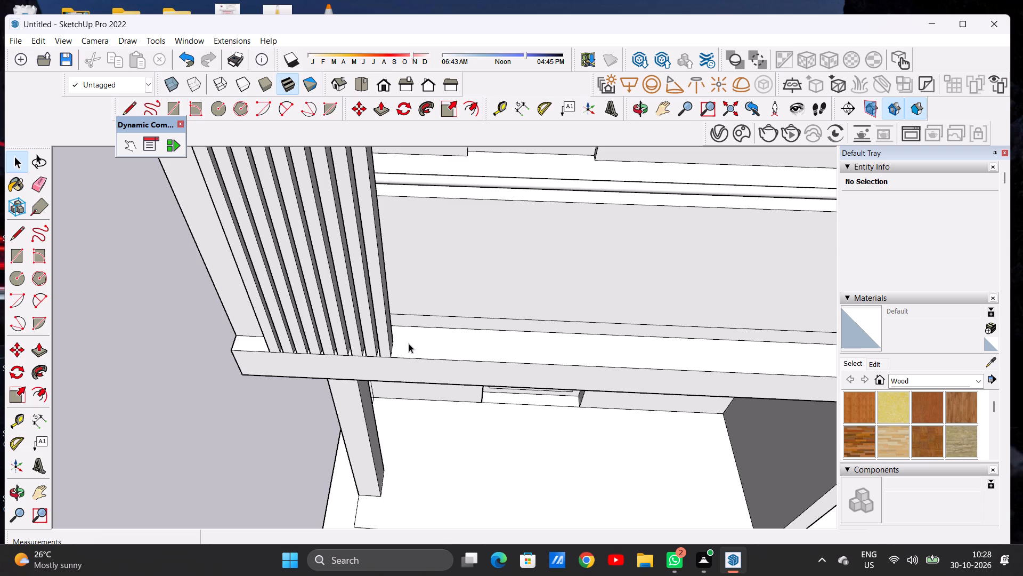
scroll(409, 343, down, 7)
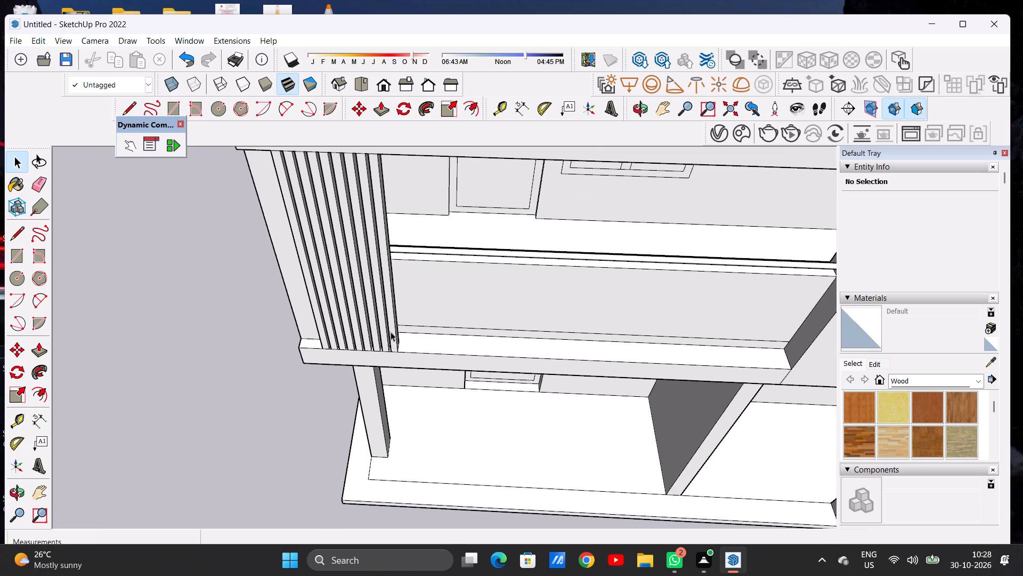
scroll(391, 332, down, 8)
middle_drag(387, 328, 392, 236)
scroll(370, 252, up, 11)
scroll(370, 252, down, 1)
scroll(370, 252, up, 3)
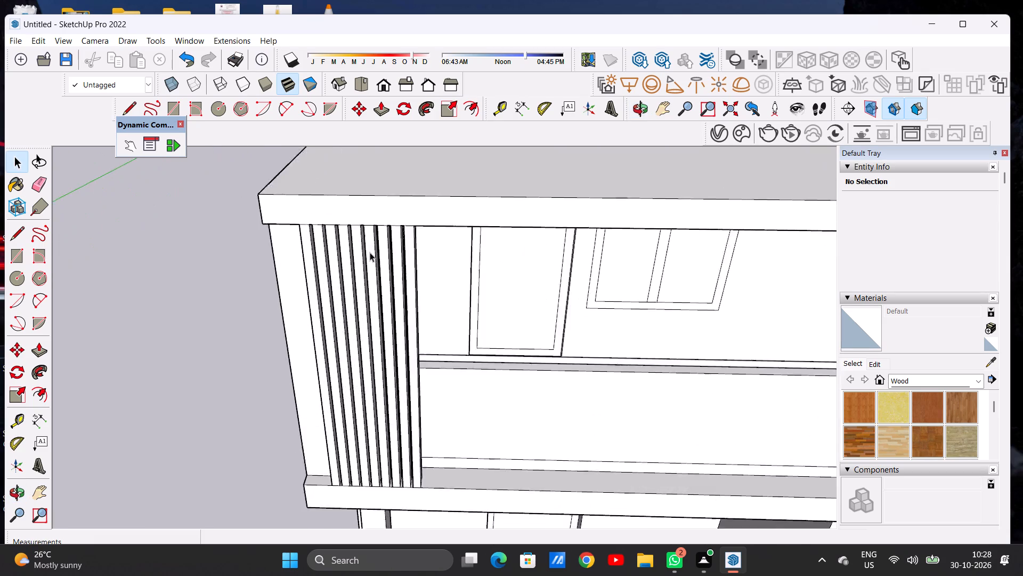
scroll(370, 252, up, 2)
middle_drag(383, 263, 357, 241)
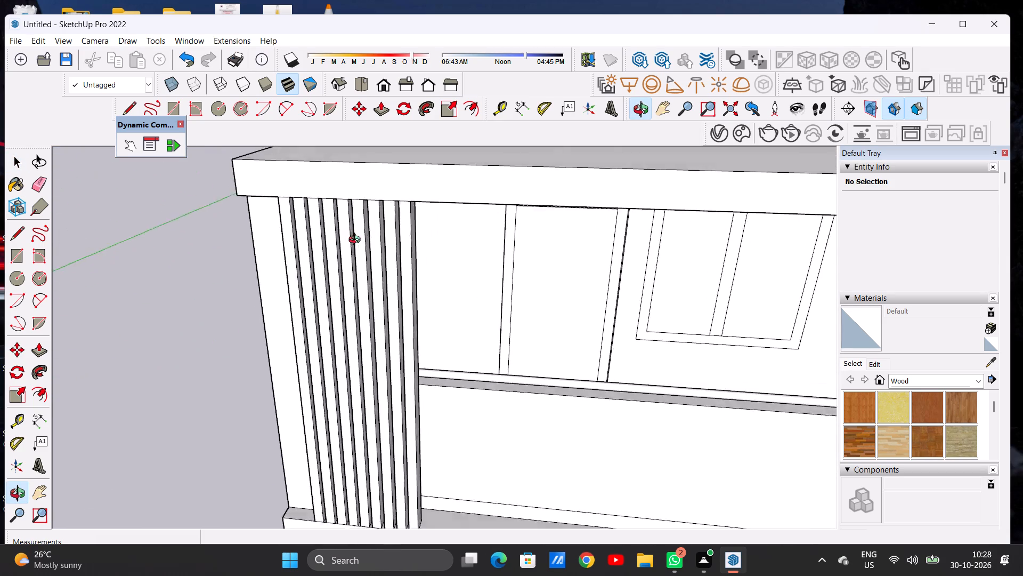
middle_drag(357, 241, 400, 226)
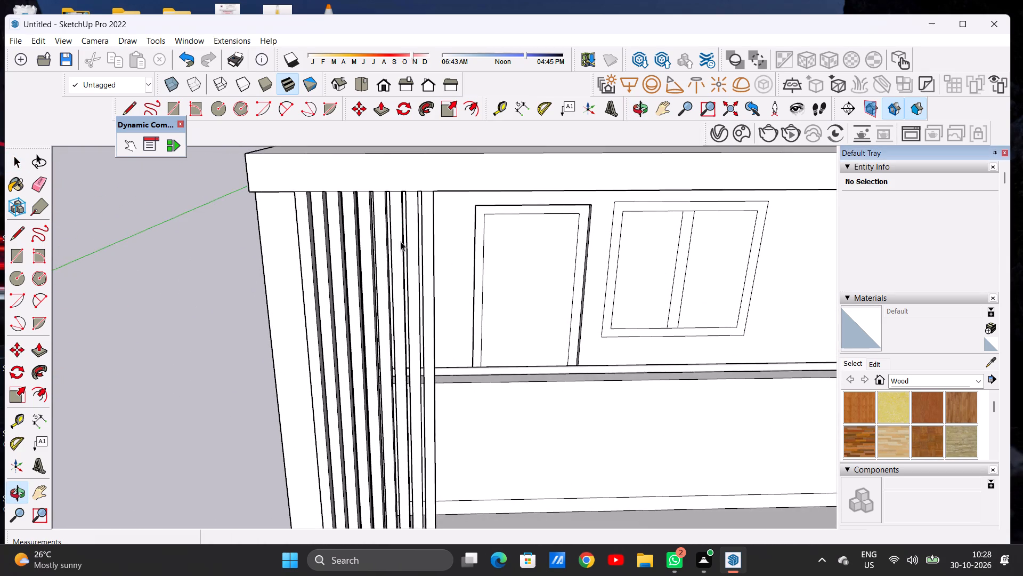
scroll(375, 268, down, 20)
scroll(475, 291, up, 6)
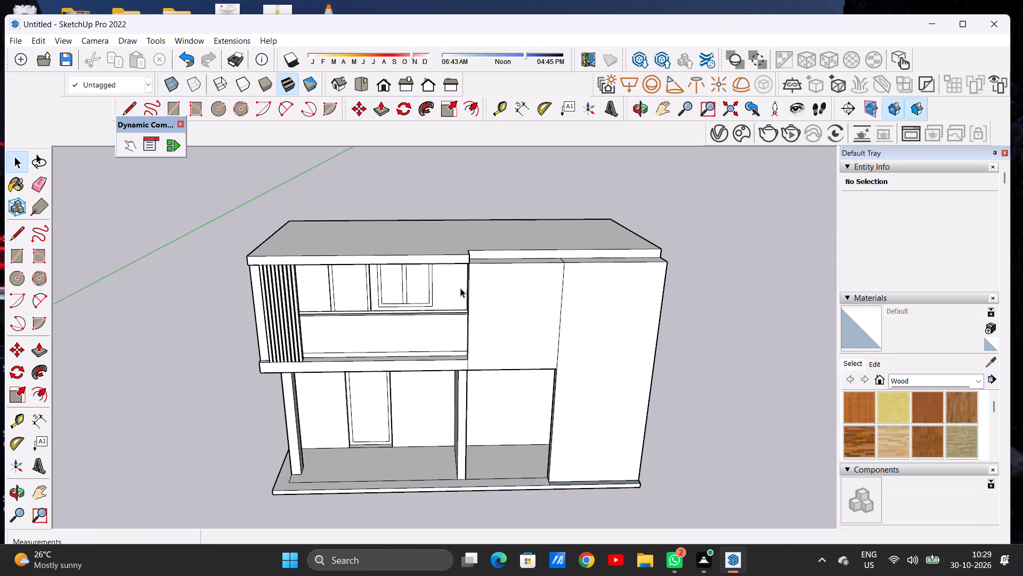
Examine the upper-floor door and window openings behind the balcony parapet.
middle_drag(457, 296, 456, 211)
scroll(371, 297, up, 6)
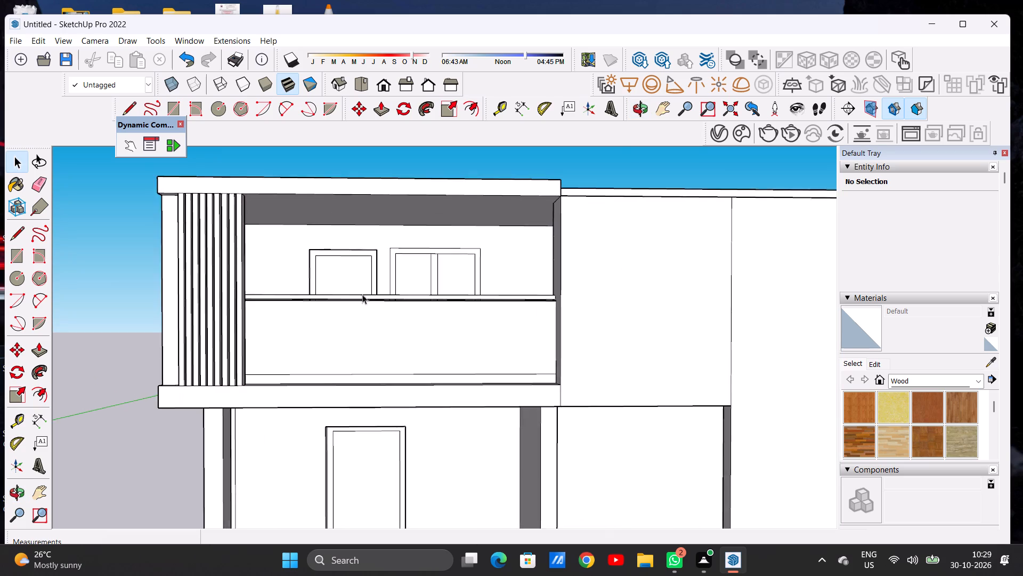
scroll(362, 294, up, 2)
scroll(368, 281, down, 1)
scroll(368, 281, up, 6)
scroll(370, 273, down, 1)
scroll(370, 273, up, 1)
scroll(370, 273, down, 1)
scroll(370, 273, up, 1)
middle_drag(390, 251, 390, 312)
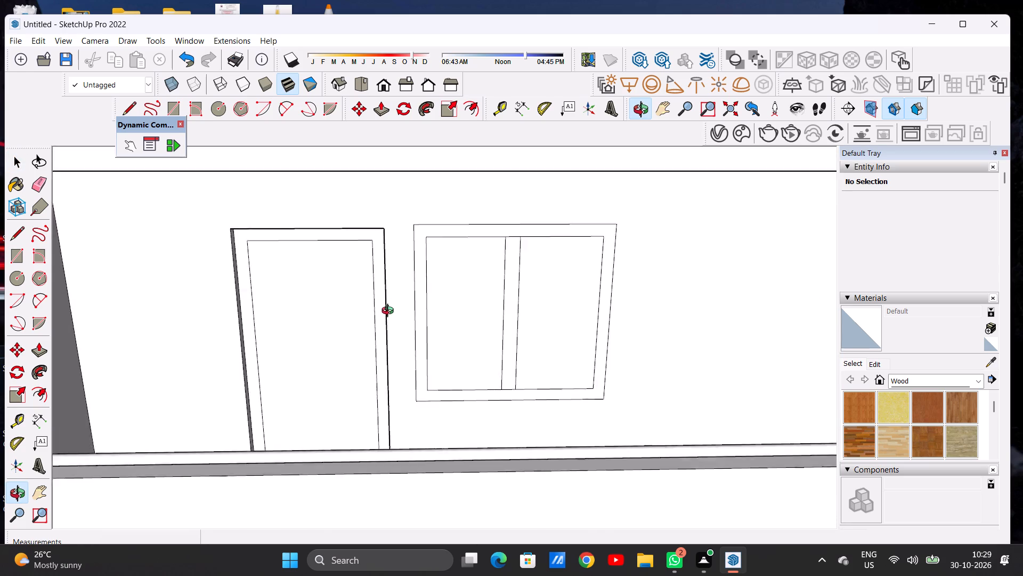
middle_drag(390, 312, 374, 311)
scroll(391, 313, down, 3)
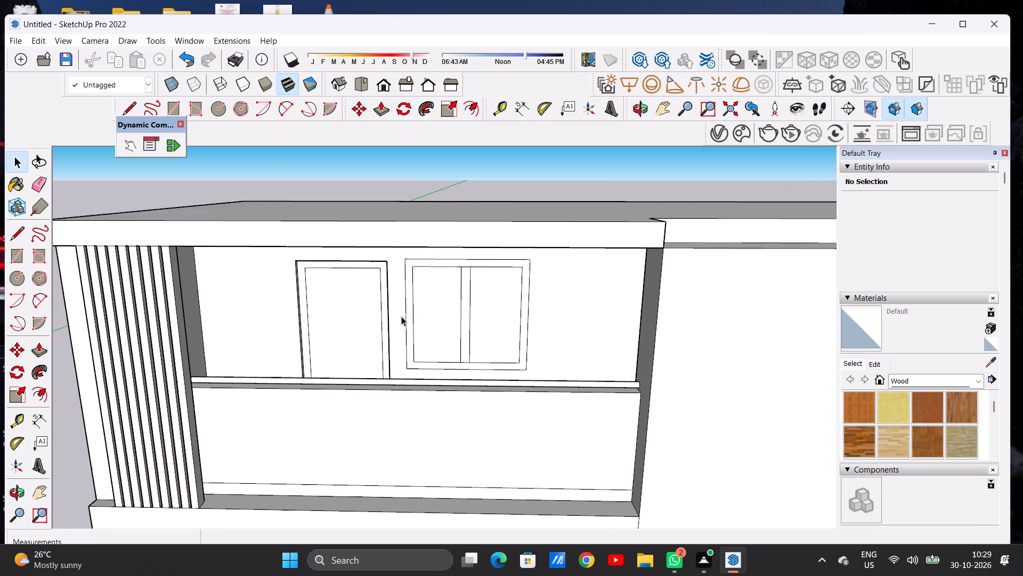
scroll(401, 316, down, 12)
Examine the whole building from above, checking the roof slab where it meets the front wall blocks.
middle_drag(451, 309, 448, 378)
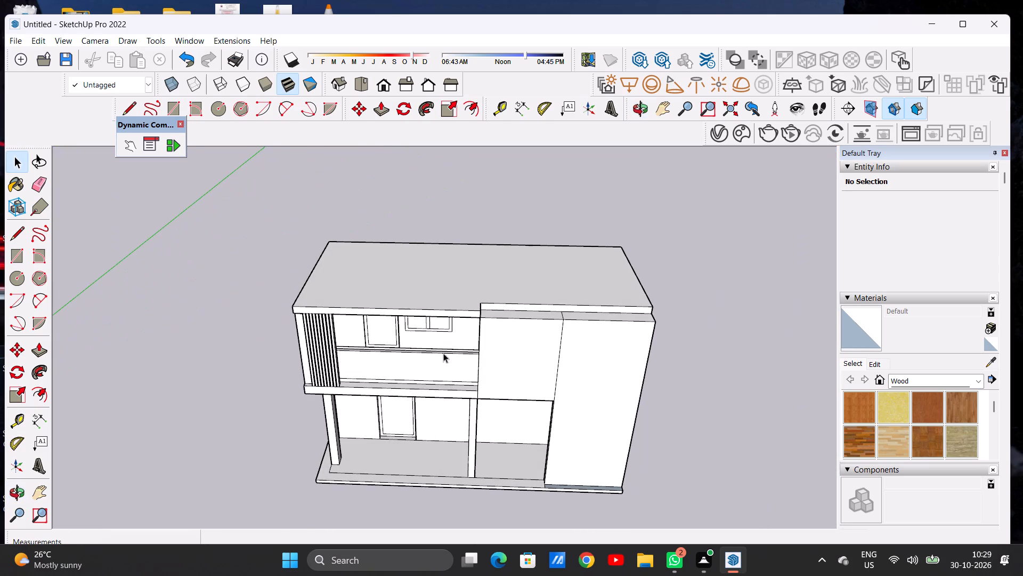
scroll(417, 345, down, 4)
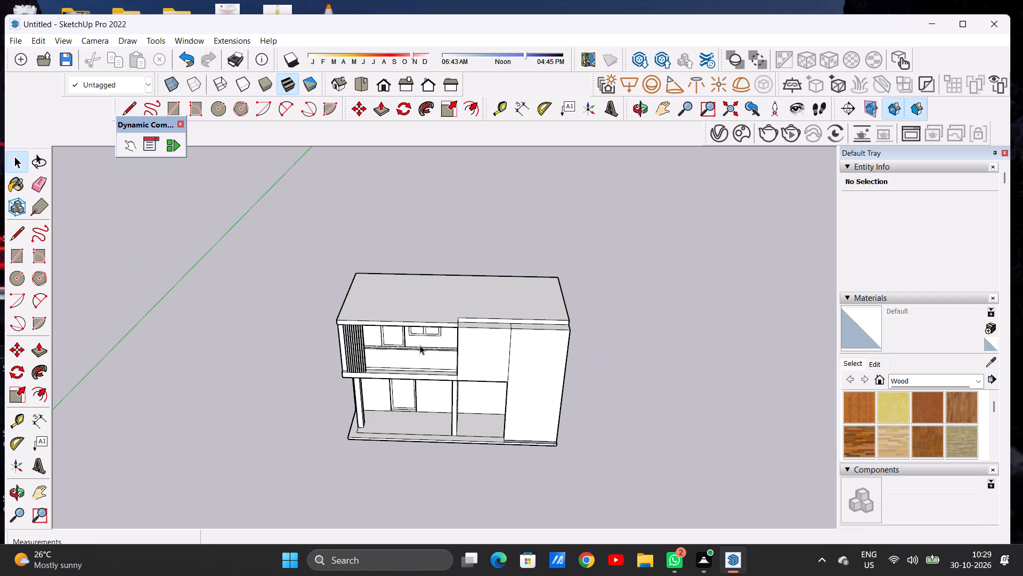
scroll(434, 341, down, 3)
middle_drag(441, 313, 456, 335)
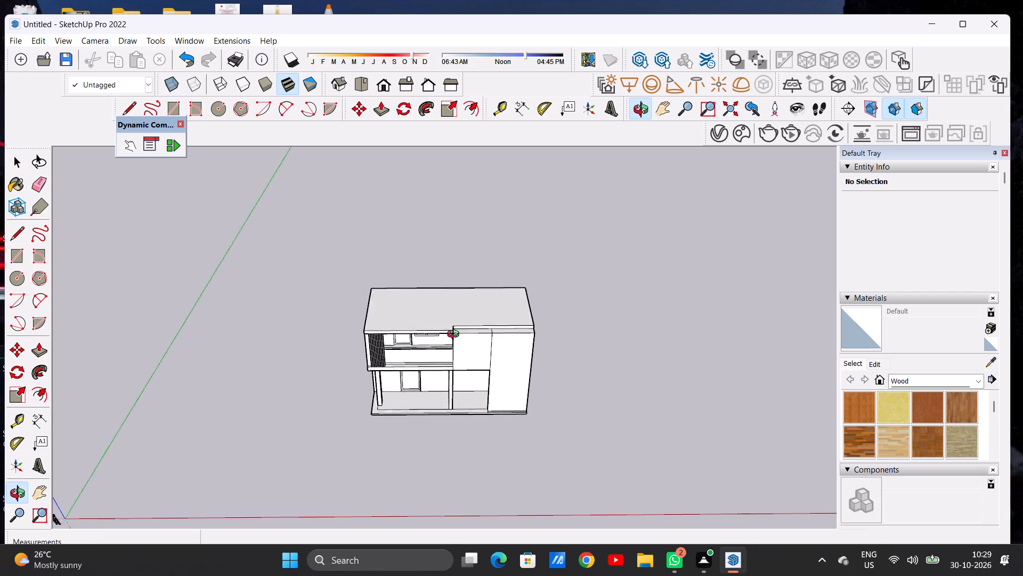
middle_drag(456, 335, 457, 351)
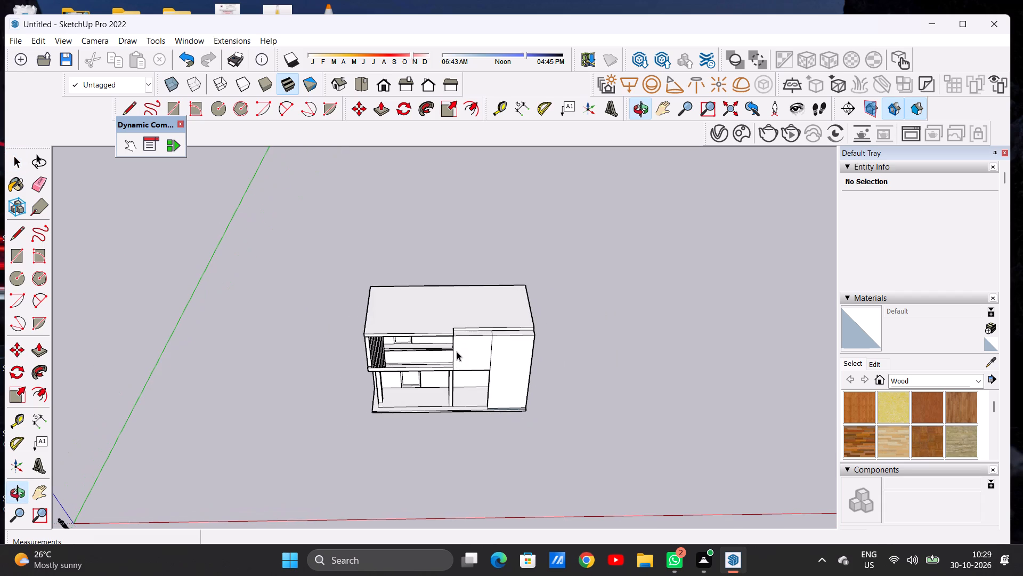
scroll(456, 340, down, 1)
scroll(457, 337, up, 1)
scroll(457, 336, down, 3)
scroll(480, 330, up, 11)
middle_drag(468, 314, 452, 358)
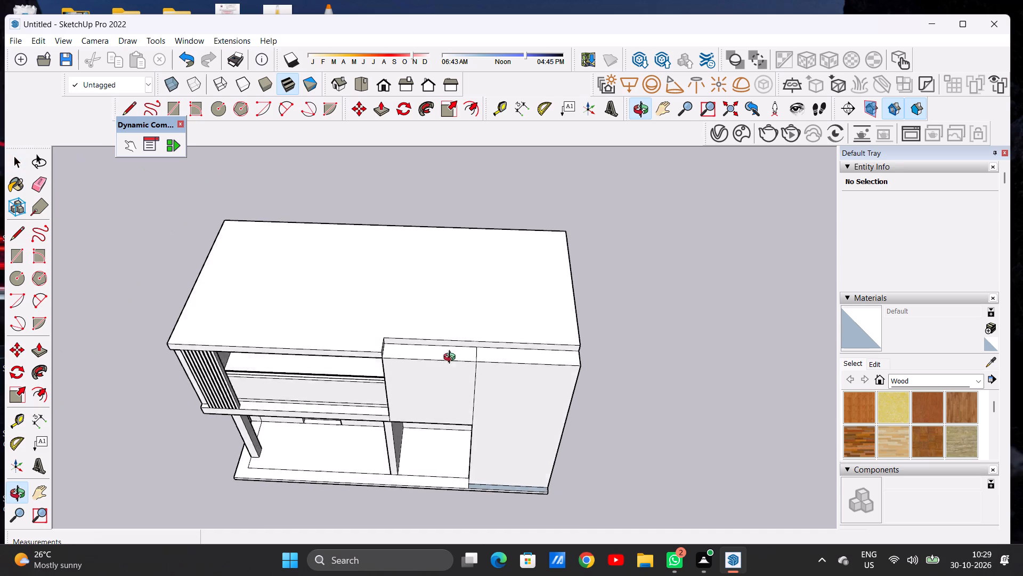
middle_drag(452, 358, 459, 381)
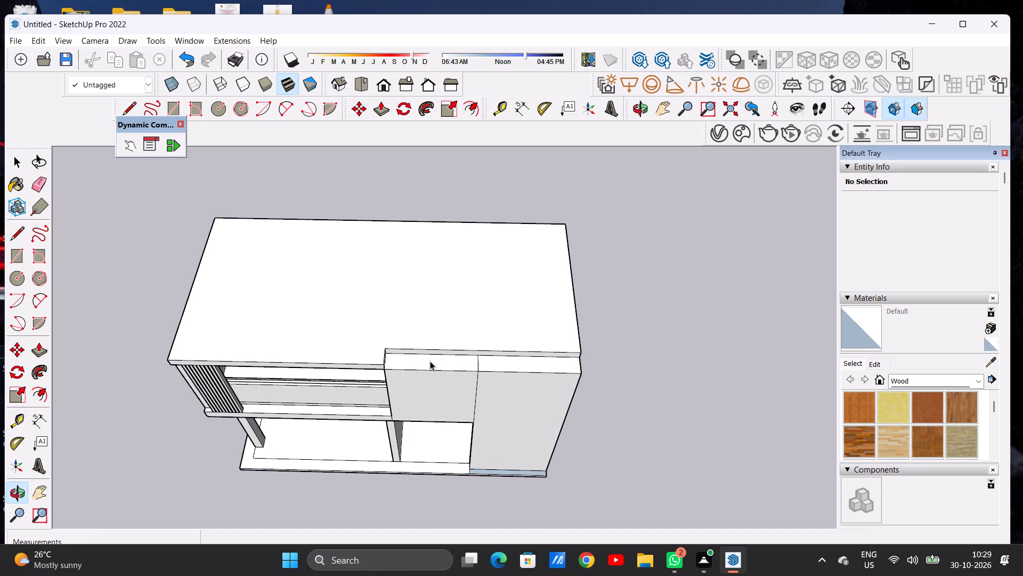
scroll(428, 360, down, 5)
middle_drag(456, 335, 451, 345)
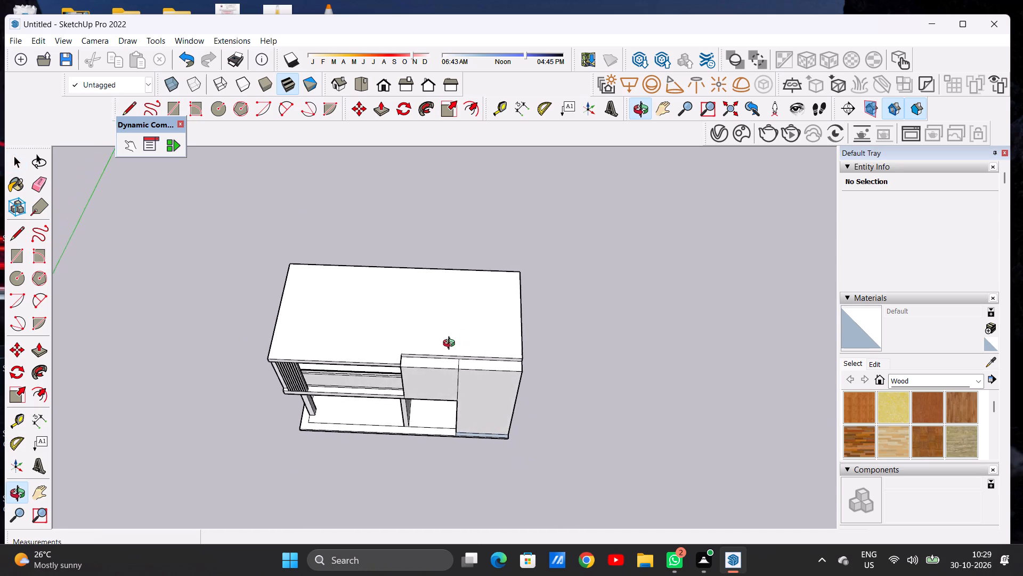
middle_drag(451, 345, 453, 351)
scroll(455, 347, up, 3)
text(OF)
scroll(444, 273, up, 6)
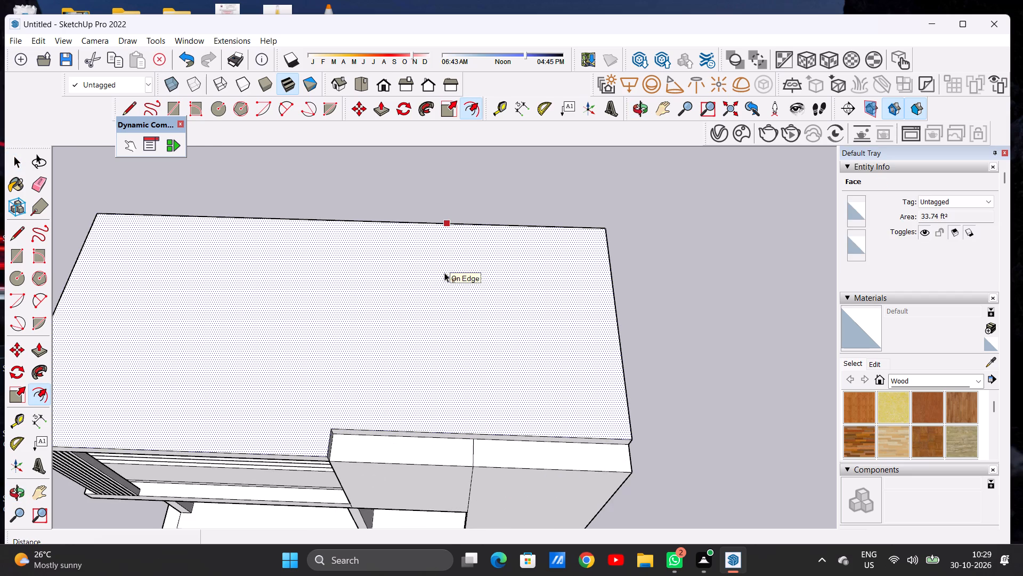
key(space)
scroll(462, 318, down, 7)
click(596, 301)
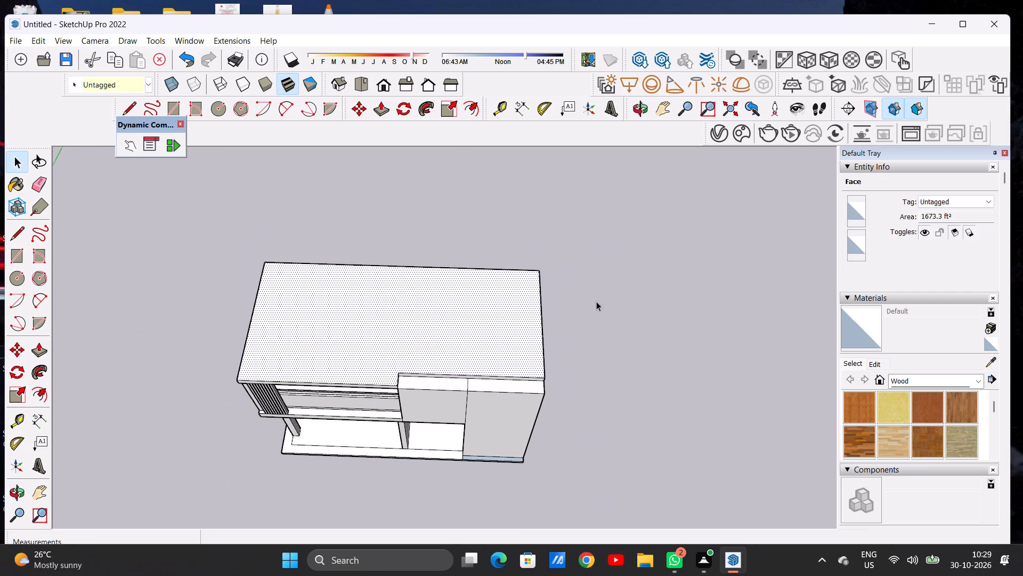
Push/Pull the two adjoining front wall-top faces up 1' 3 7/16" until they are flush with the roof slab's top.
middle_drag(547, 407, 485, 328)
key(p)
scroll(455, 360, up, 4)
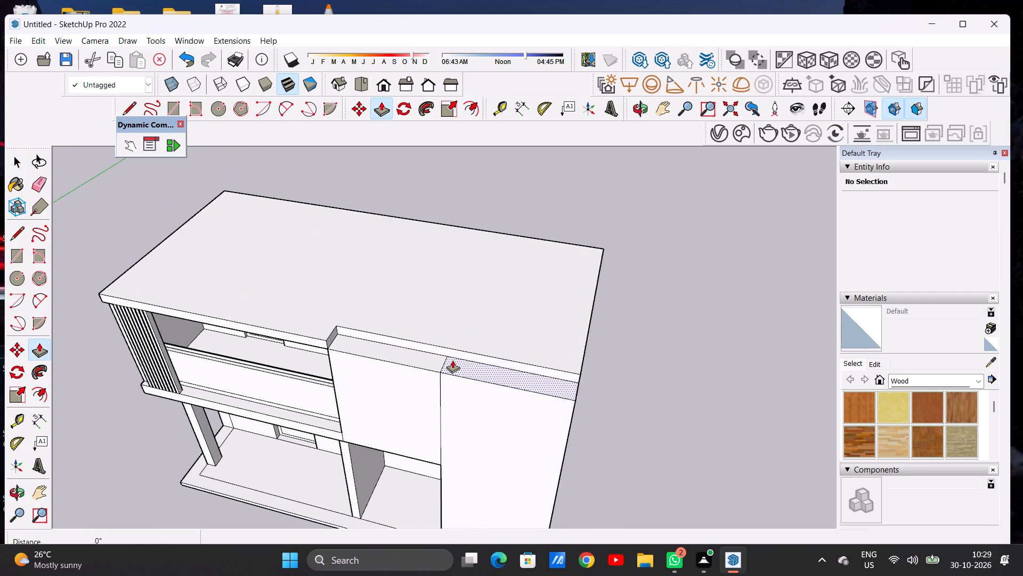
scroll(452, 360, up, 8)
click(440, 362)
click(458, 338)
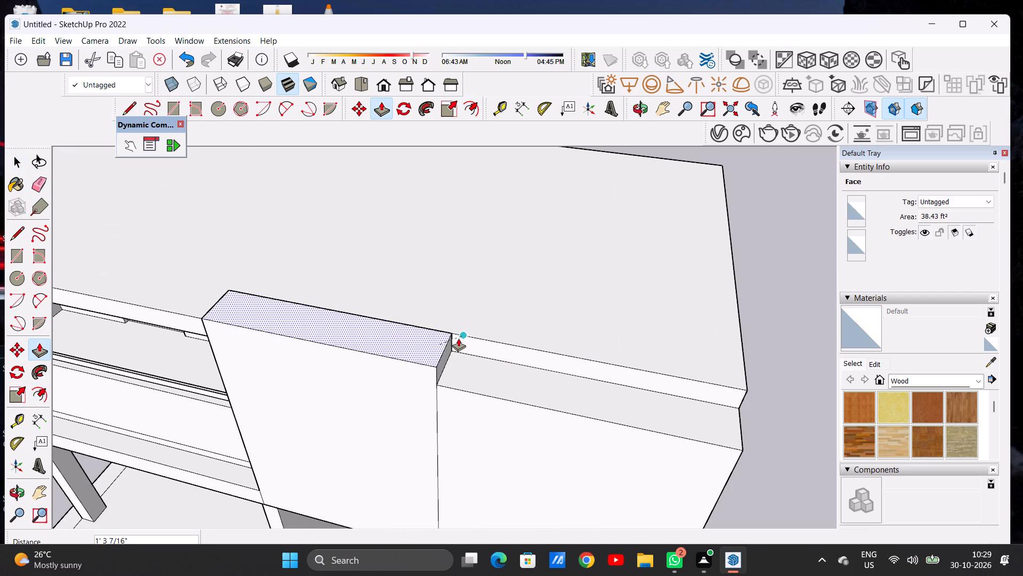
click(460, 374)
click(434, 365)
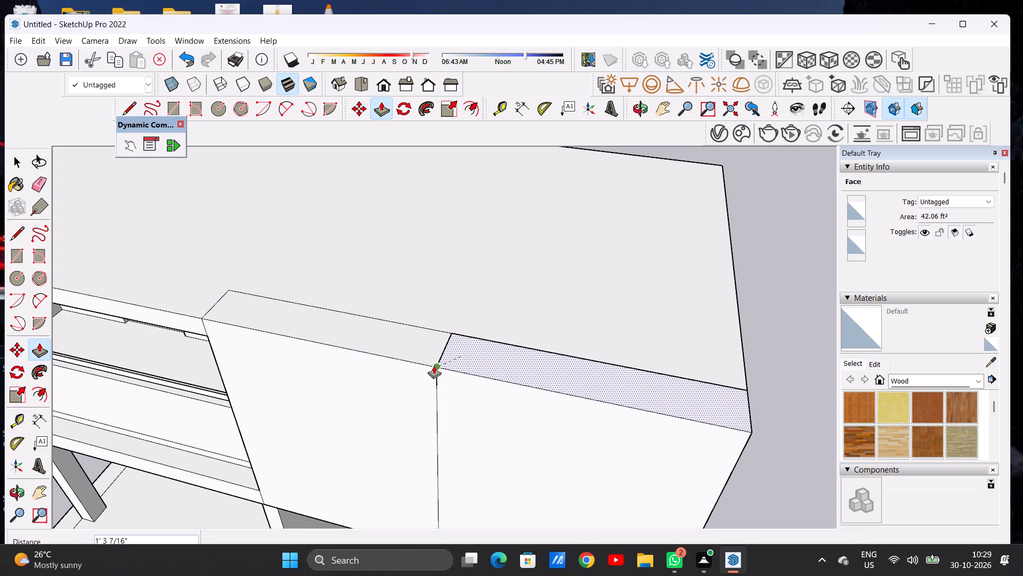
key(space)
Examine the raised wall tops and the roof from the front and from above.
scroll(452, 359, down, 6)
middle_drag(444, 358, 513, 303)
scroll(483, 348, down, 2)
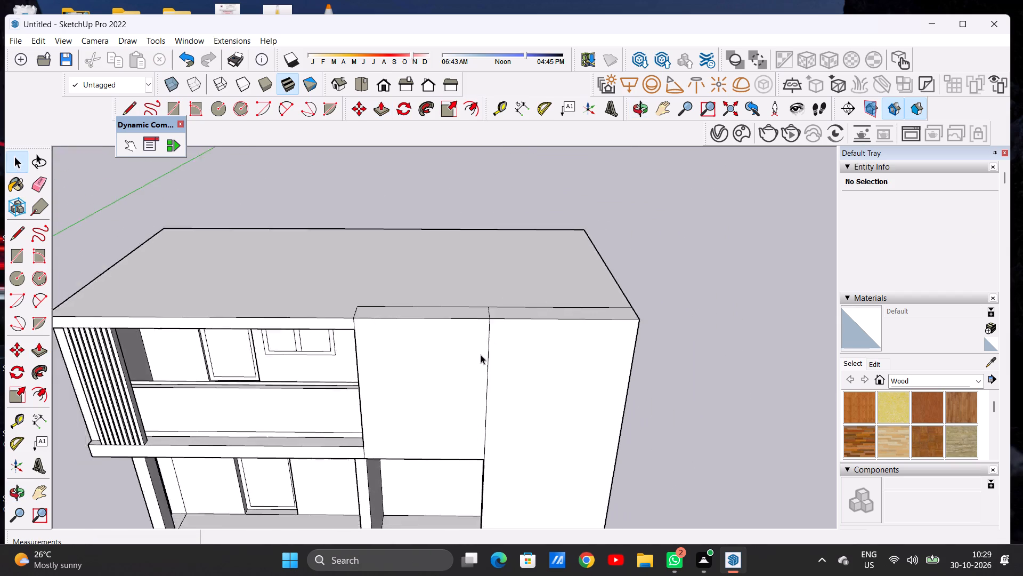
scroll(481, 355, down, 10)
middle_drag(489, 394, 486, 319)
scroll(477, 324, up, 2)
scroll(477, 324, down, 2)
scroll(477, 324, up, 8)
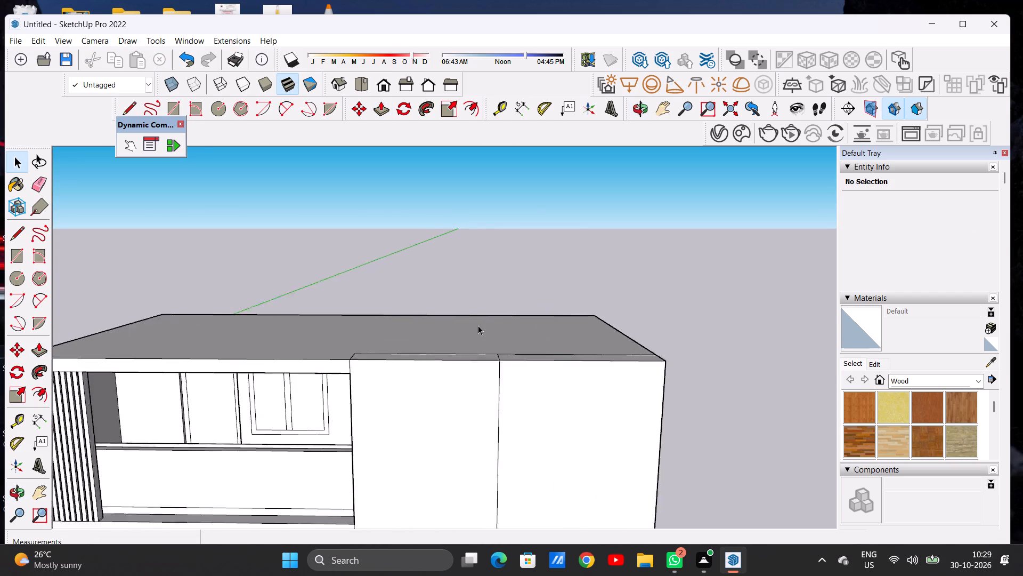
scroll(478, 325, up, 3)
scroll(479, 327, down, 13)
scroll(488, 329, up, 1)
scroll(488, 329, down, 1)
middle_drag(484, 327, 484, 476)
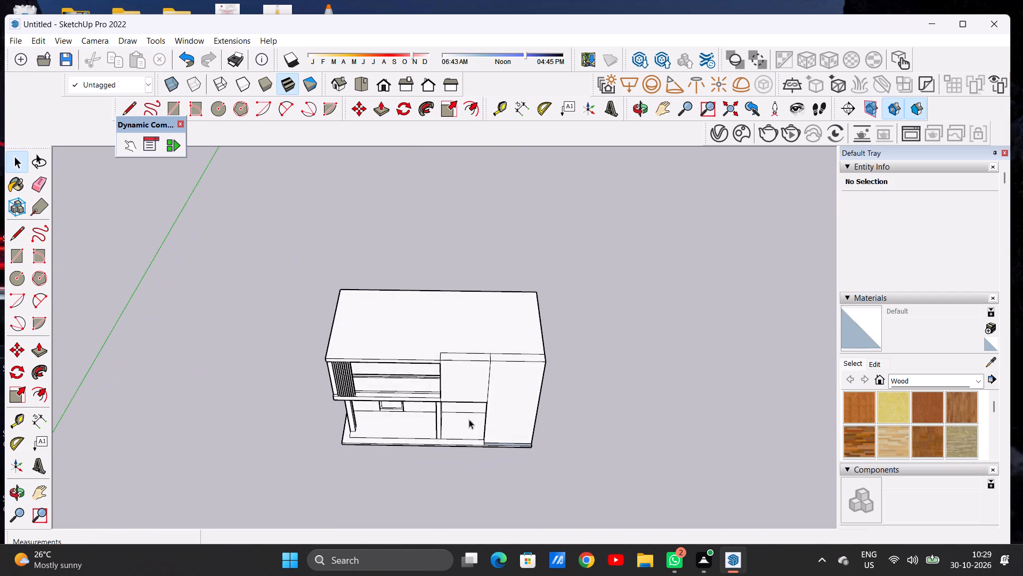
scroll(437, 354, up, 7)
middle_drag(470, 335, 481, 418)
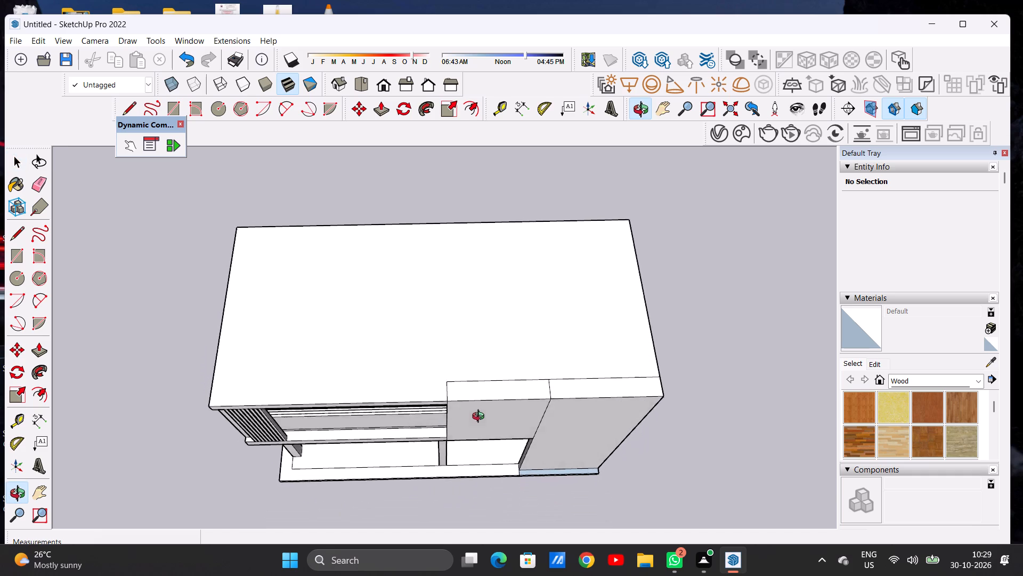
middle_drag(481, 418, 481, 426)
scroll(470, 371, down, 4)
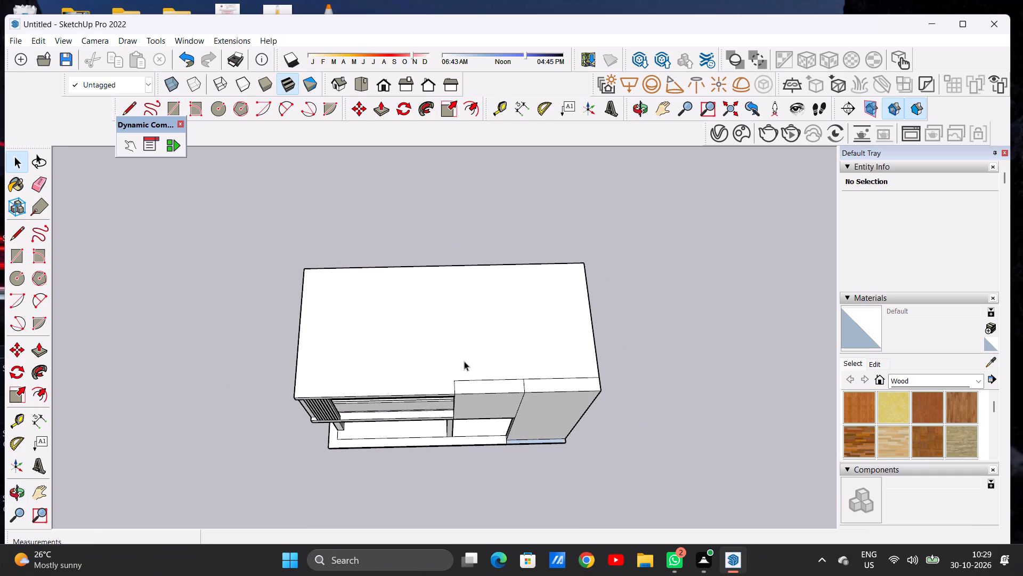
Draw a line about 31' 7" long across the roof, from the front wall-top block's back corner to the side edge above the balcony posts.
key(l)
scroll(452, 378, up, 4)
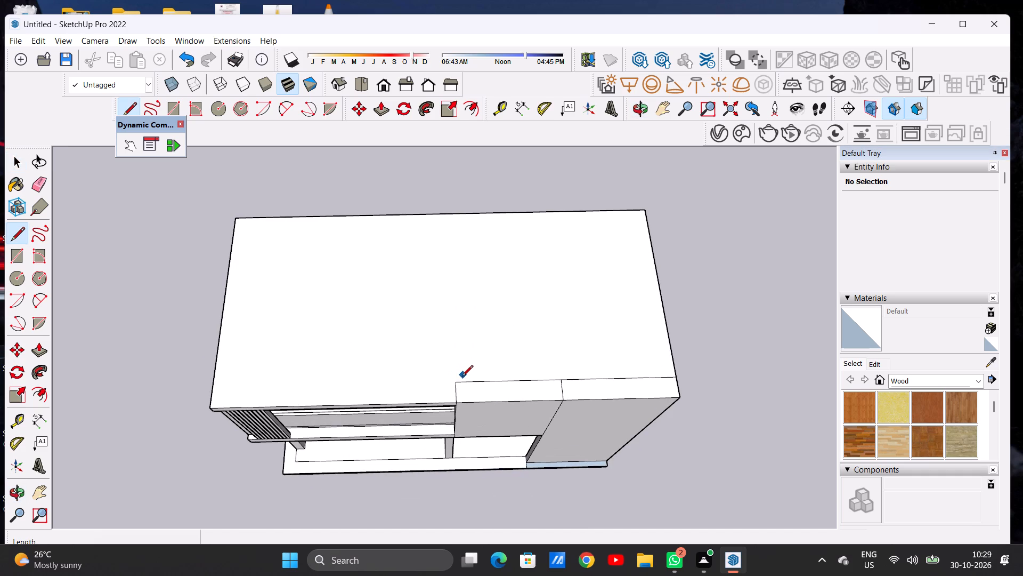
click(455, 380)
scroll(456, 375, down, 3)
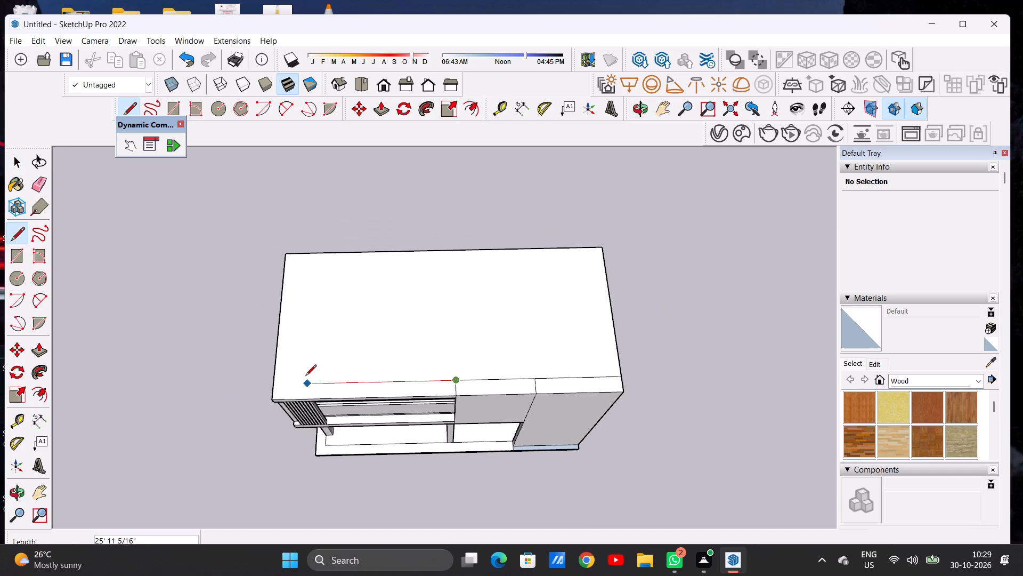
scroll(285, 379, up, 6)
click(268, 385)
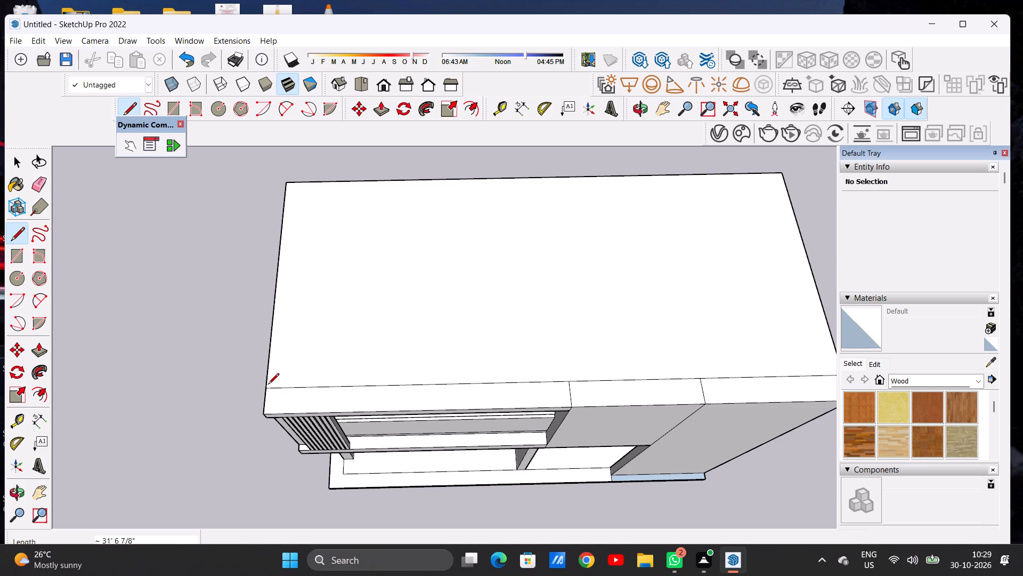
key(space)
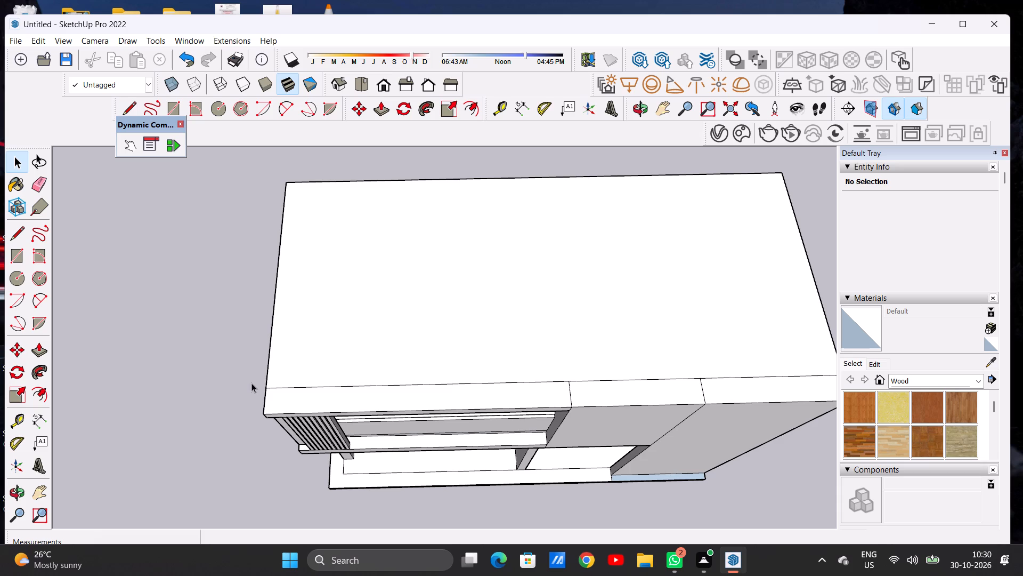
Examine the divided roof top and front facade from above and from the front.
scroll(285, 278, down, 14)
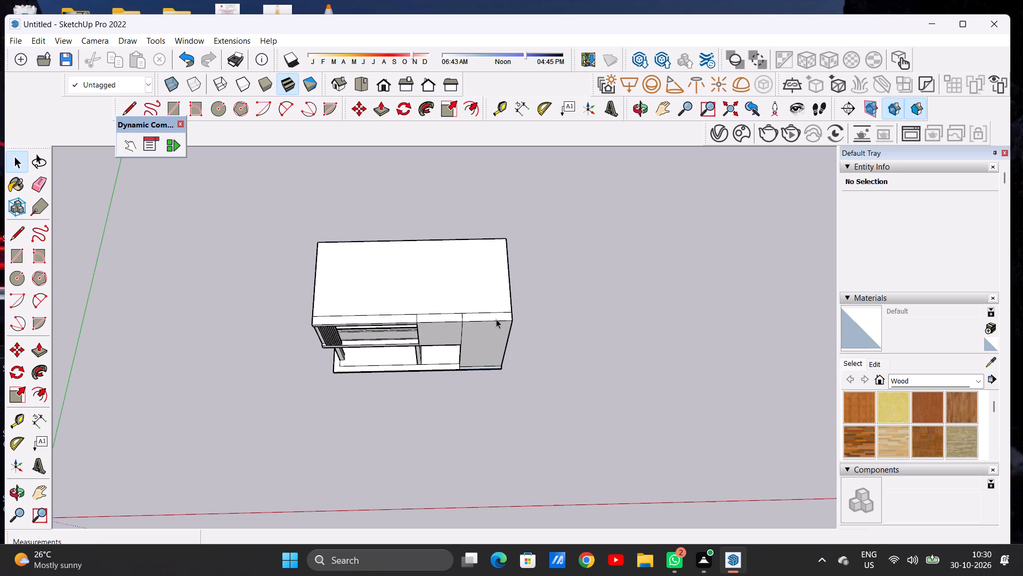
middle_drag(493, 340, 494, 365)
scroll(360, 319, up, 5)
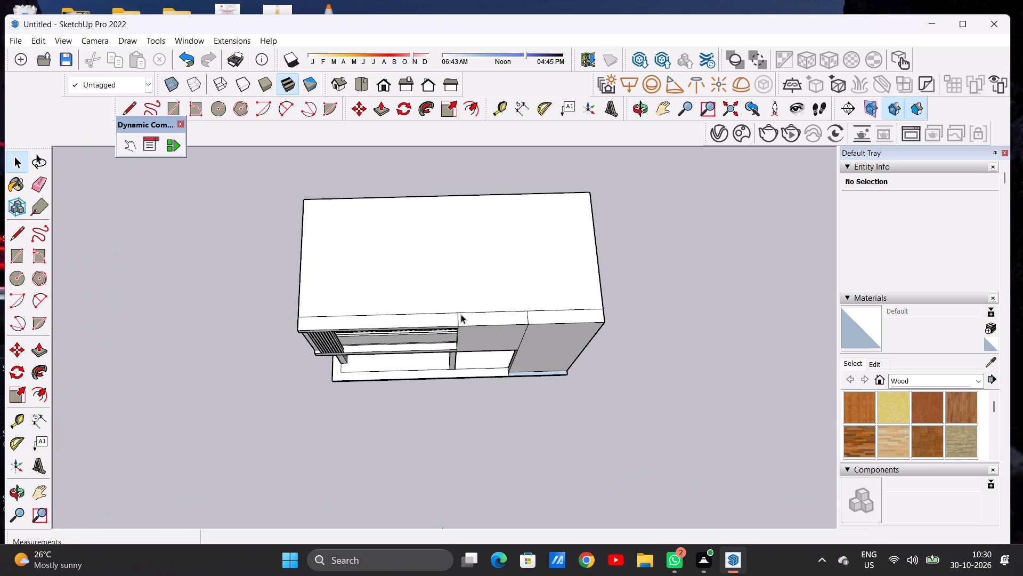
middle_drag(459, 314, 459, 329)
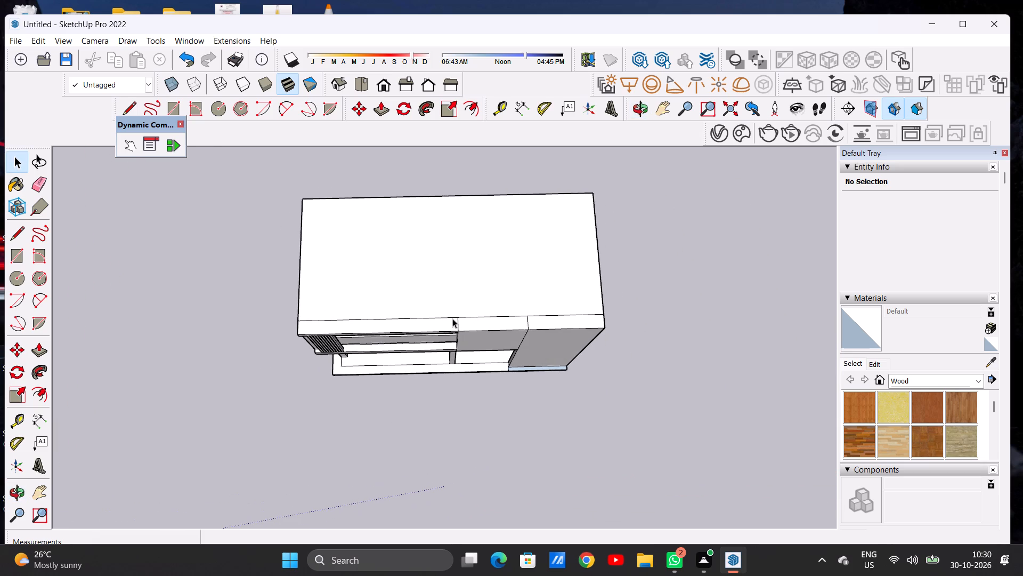
middle_drag(452, 319, 447, 304)
scroll(456, 283, up, 6)
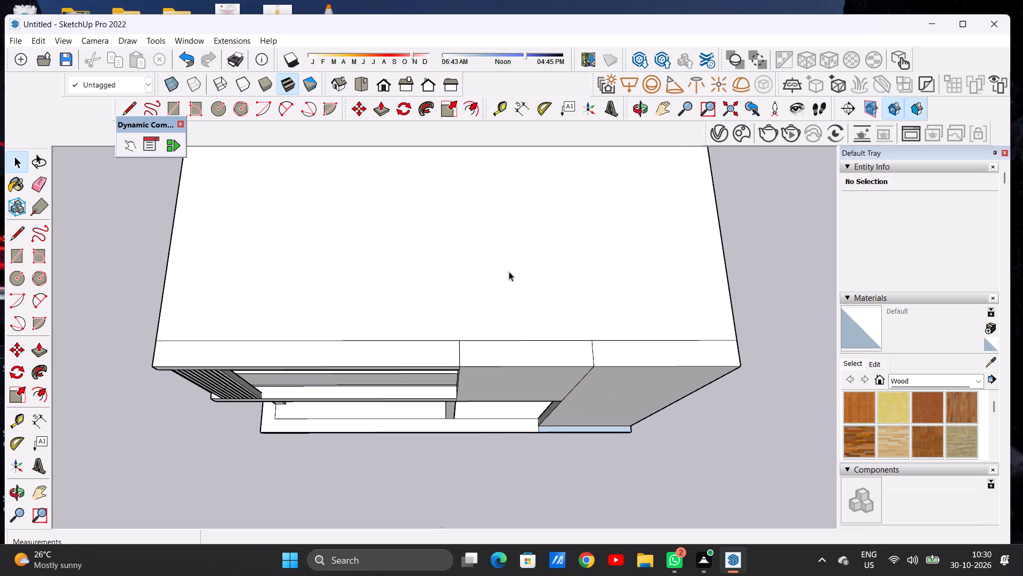
scroll(522, 297, down, 9)
middle_drag(523, 320, 517, 250)
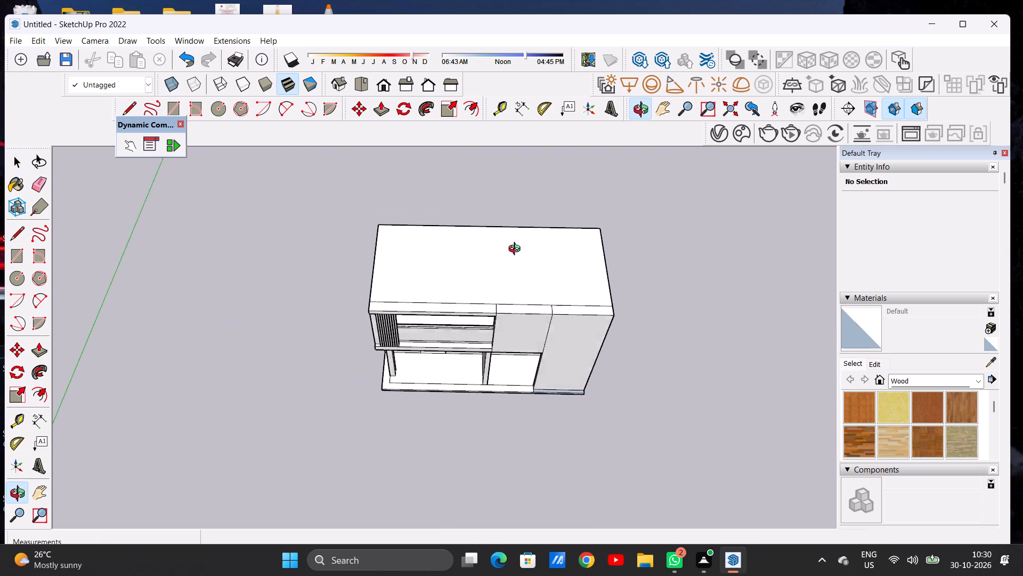
middle_drag(517, 250, 515, 235)
scroll(534, 286, up, 2)
scroll(534, 286, down, 1)
scroll(534, 286, up, 5)
middle_drag(505, 307, 500, 285)
middle_drag(506, 250, 509, 336)
scroll(509, 336, up, 1)
scroll(500, 290, down, 8)
middle_drag(508, 274, 509, 311)
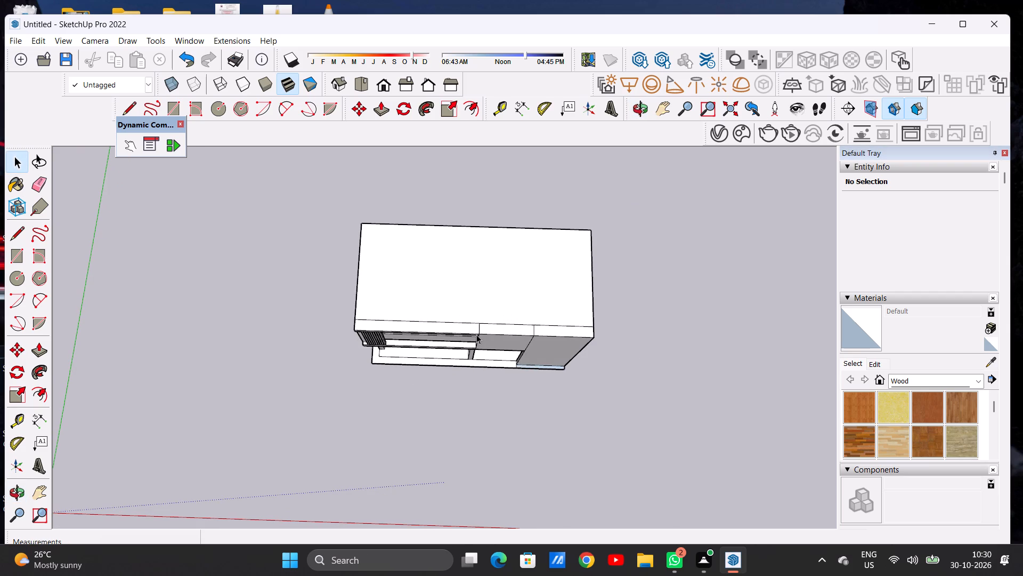
middle_drag(489, 346, 489, 268)
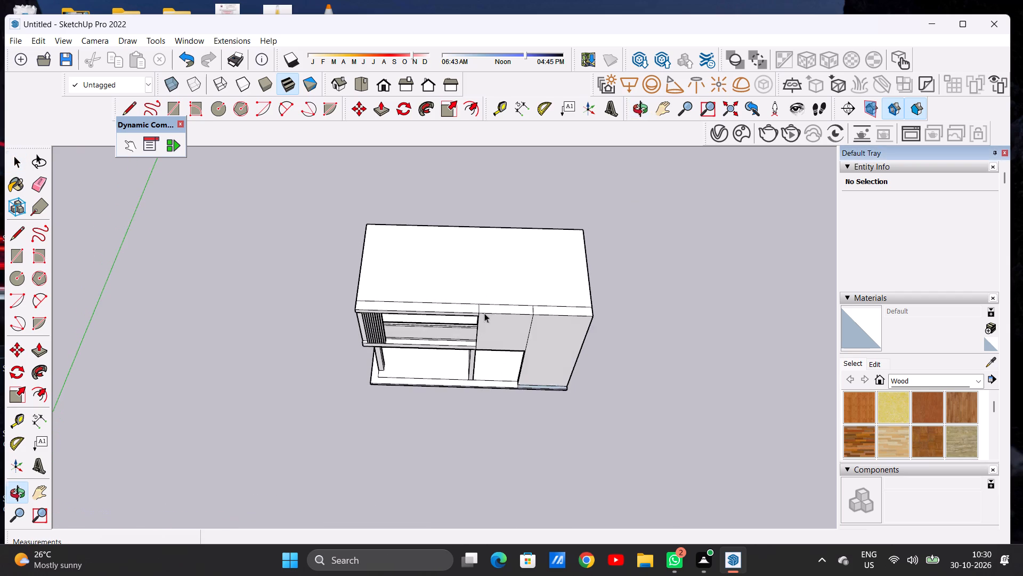
middle_drag(484, 313, 474, 234)
scroll(472, 293, up, 5)
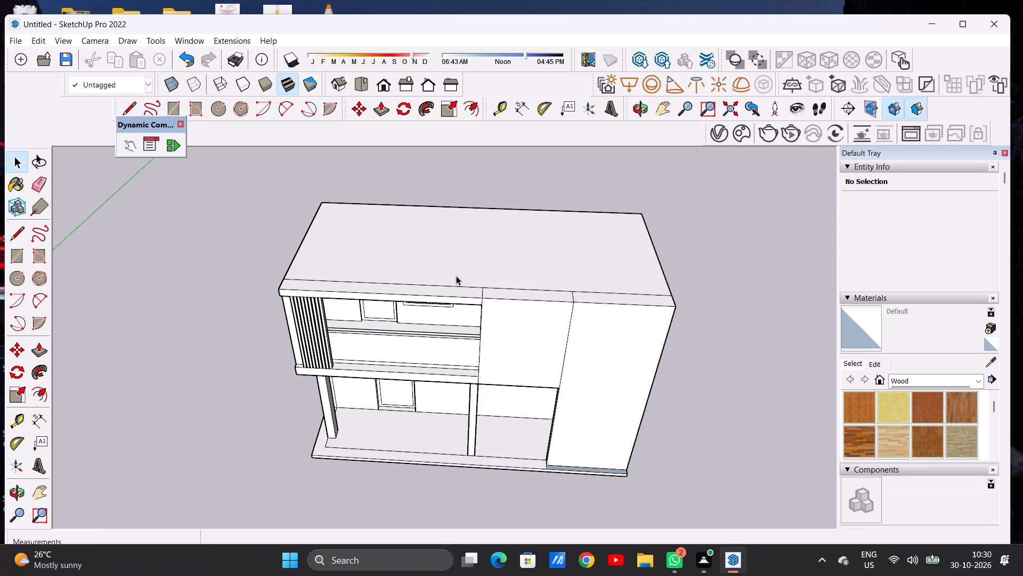
scroll(470, 285, down, 4)
middle_drag(518, 277, 544, 332)
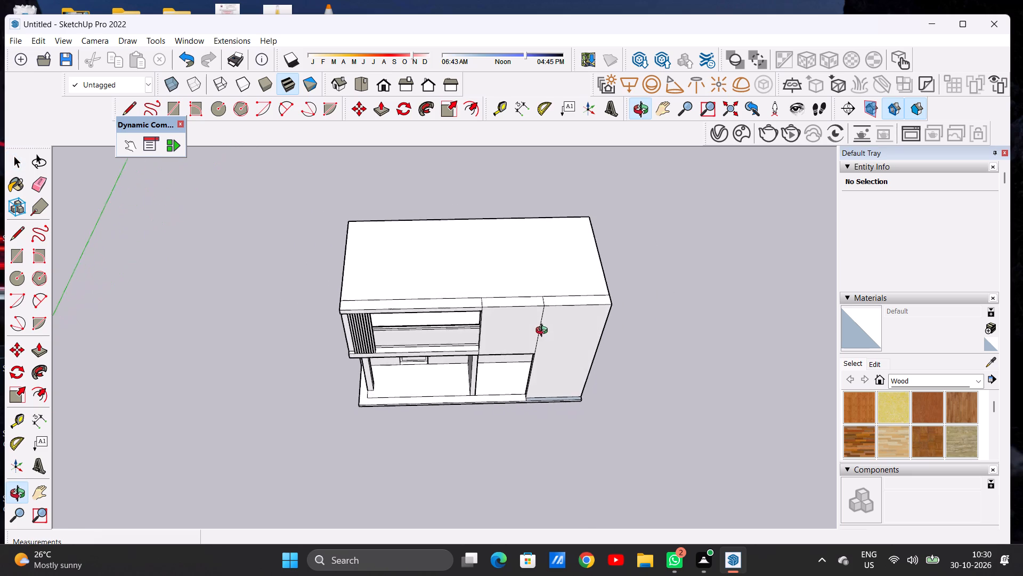
middle_drag(544, 332, 531, 343)
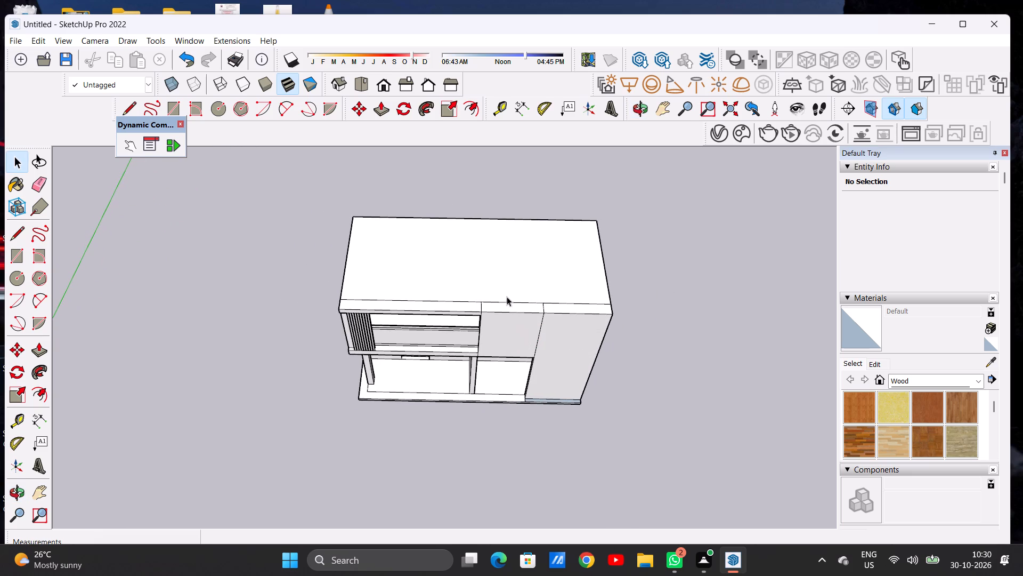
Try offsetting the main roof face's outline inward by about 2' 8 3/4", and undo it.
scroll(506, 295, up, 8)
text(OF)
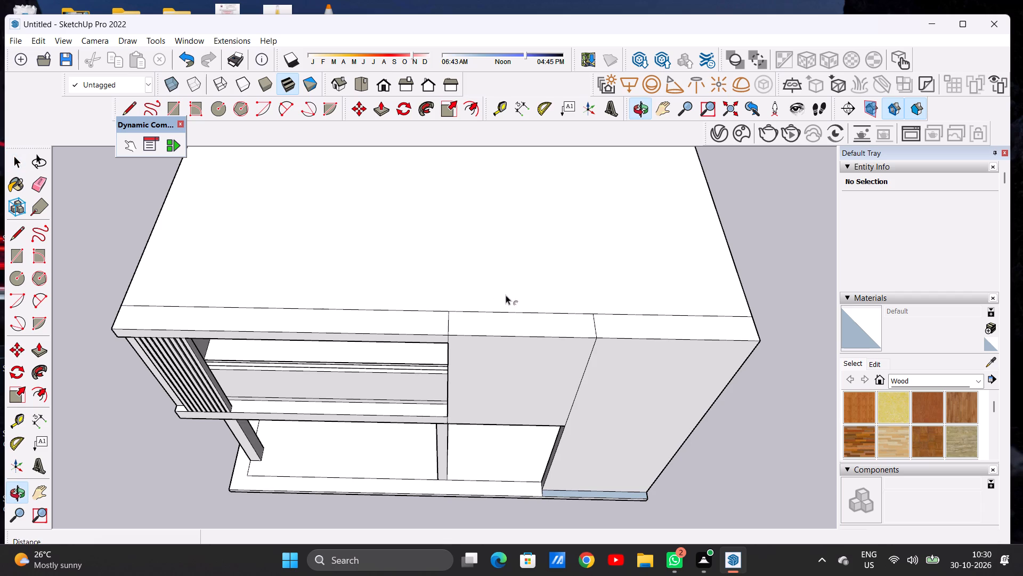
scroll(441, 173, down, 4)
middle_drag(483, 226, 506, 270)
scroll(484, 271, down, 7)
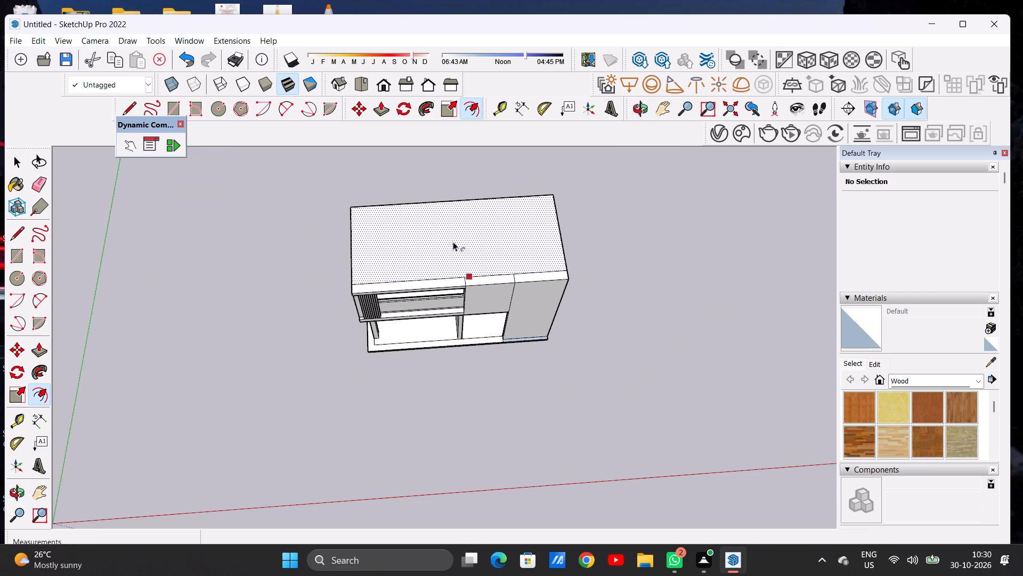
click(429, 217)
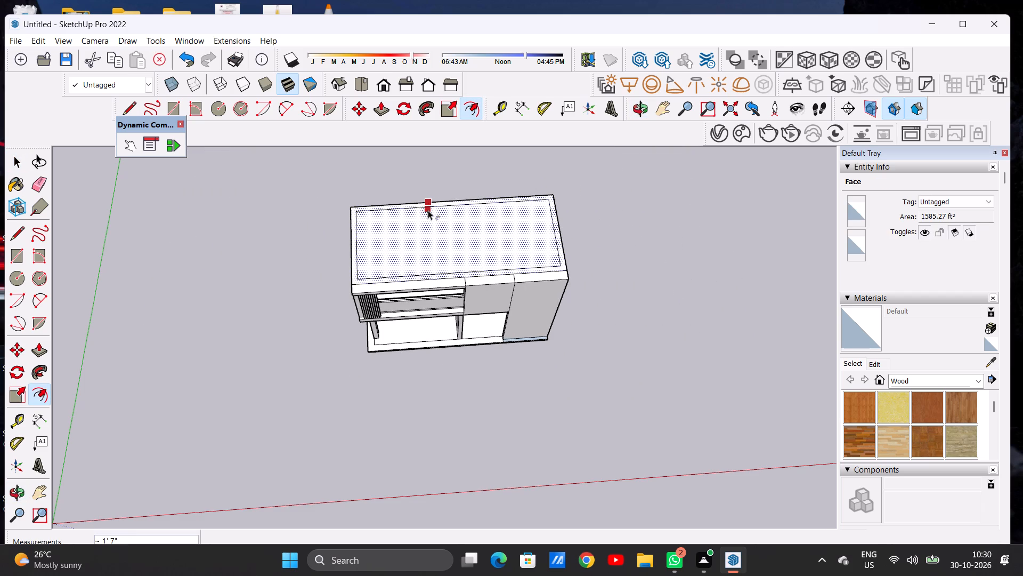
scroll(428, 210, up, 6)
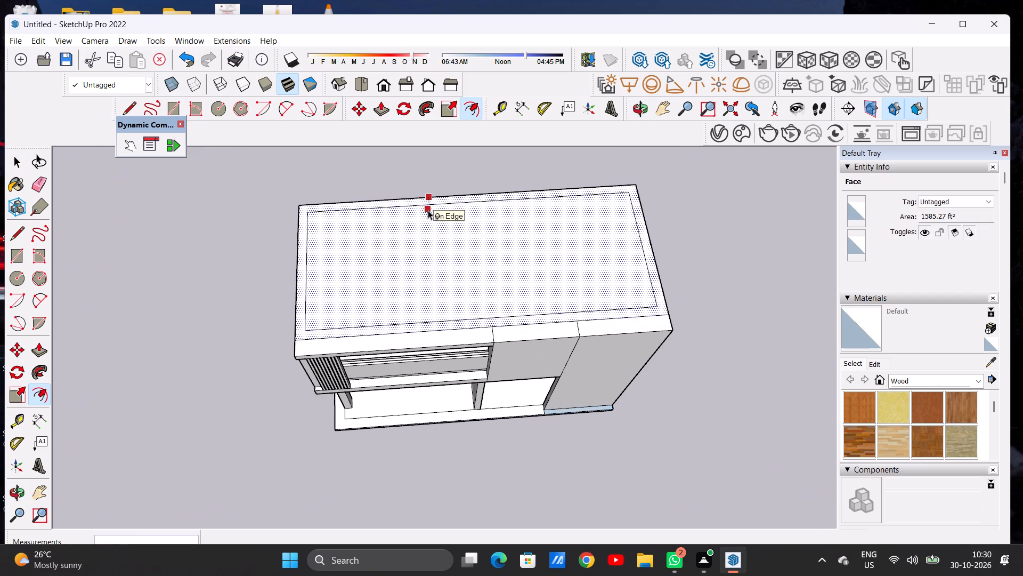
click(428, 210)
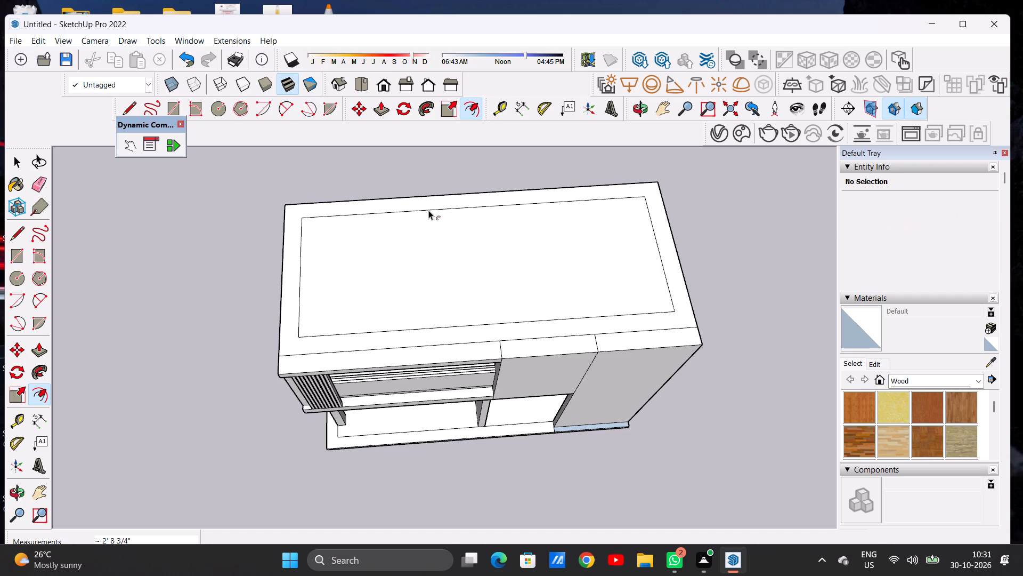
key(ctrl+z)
Offset the main roof face's outline inward by about 1' 7 15/16".
click(376, 227)
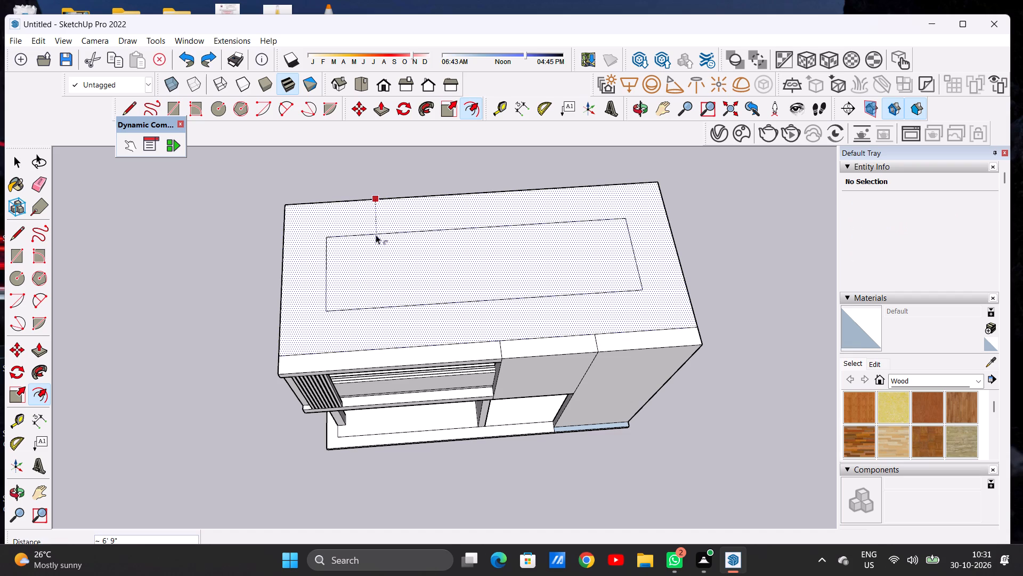
click(374, 208)
key(space)
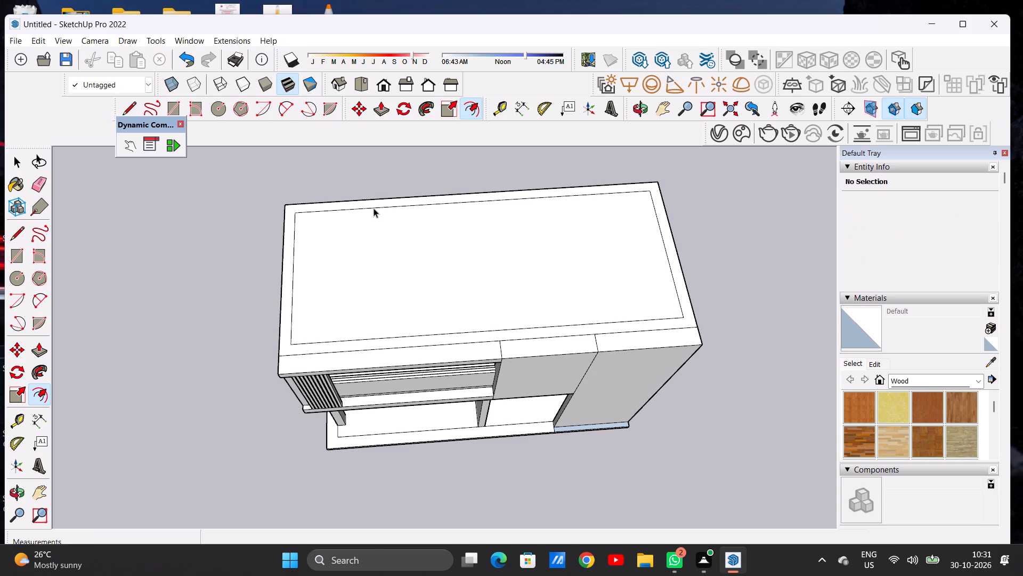
Examine the offset roof border where it runs behind the front wall tops.
scroll(538, 365, down, 14)
middle_drag(535, 368, 505, 282)
scroll(532, 342, up, 3)
scroll(532, 342, down, 1)
scroll(532, 342, up, 4)
scroll(526, 339, down, 1)
scroll(526, 339, up, 9)
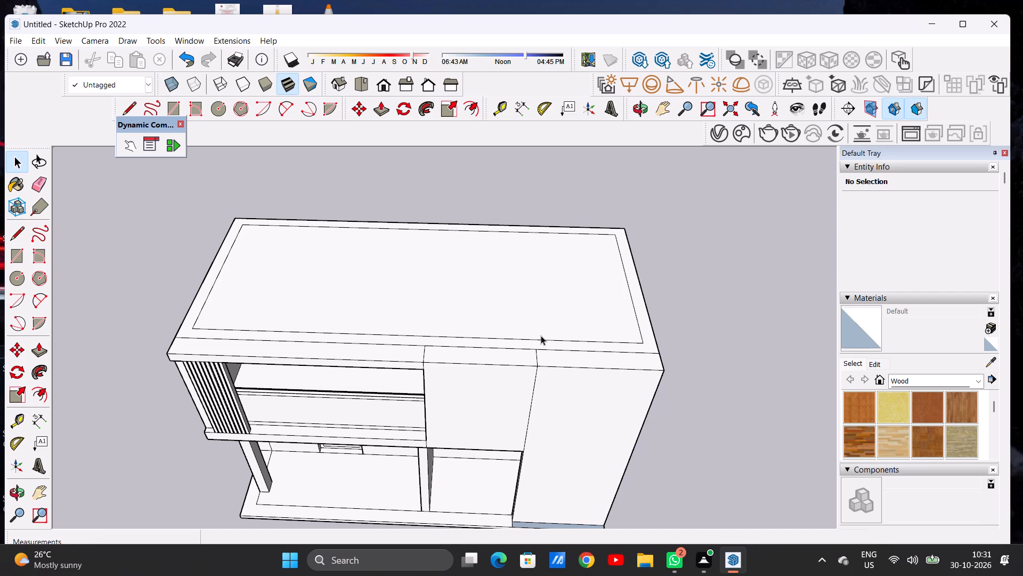
scroll(541, 335, up, 2)
scroll(537, 340, down, 3)
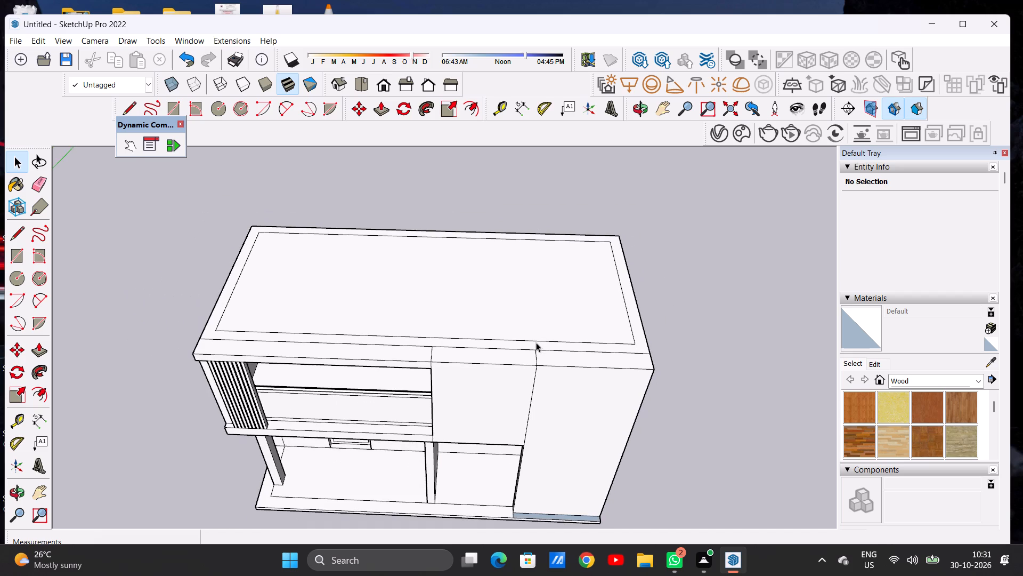
scroll(535, 349, down, 4)
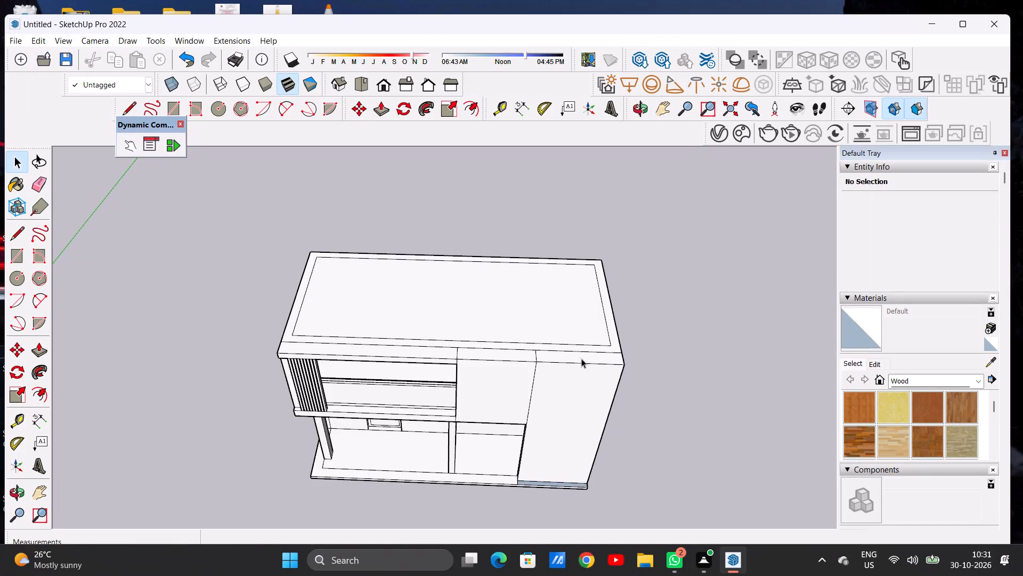
Draw a line about 1' 7 15/16" long extending the inner outline's side edge to the front strip, at the corner above the tall wall block.
scroll(604, 367, down, 2)
scroll(587, 358, up, 10)
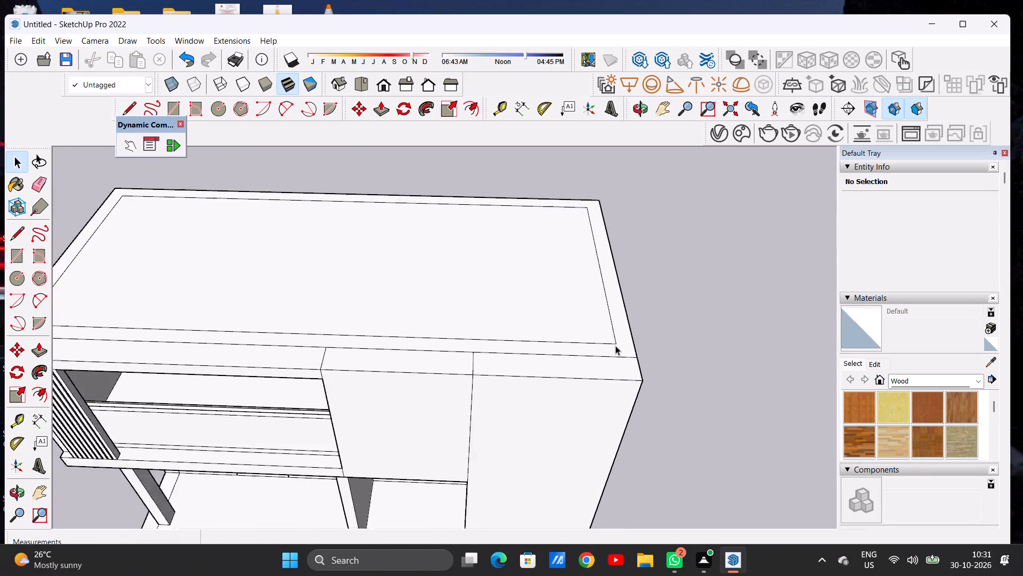
scroll(615, 346, up, 4)
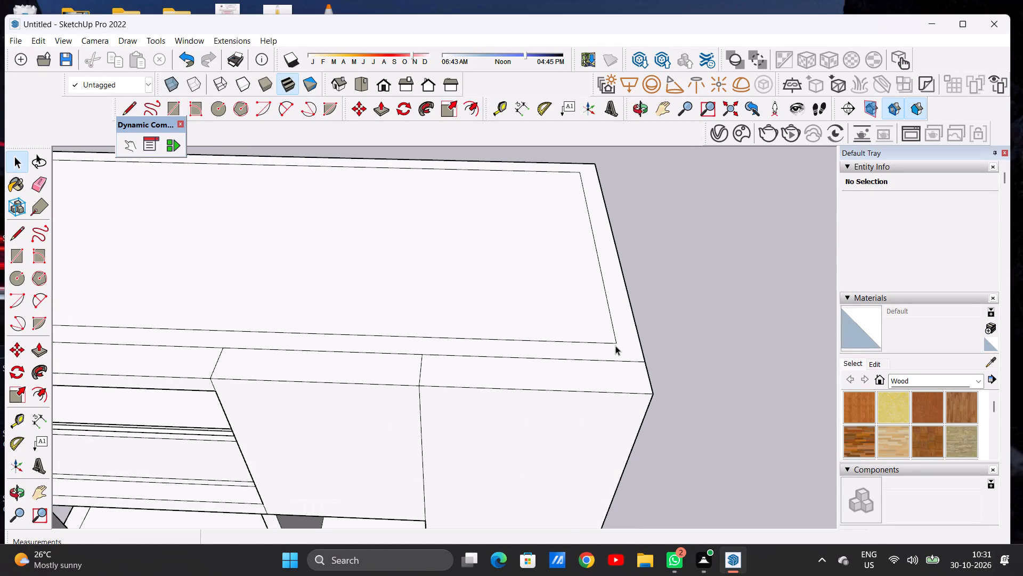
key(l)
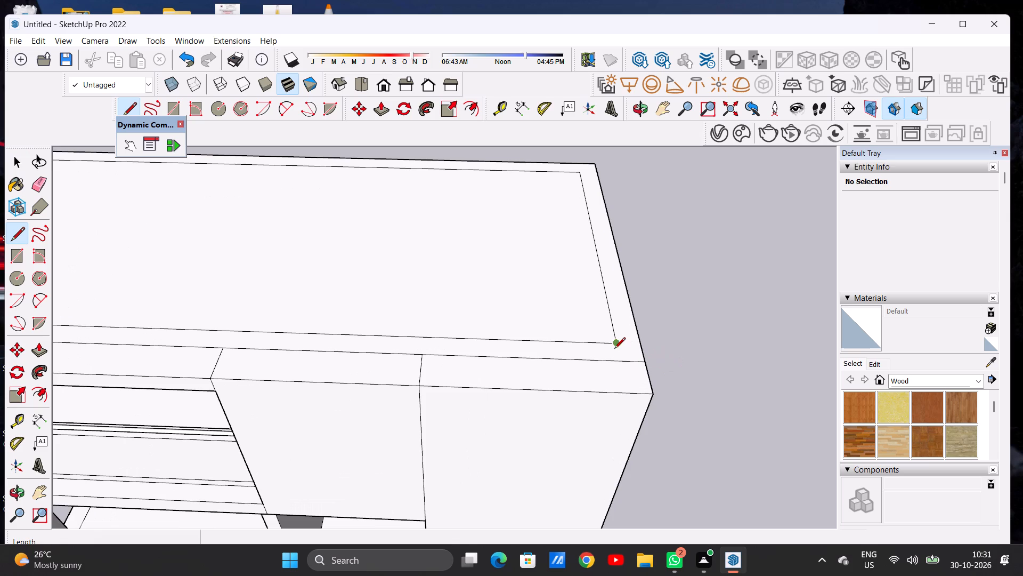
click(615, 345)
scroll(624, 360, up, 6)
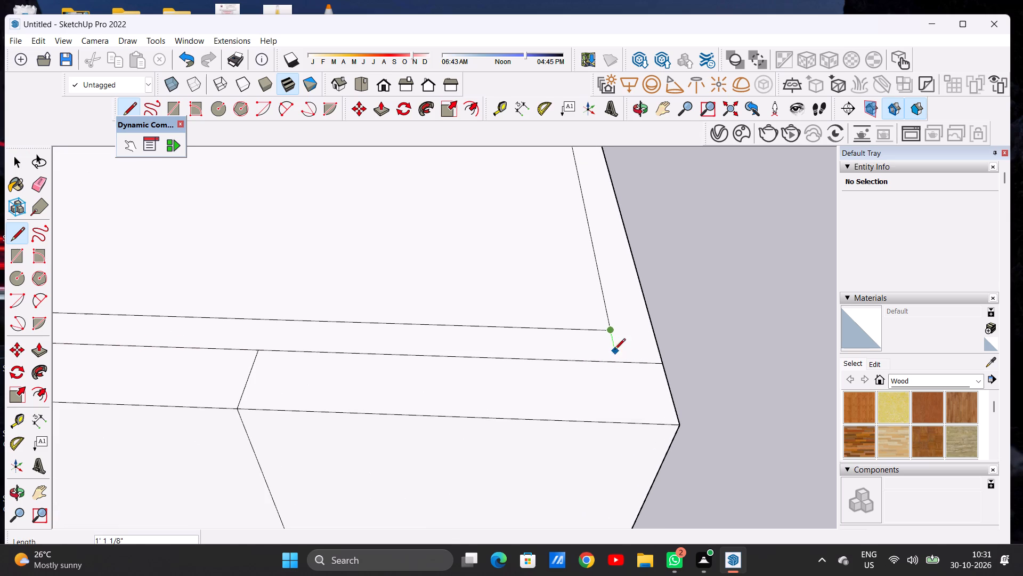
middle_drag(622, 350, 525, 367)
scroll(550, 370, up, 2)
scroll(551, 371, down, 1)
scroll(553, 373, up, 4)
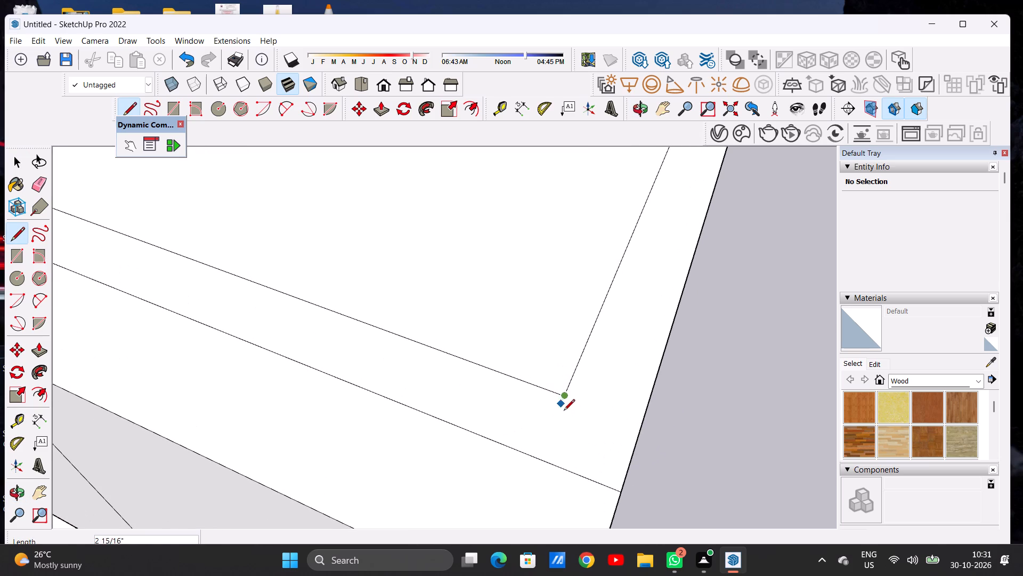
click(533, 461)
key(space)
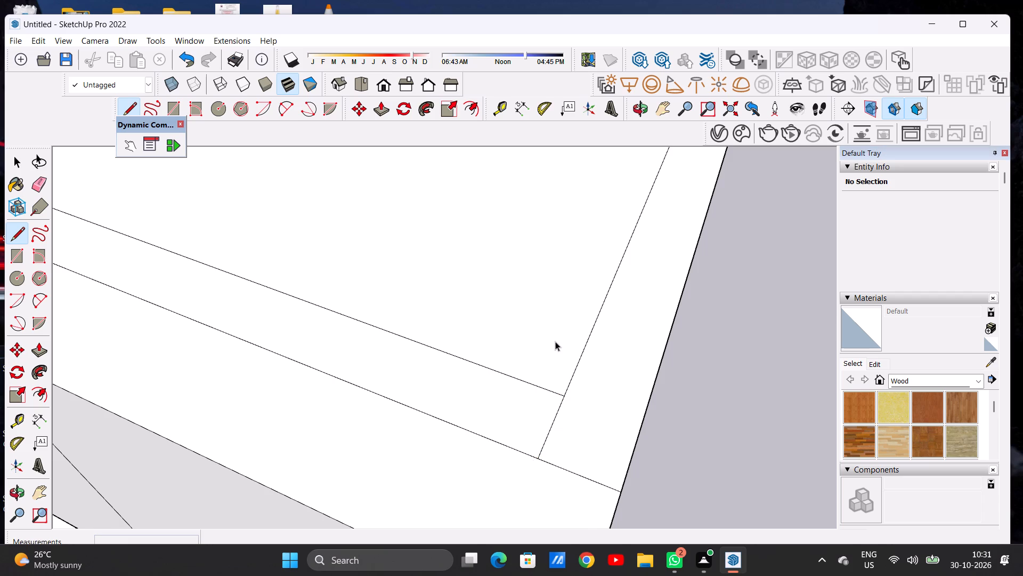
Draw a line about 1' 7 15/16" long extending the inner roof outline's side edge to the front strip, at the corner above the slatted screen.
scroll(562, 370, down, 10)
scroll(550, 420, down, 12)
middle_drag(504, 409, 554, 389)
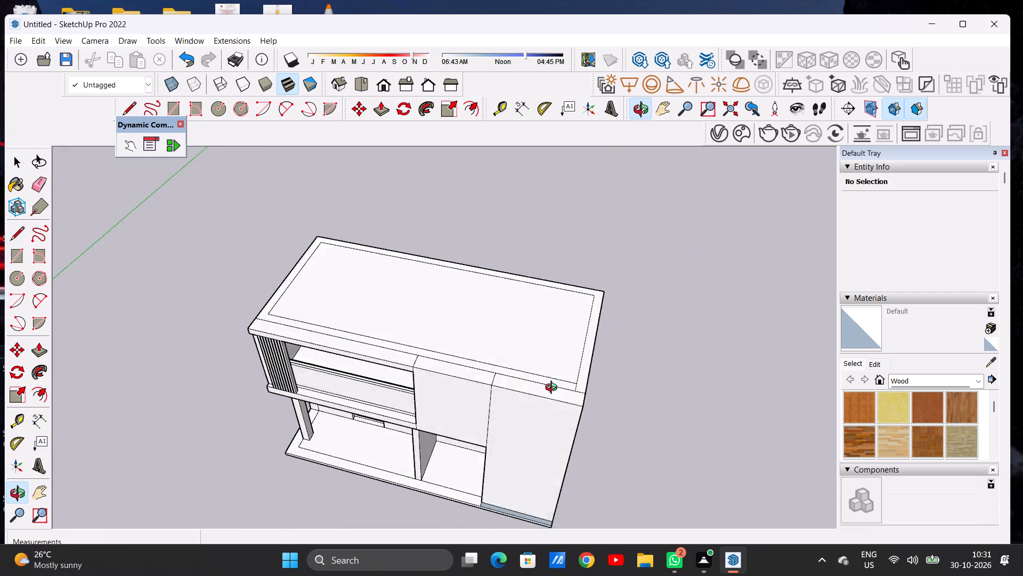
middle_drag(554, 389, 617, 356)
scroll(556, 329, up, 6)
scroll(610, 336, up, 5)
middle_drag(577, 347, 566, 427)
scroll(536, 400, down, 7)
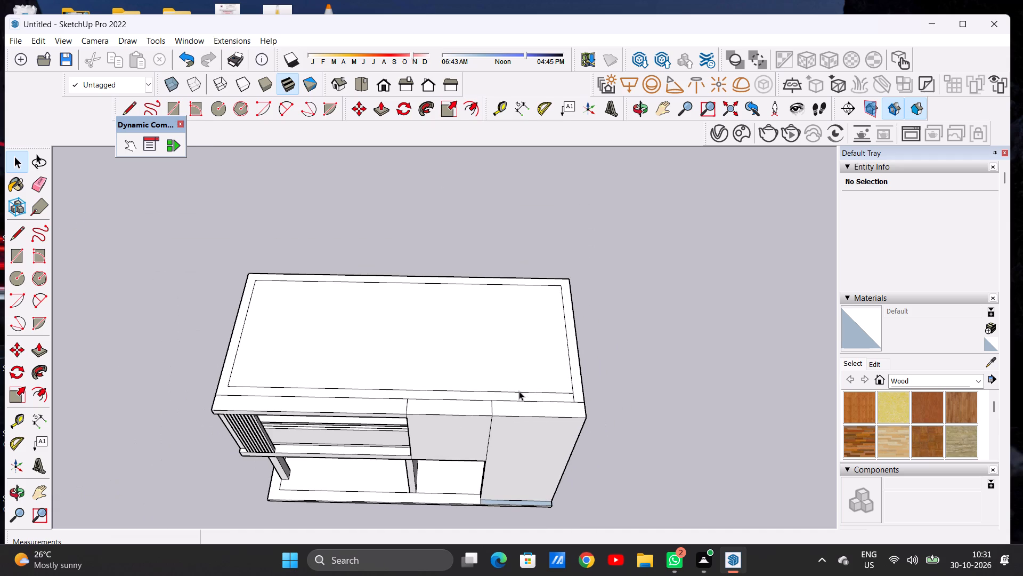
scroll(482, 381, down, 4)
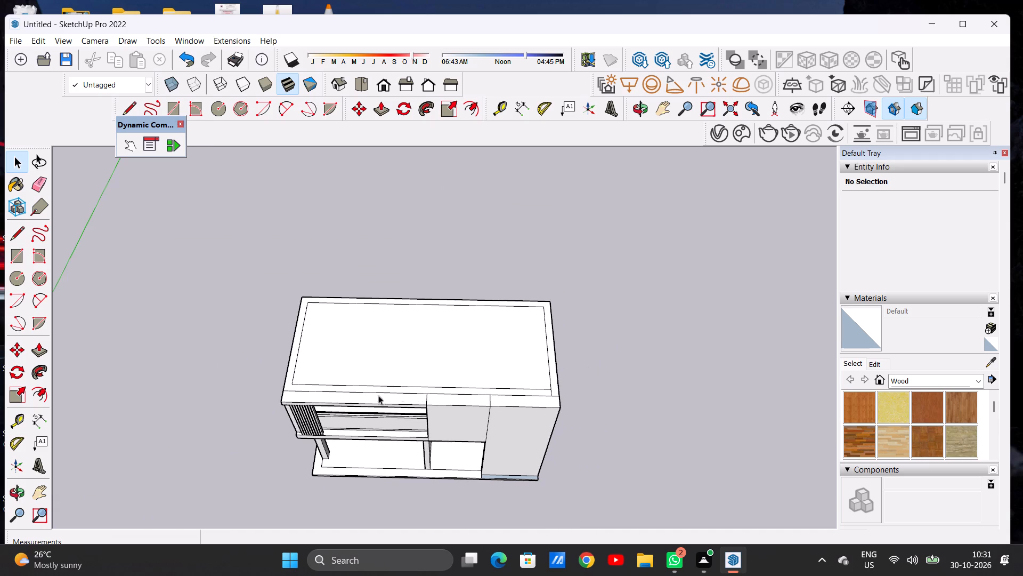
scroll(319, 390, up, 11)
key(l)
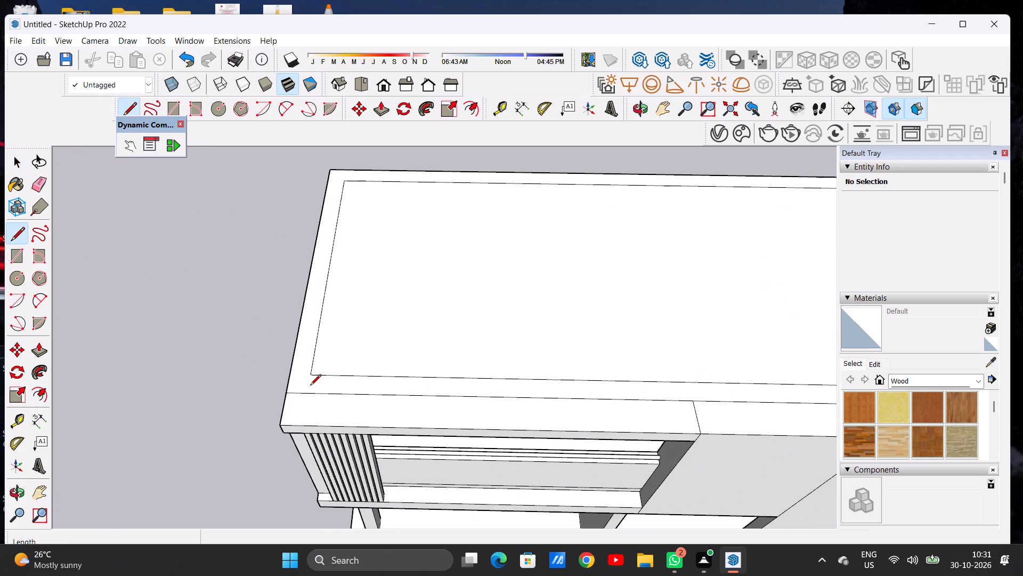
scroll(328, 392, up, 5)
click(303, 365)
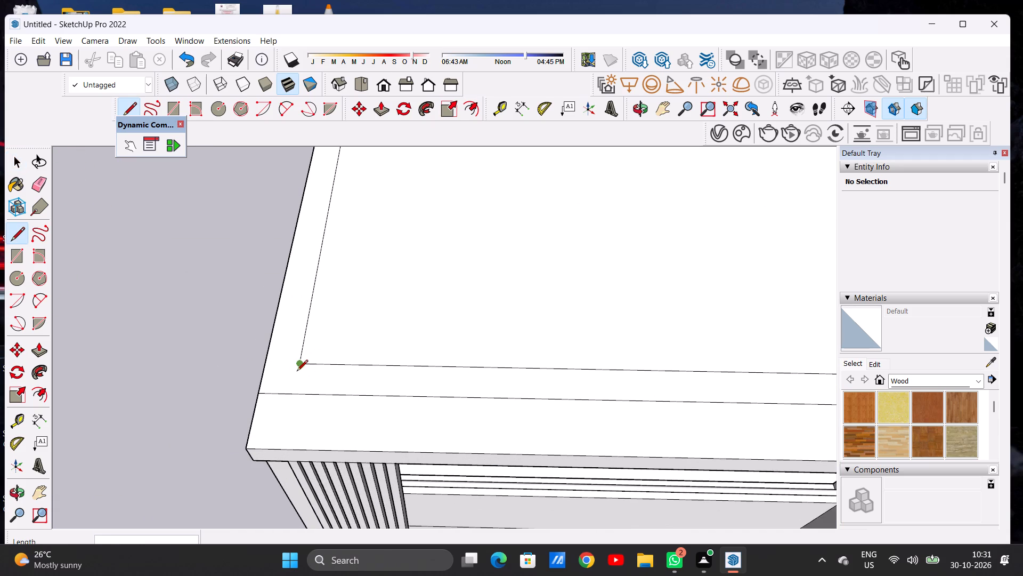
click(296, 393)
key(space)
Push/Pull the roof border face running along the back and both sides up 15' to form upper walls.
scroll(327, 393, down, 5)
scroll(400, 395, down, 8)
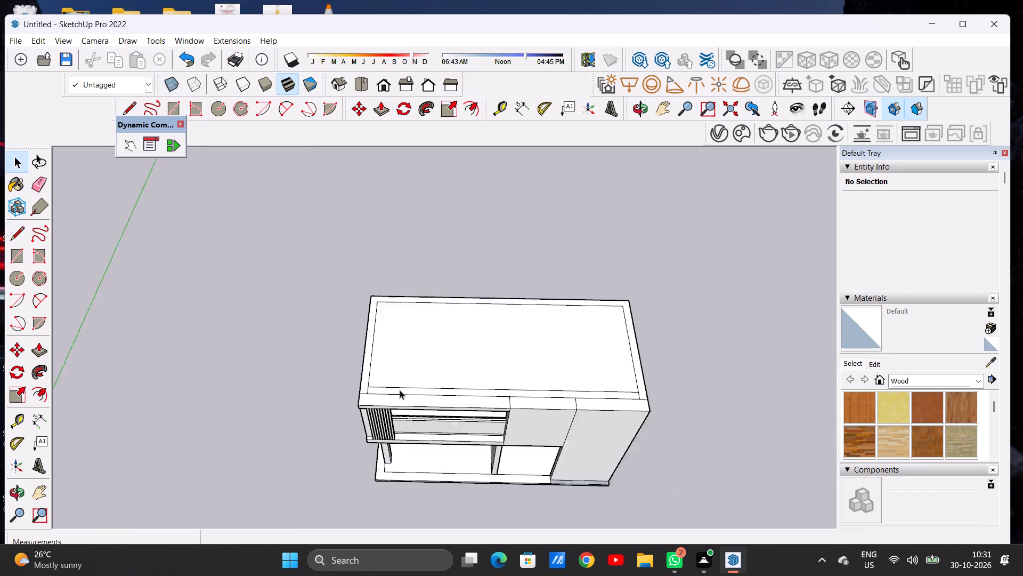
scroll(400, 390, down, 7)
middle_drag(459, 397, 445, 303)
middle_click(445, 303)
scroll(562, 340, up, 6)
key(p)
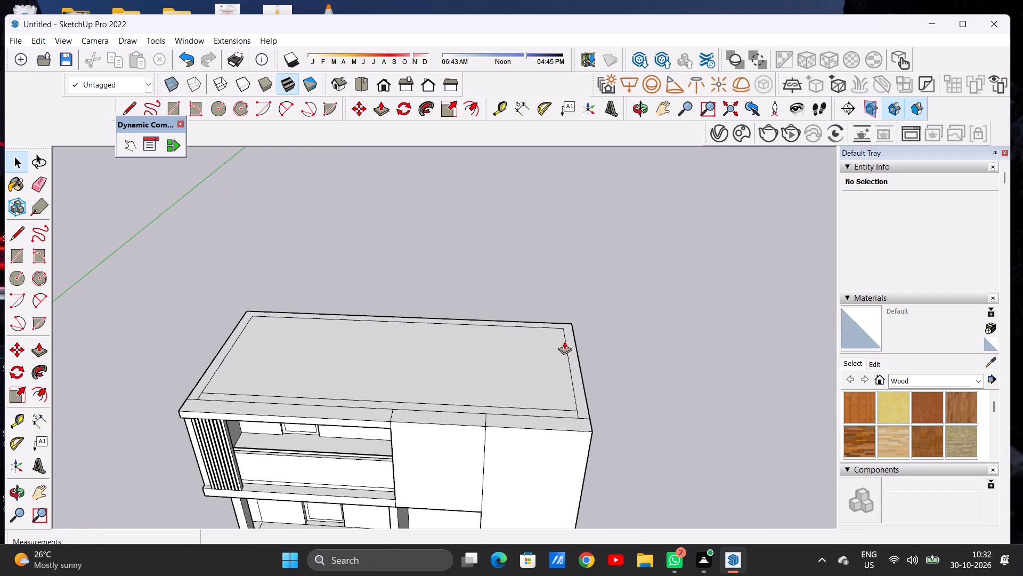
scroll(579, 411, up, 6)
scroll(582, 409, down, 1)
scroll(582, 409, up, 3)
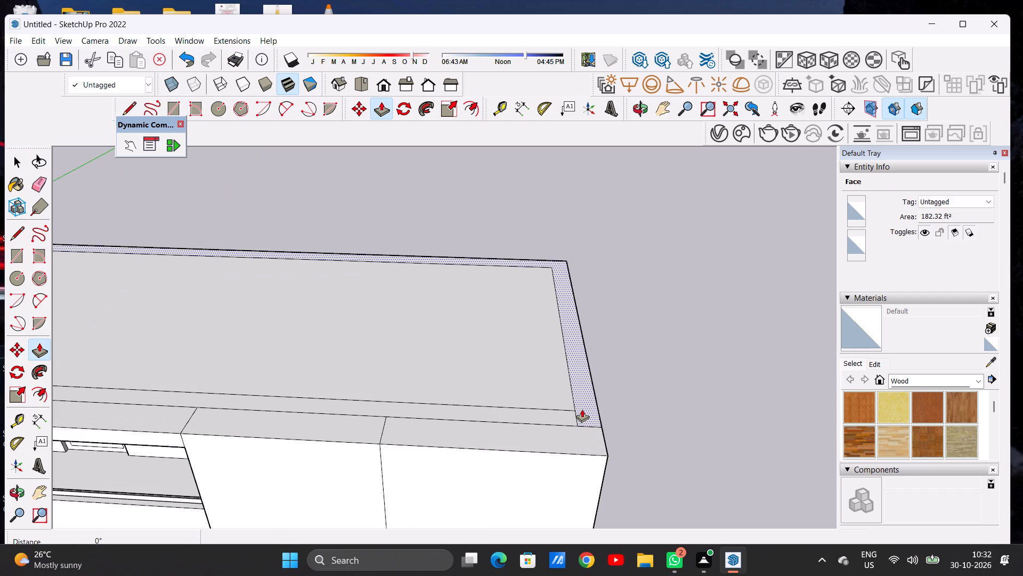
middle_drag(627, 396, 578, 361)
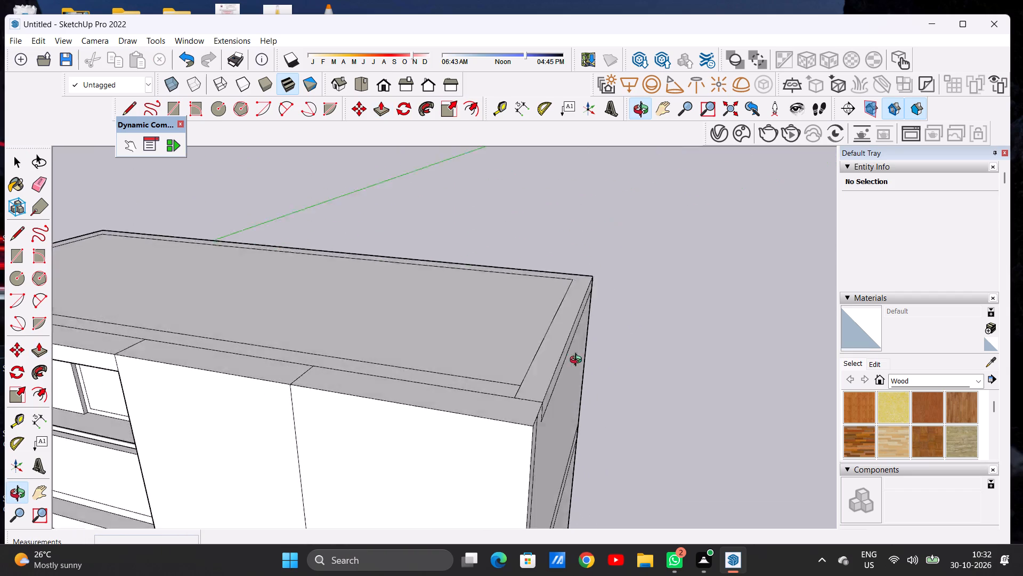
middle_drag(578, 361, 609, 406)
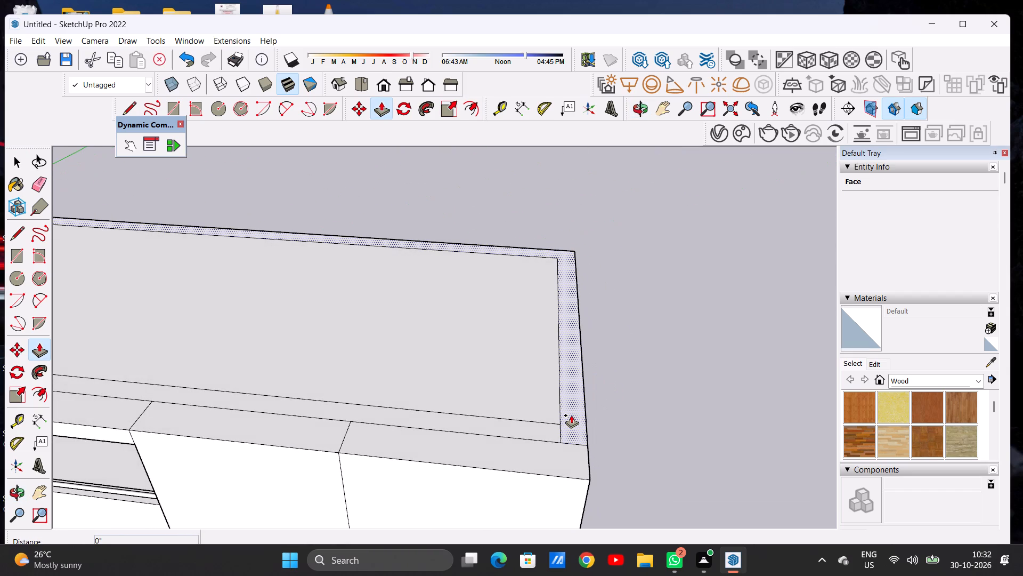
click(571, 415)
scroll(600, 312, down, 6)
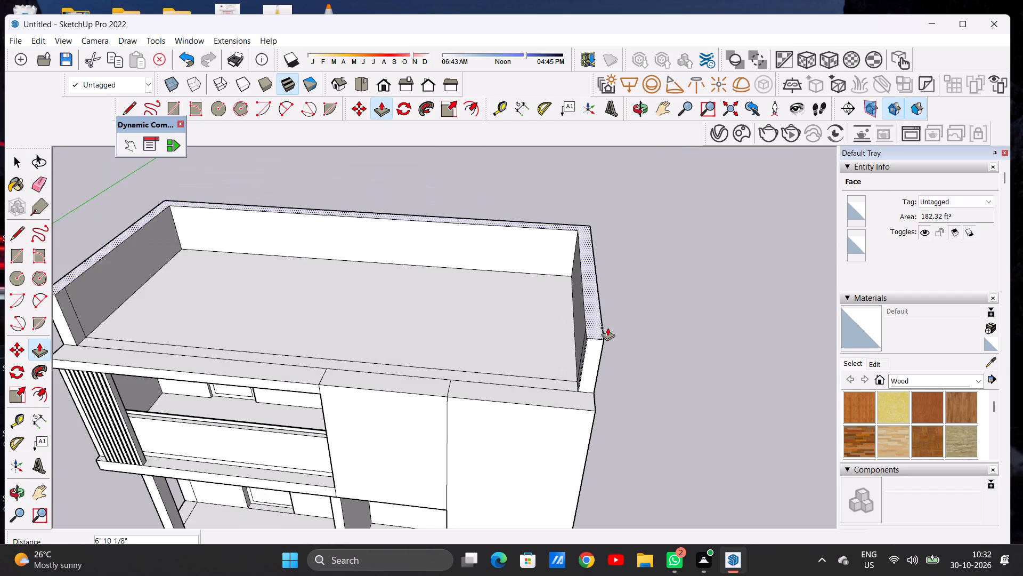
scroll(607, 327, down, 11)
middle_drag(611, 291, 624, 244)
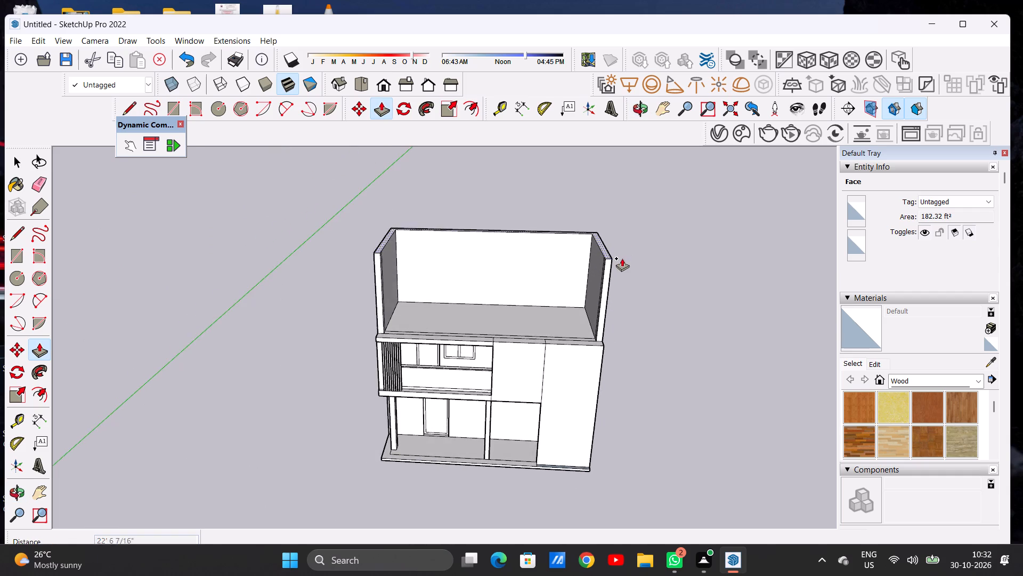
scroll(622, 259, up, 5)
middle_drag(616, 288, 658, 257)
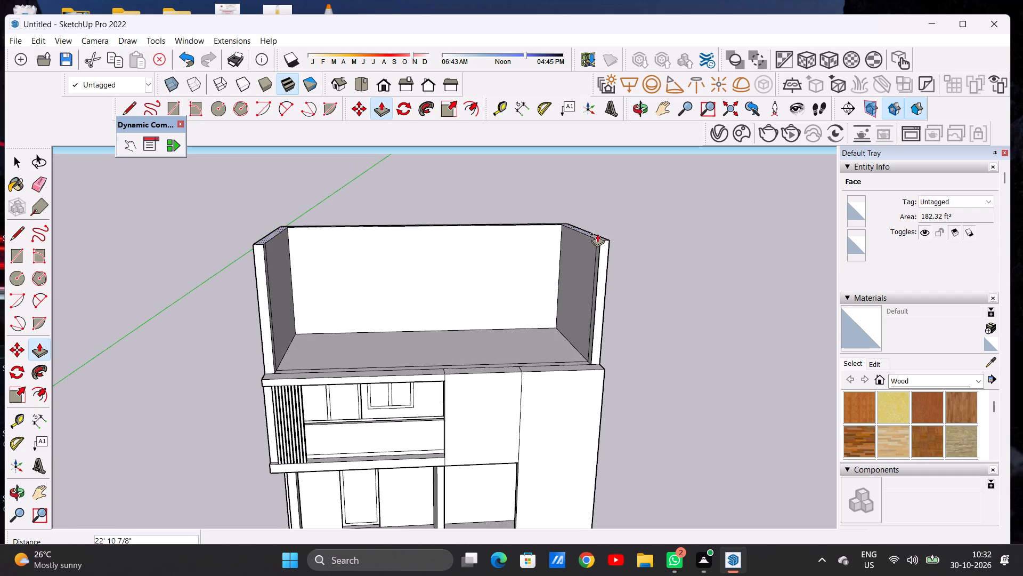
key(1)
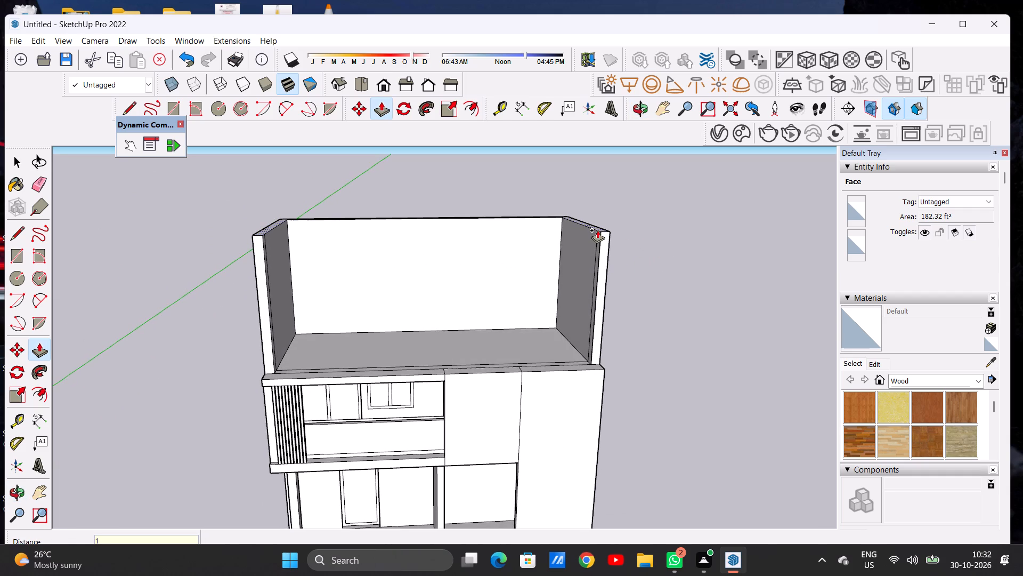
text(5')
key(Return)
key(space)
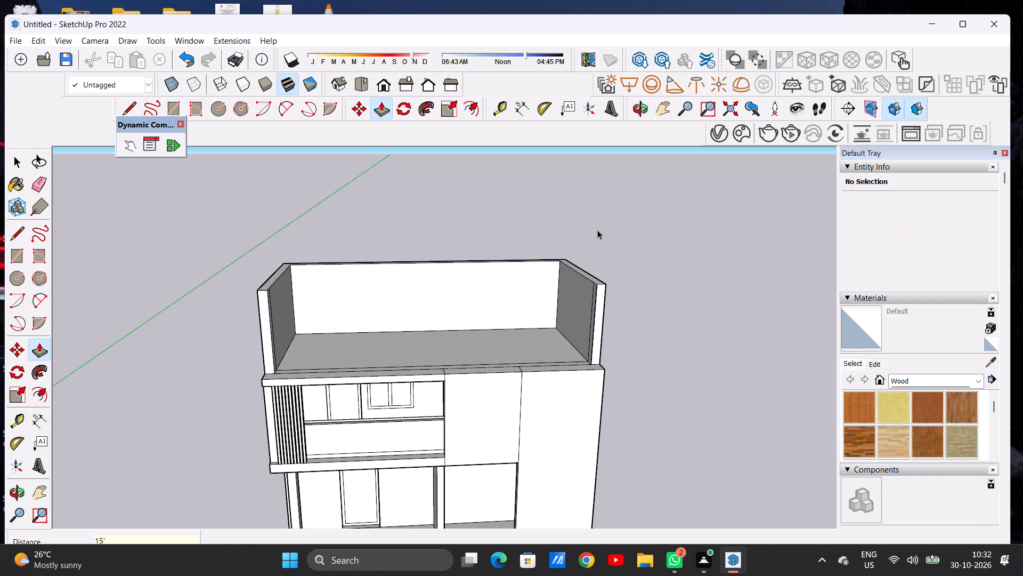
Examine the open front edge of the roof, where the front strip and wall tops meet the raised side walls.
scroll(514, 268, down, 14)
scroll(515, 300, up, 5)
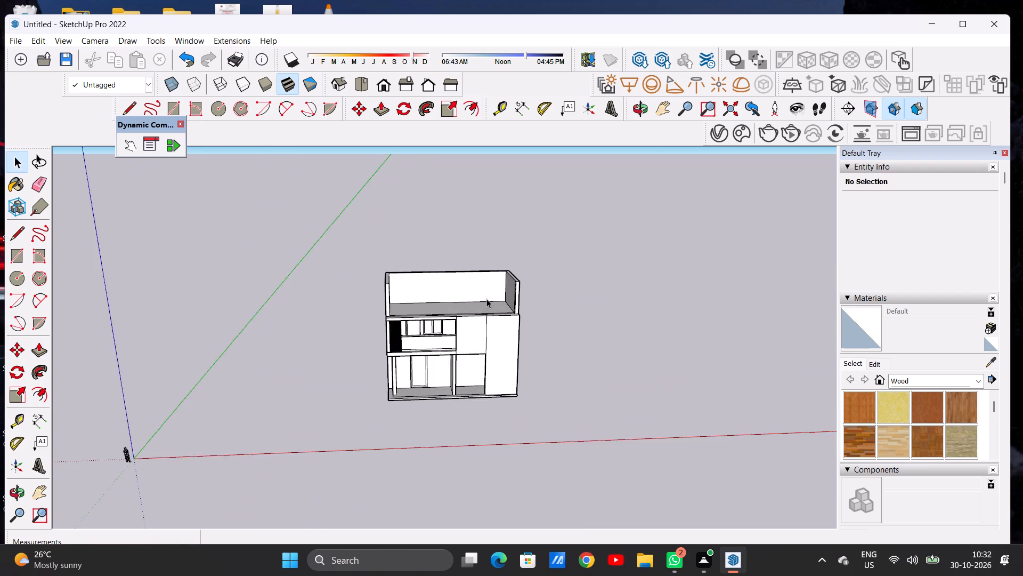
scroll(474, 298, down, 2)
scroll(469, 298, up, 4)
middle_drag(478, 284, 443, 364)
scroll(429, 316, up, 6)
scroll(429, 316, down, 1)
scroll(429, 316, up, 2)
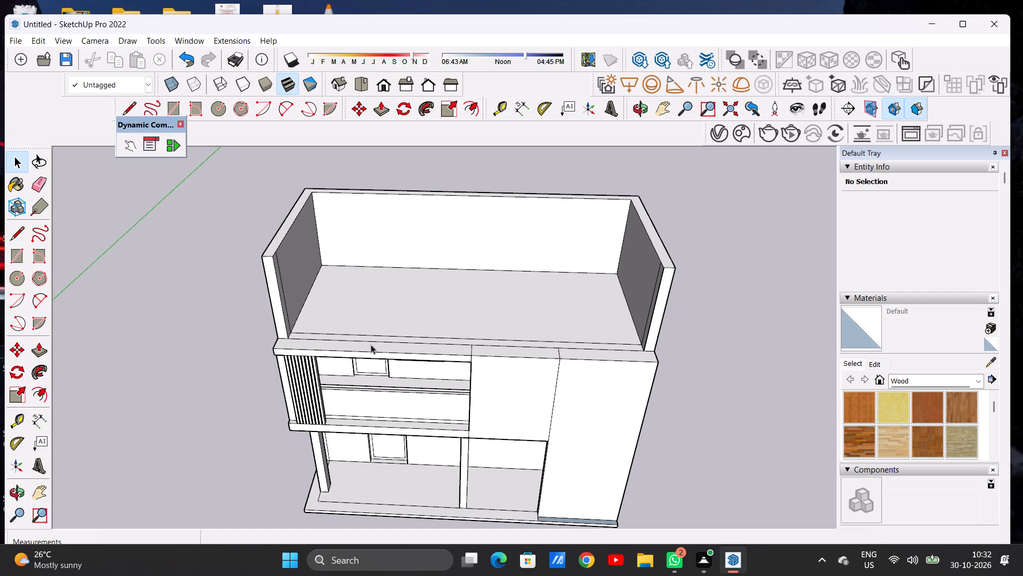
scroll(469, 358, up, 6)
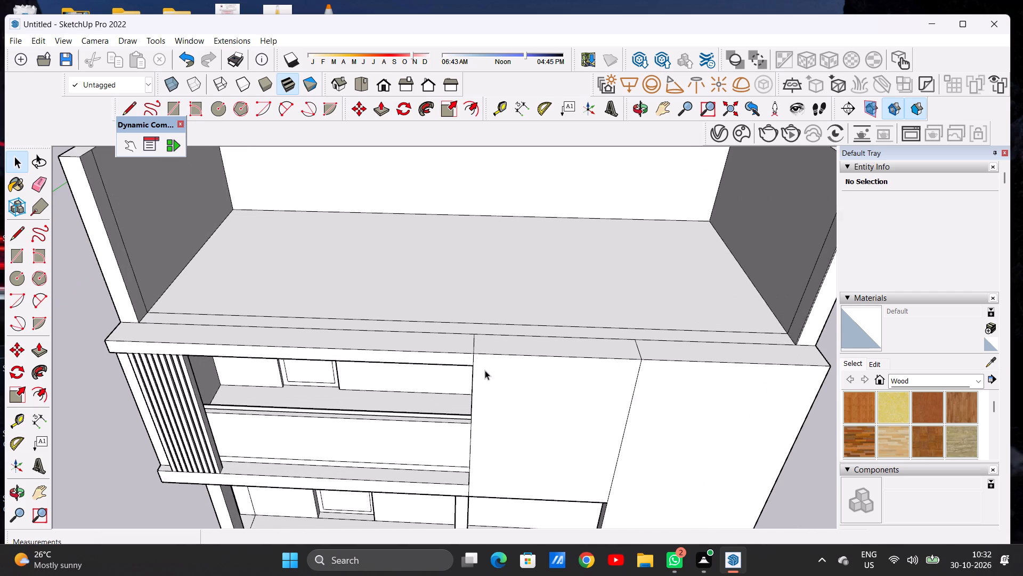
middle_drag(485, 368, 477, 300)
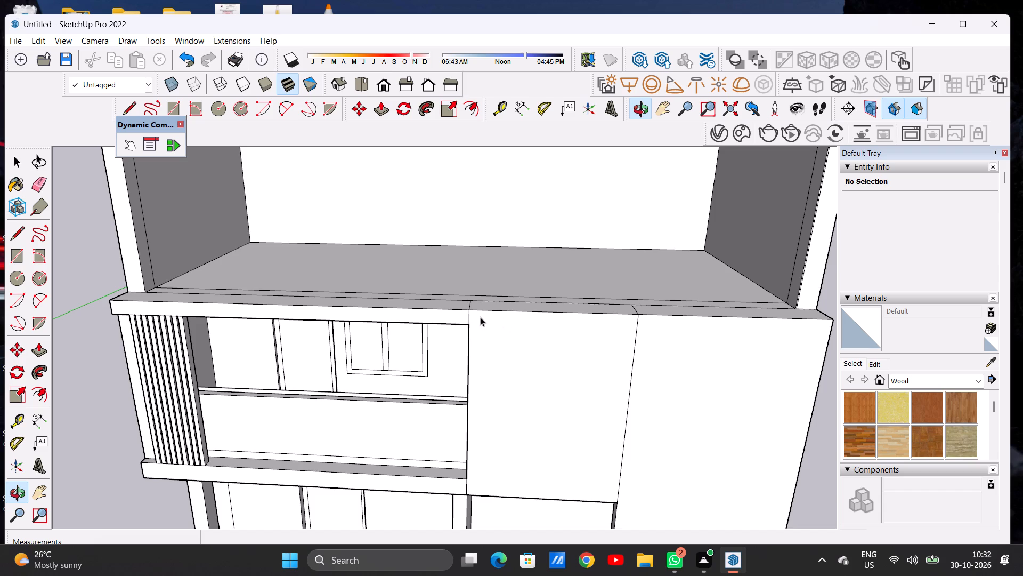
middle_drag(467, 285, 492, 378)
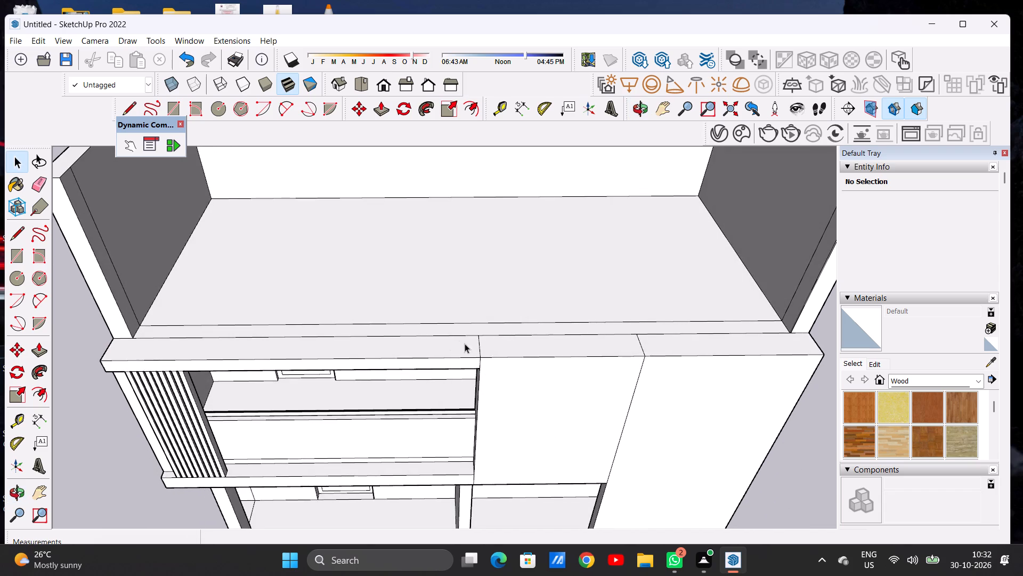
scroll(443, 342, down, 7)
scroll(513, 335, up, 1)
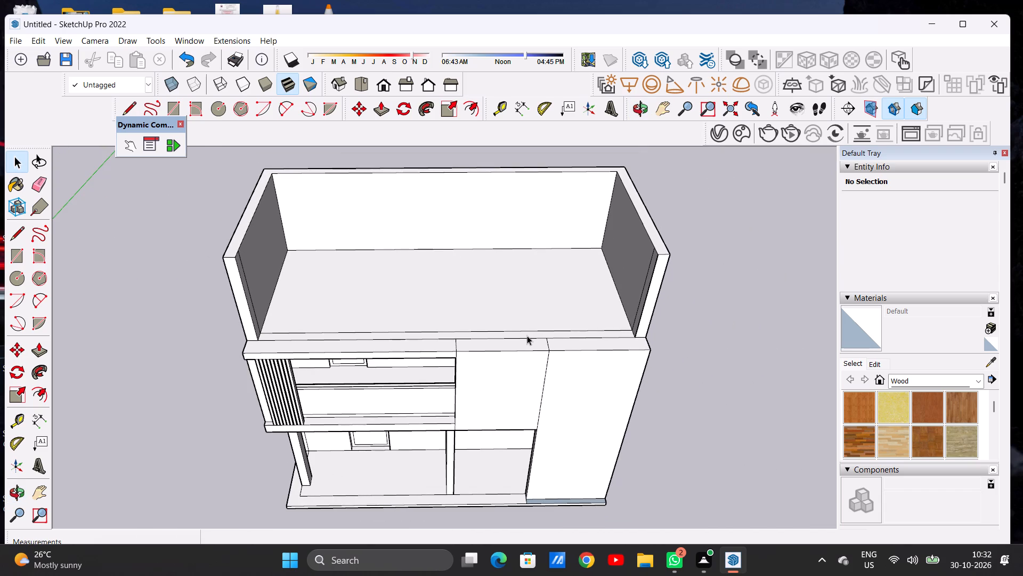
scroll(529, 335, up, 2)
middle_drag(507, 362, 524, 254)
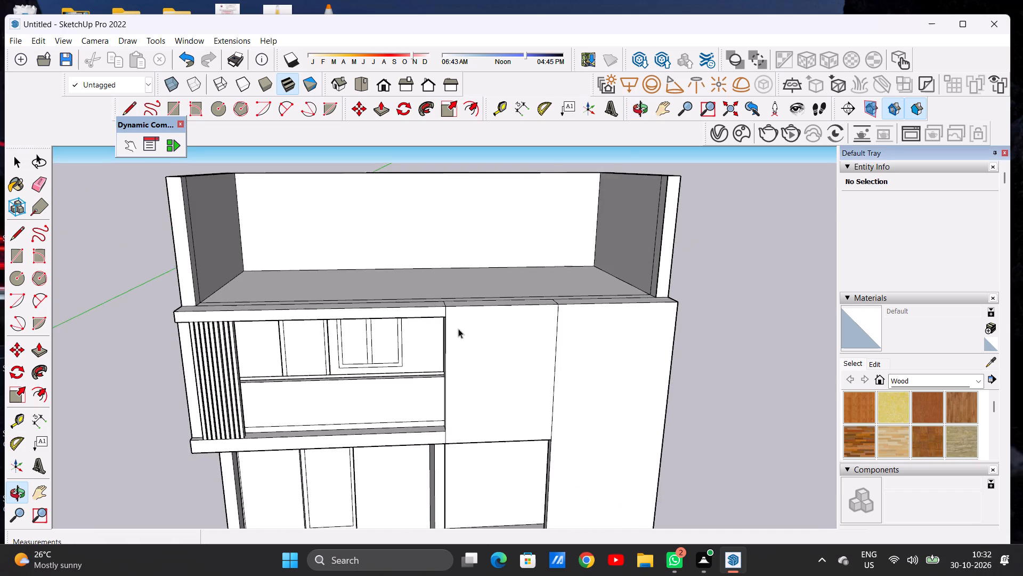
middle_drag(453, 340, 618, 289)
middle_drag(491, 323, 578, 291)
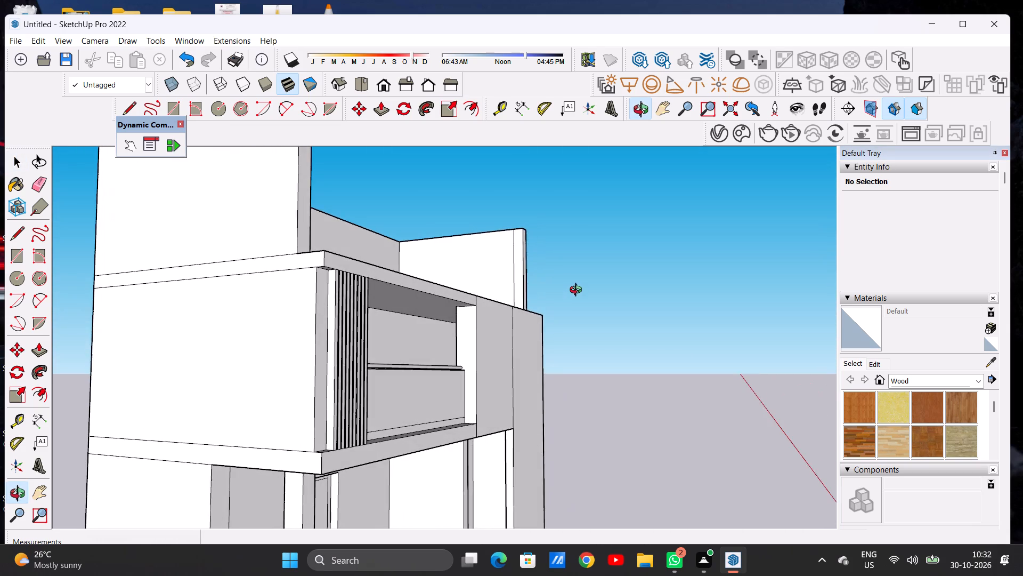
middle_drag(578, 291, 325, 340)
scroll(478, 315, down, 12)
middle_drag(494, 304, 466, 417)
scroll(476, 331, up, 3)
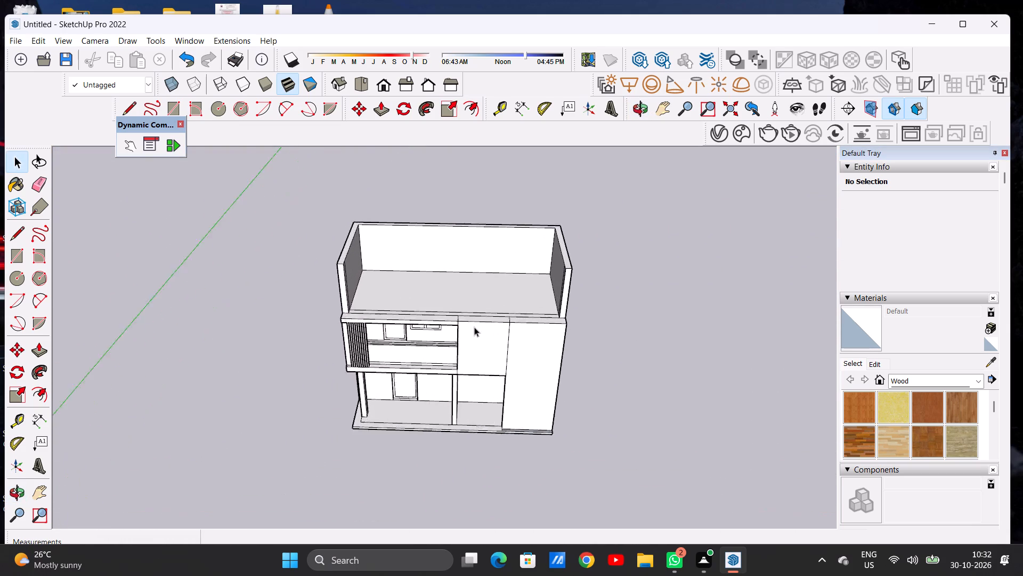
scroll(474, 327, up, 3)
middle_drag(464, 316, 481, 391)
scroll(489, 331, up, 5)
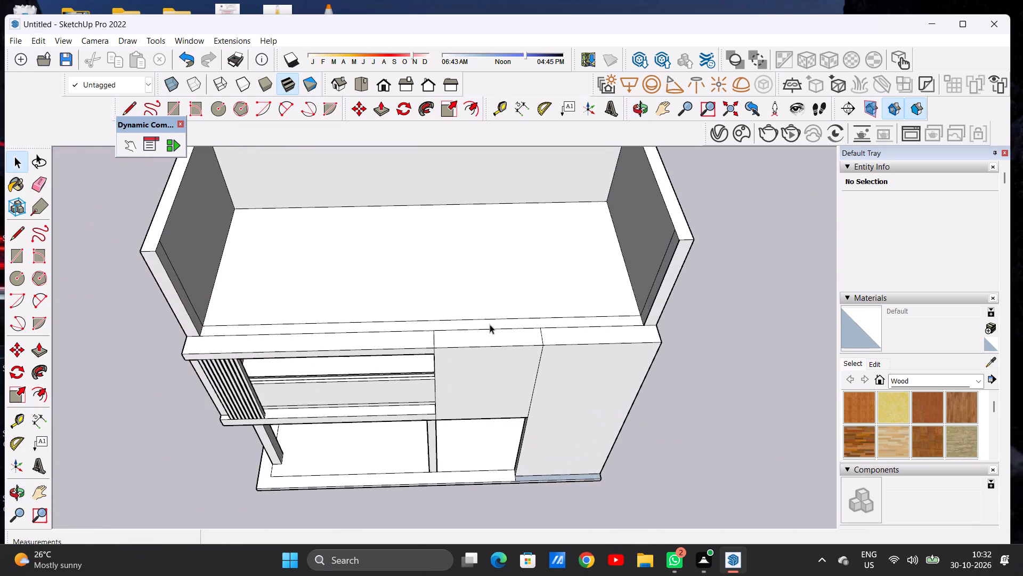
middle_drag(482, 321, 490, 395)
scroll(632, 361, up, 6)
middle_drag(635, 356, 586, 353)
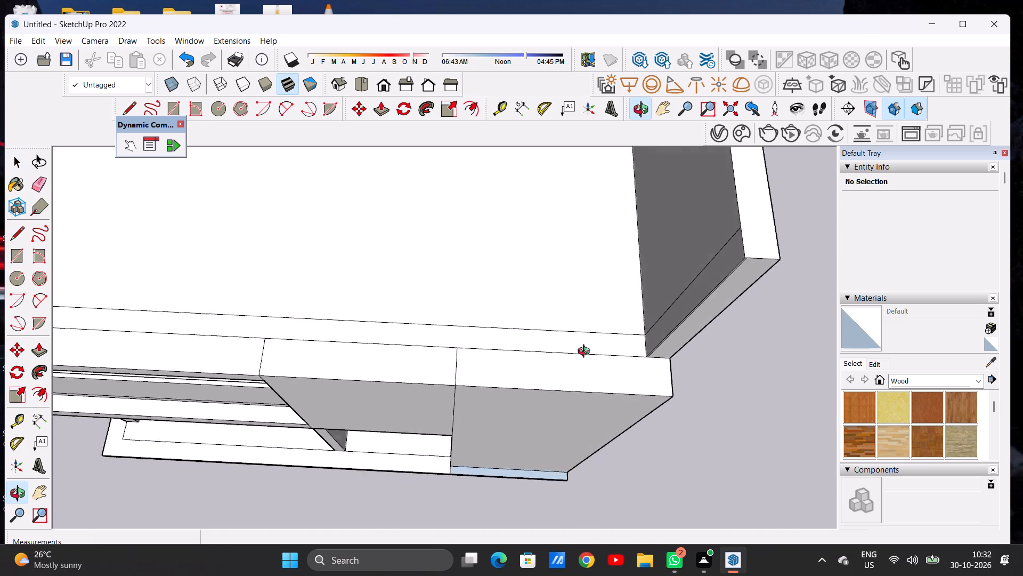
middle_drag(586, 353, 659, 258)
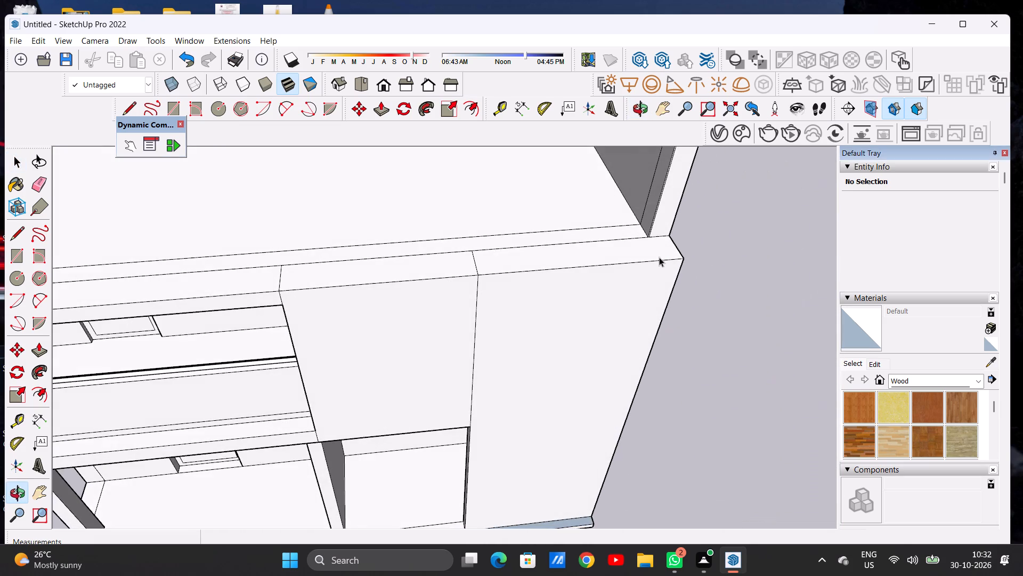
scroll(547, 308, down, 7)
middle_drag(578, 277, 566, 335)
scroll(477, 311, down, 5)
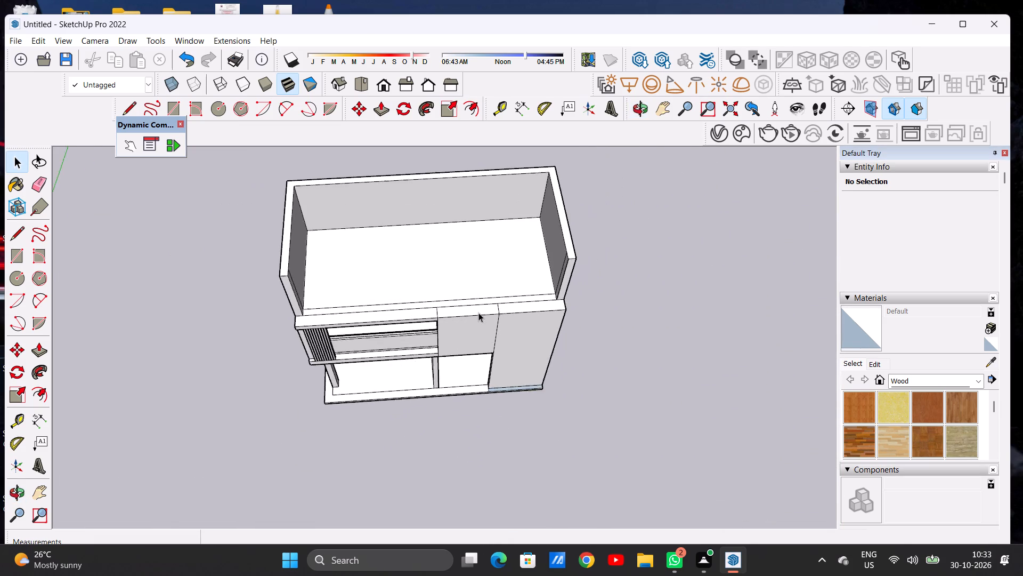
scroll(478, 313, down, 1)
scroll(564, 298, up, 3)
scroll(548, 303, down, 1)
scroll(541, 302, up, 9)
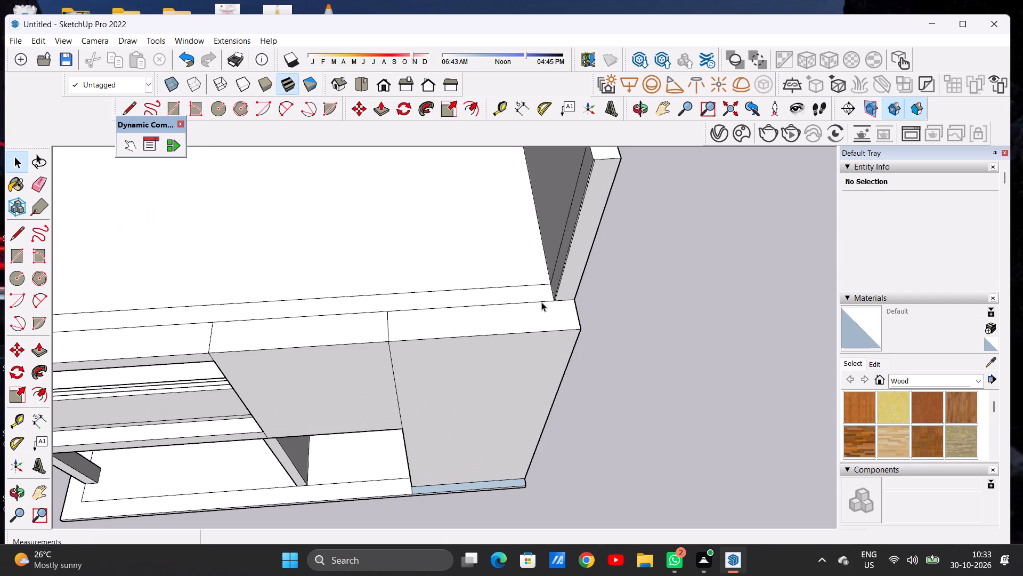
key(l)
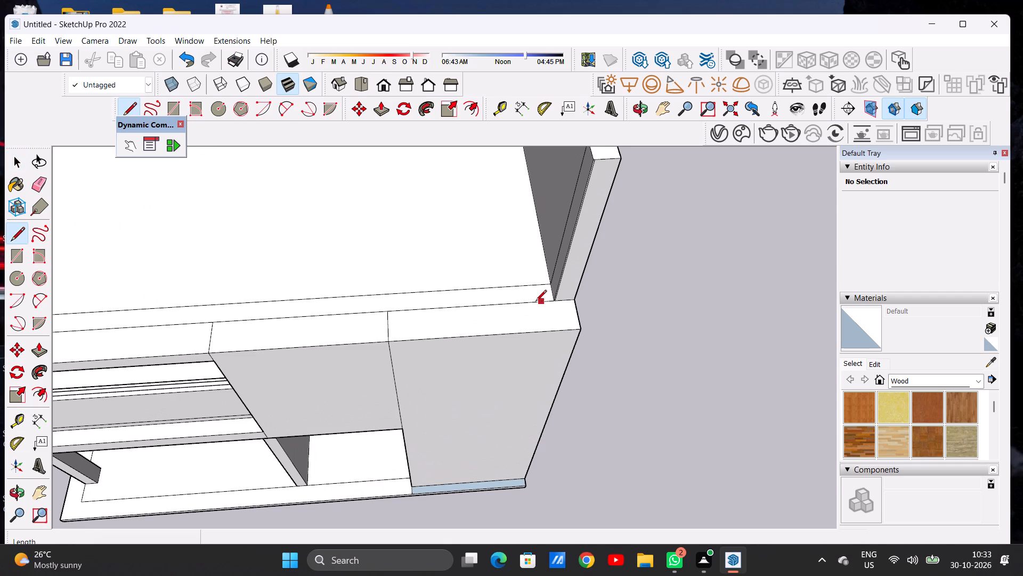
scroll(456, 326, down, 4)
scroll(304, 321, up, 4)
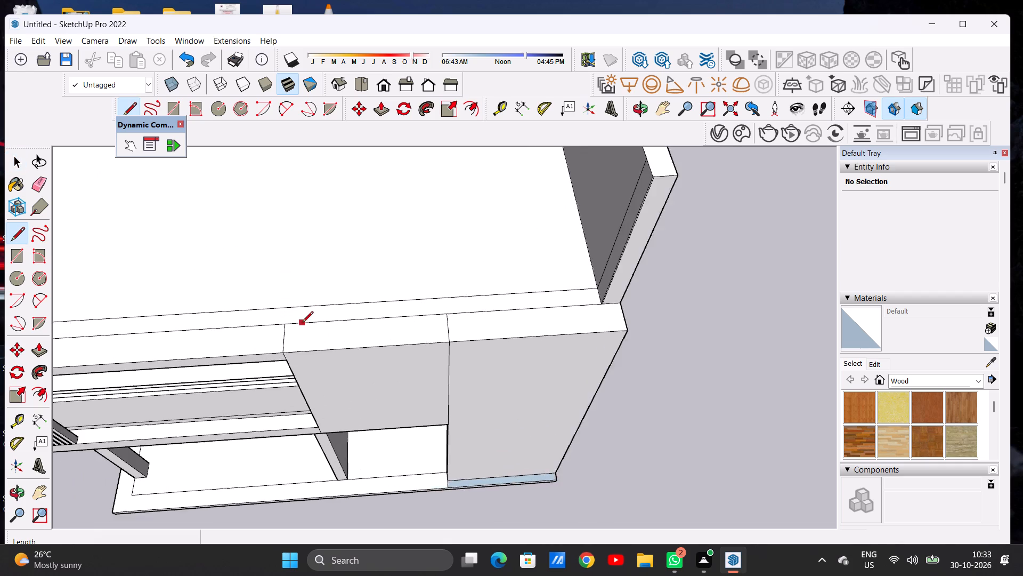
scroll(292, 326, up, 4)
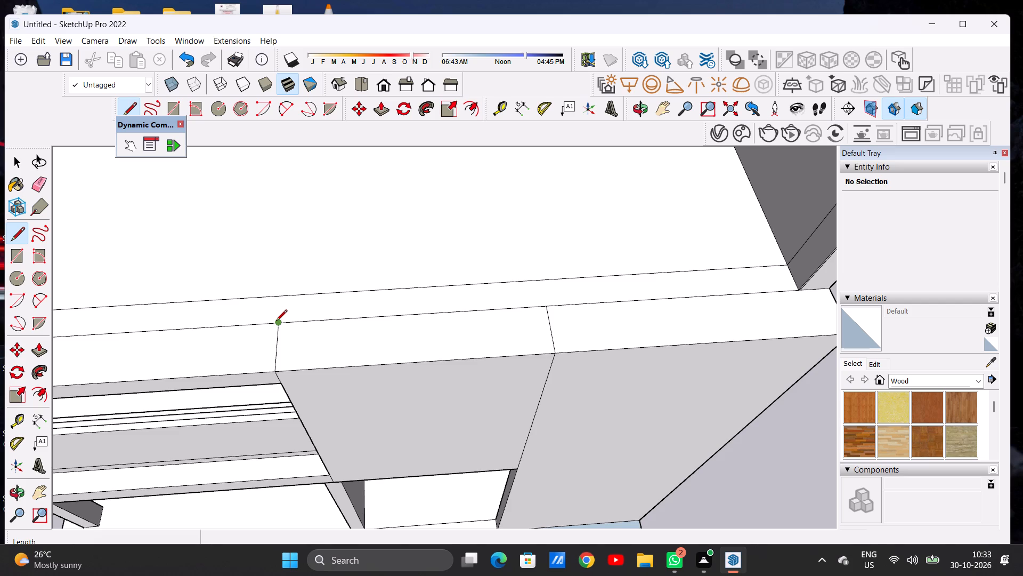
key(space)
Push/Pull the front strip section above the tall wall block up 15', level with the top of the side wall.
key(p)
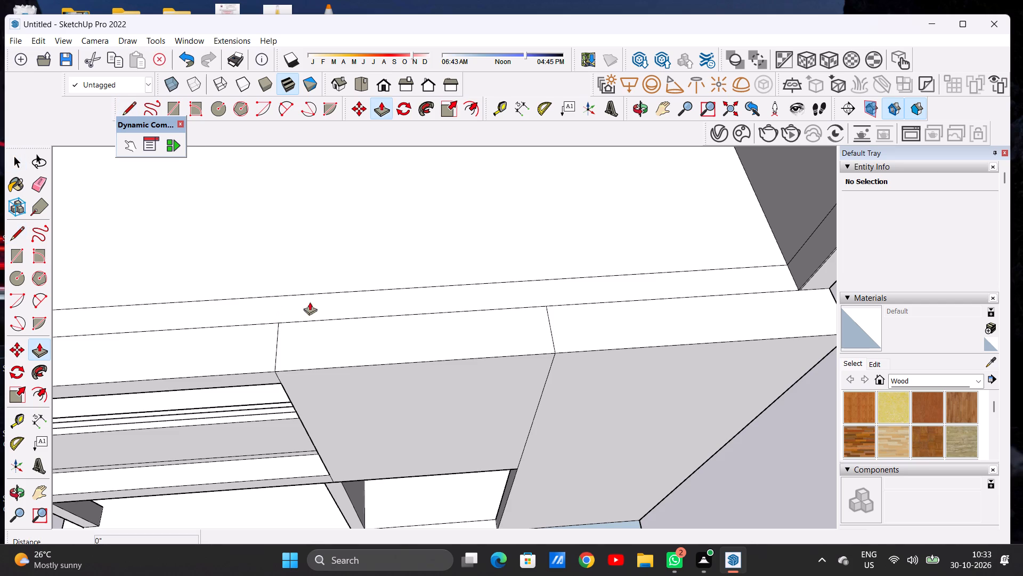
scroll(347, 302, down, 4)
scroll(362, 306, up, 1)
scroll(411, 296, down, 3)
middle_drag(605, 342, 548, 303)
scroll(643, 299, up, 4)
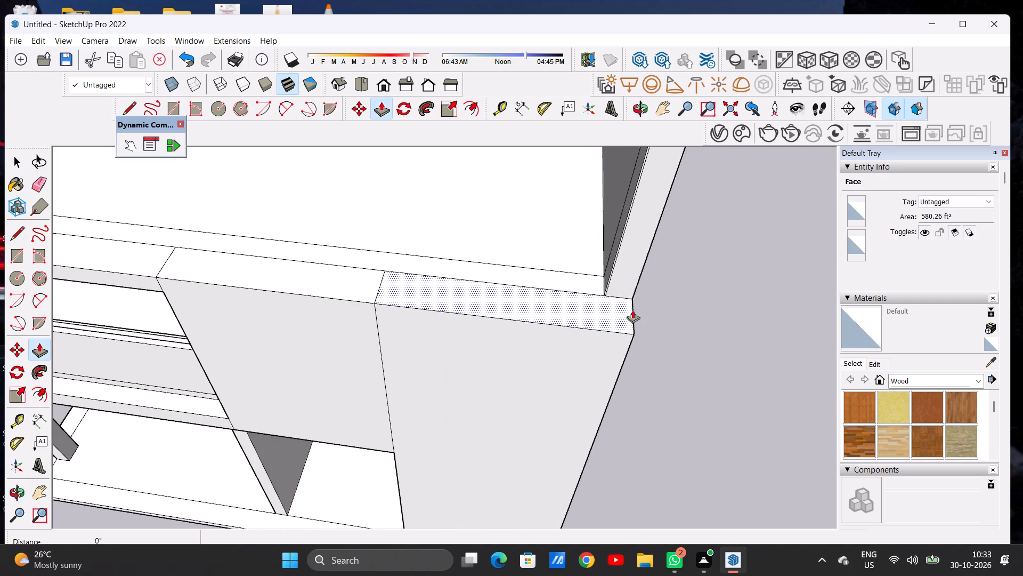
click(624, 315)
scroll(624, 294, down, 2)
scroll(624, 295, up, 1)
scroll(624, 296, down, 15)
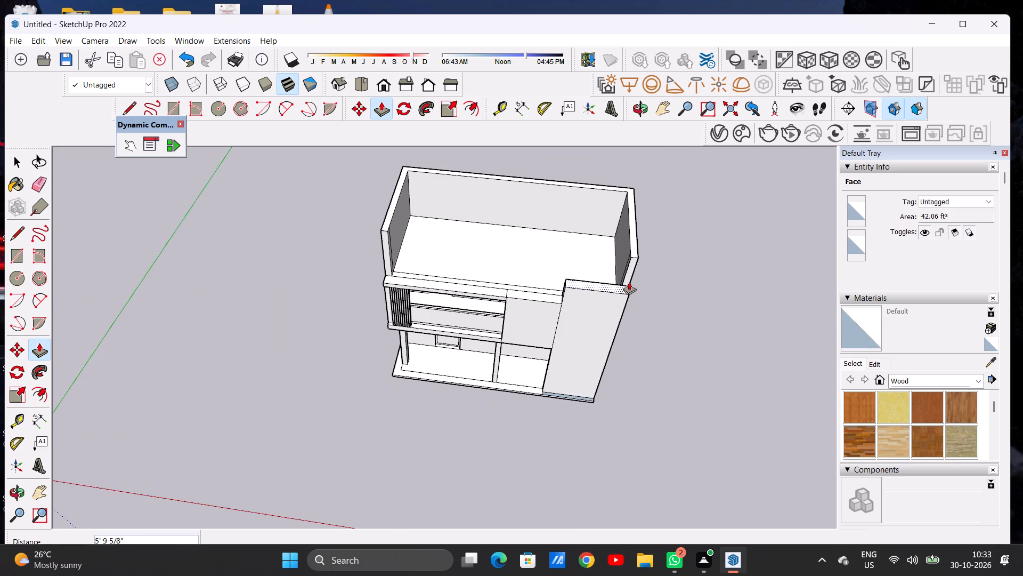
scroll(647, 249, up, 20)
scroll(647, 249, up, 2)
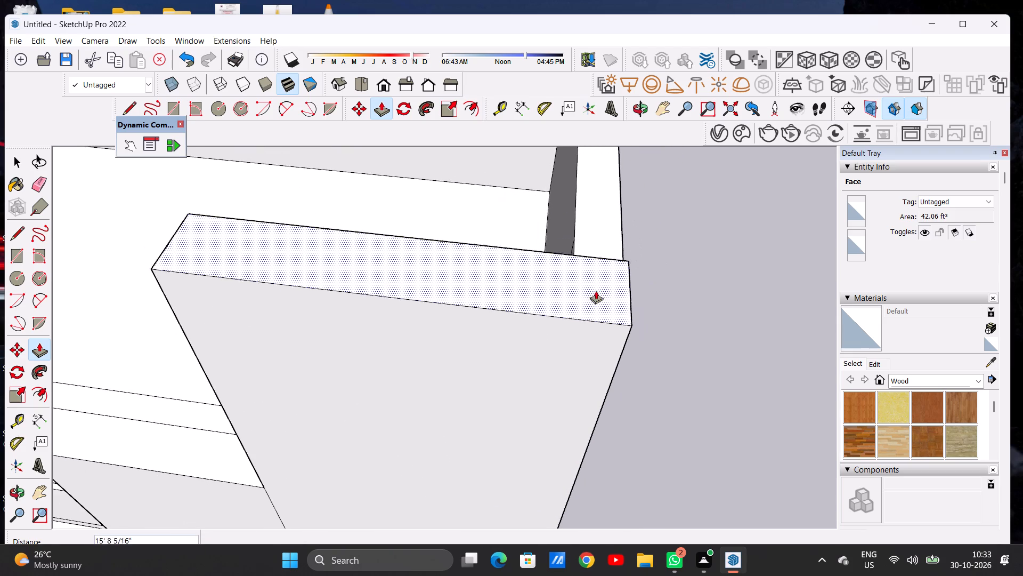
middle_drag(640, 305, 420, 310)
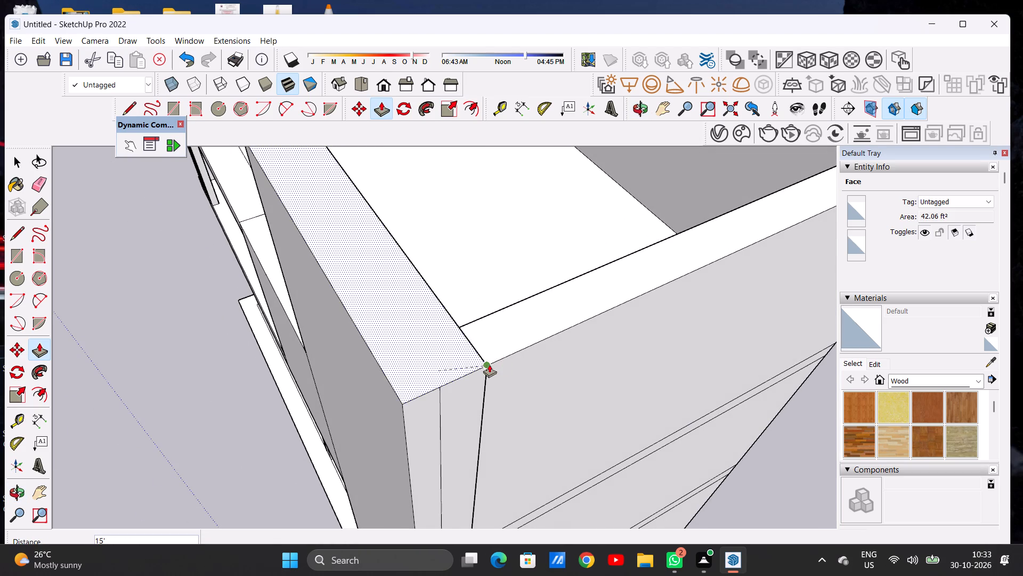
click(489, 364)
Push/Pull the adjoining front strip section beside the tall block up 15' to match the raised wall top.
scroll(494, 342, down, 19)
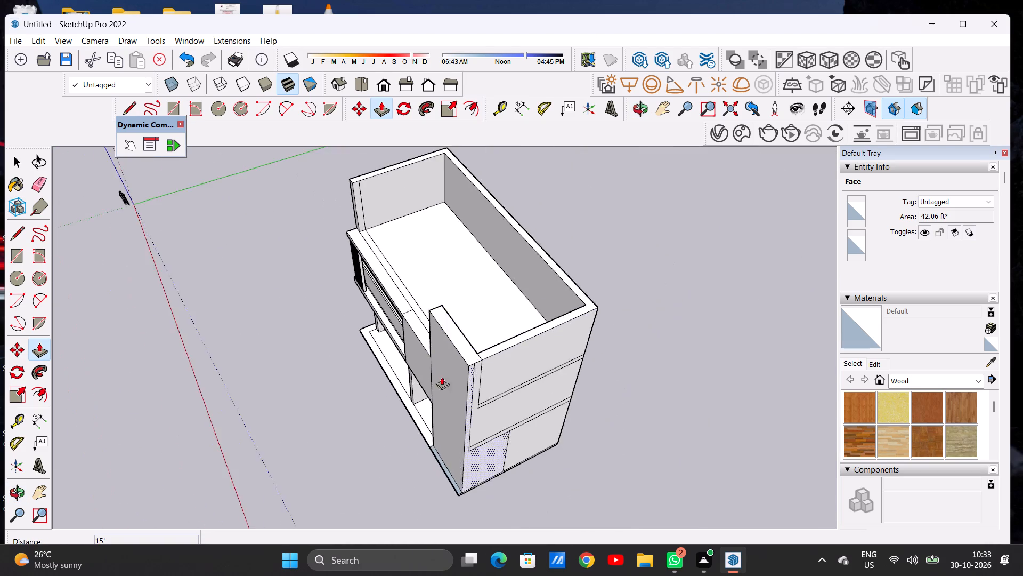
middle_drag(439, 370, 702, 223)
scroll(553, 350, down, 4)
middle_drag(516, 309, 515, 412)
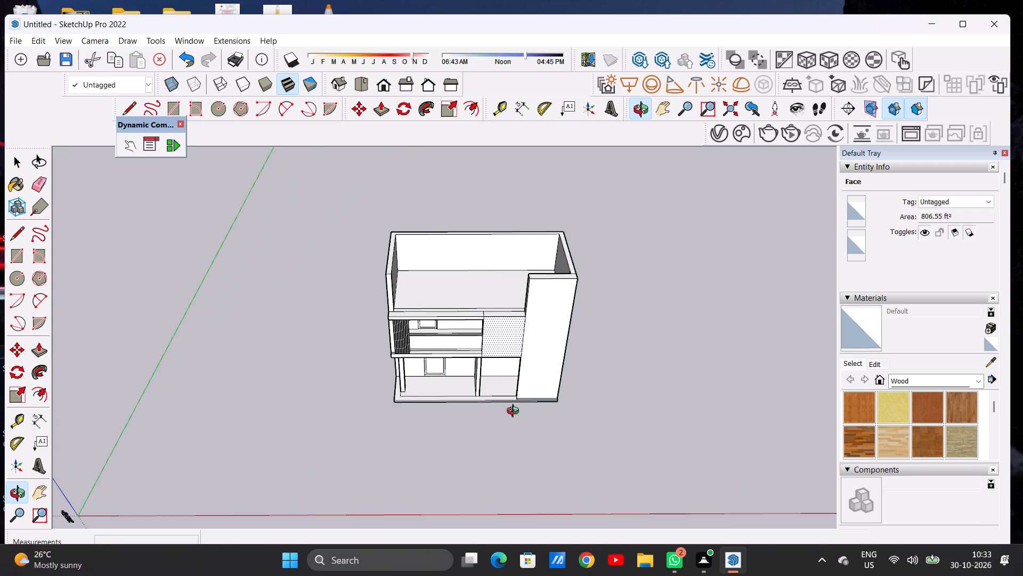
middle_drag(515, 412, 508, 429)
scroll(519, 308, up, 1)
scroll(519, 308, down, 1)
scroll(519, 308, up, 13)
click(528, 329)
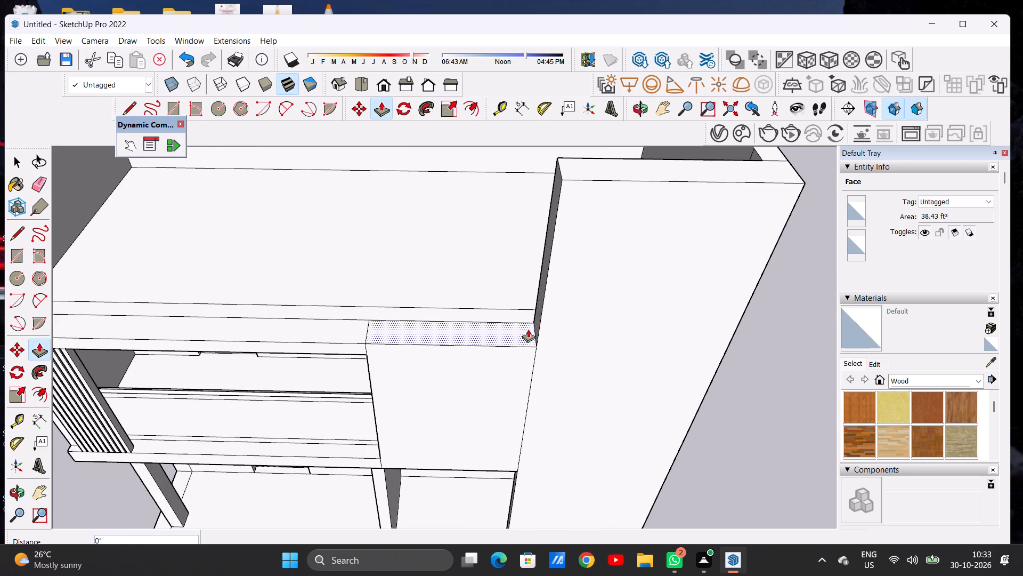
click(563, 175)
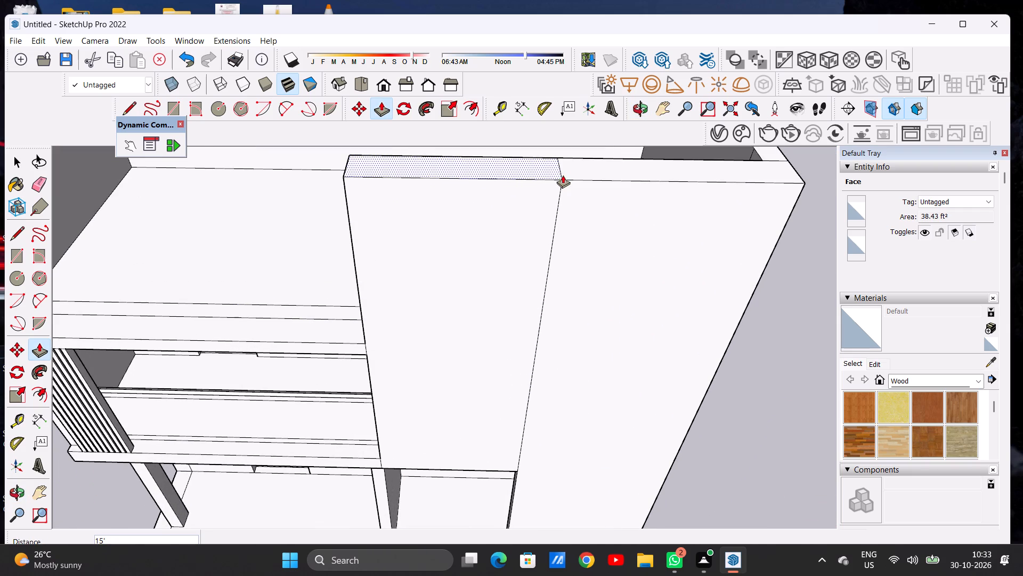
key(space)
Examine the raised front wall sections, the open roof edge and the inner side of the upper walls.
scroll(555, 297, down, 15)
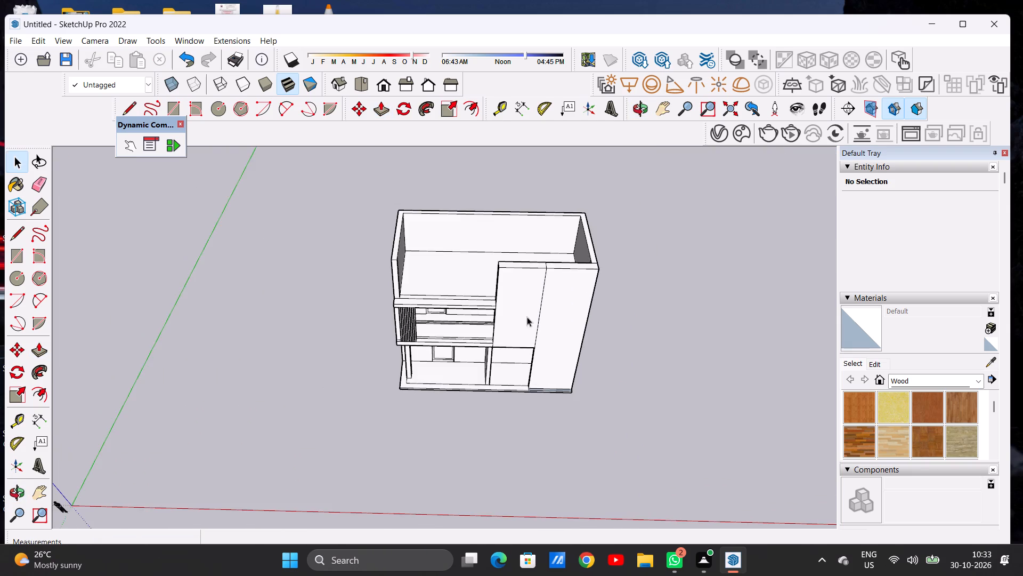
middle_drag(525, 308, 524, 245)
scroll(483, 290, up, 7)
middle_drag(482, 292, 502, 394)
scroll(488, 320, up, 7)
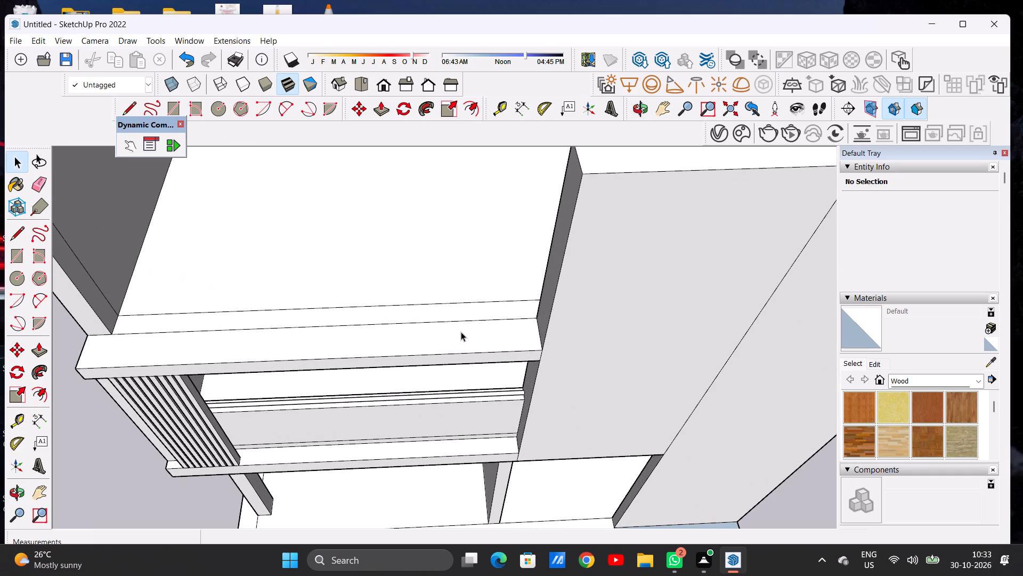
scroll(461, 332, down, 9)
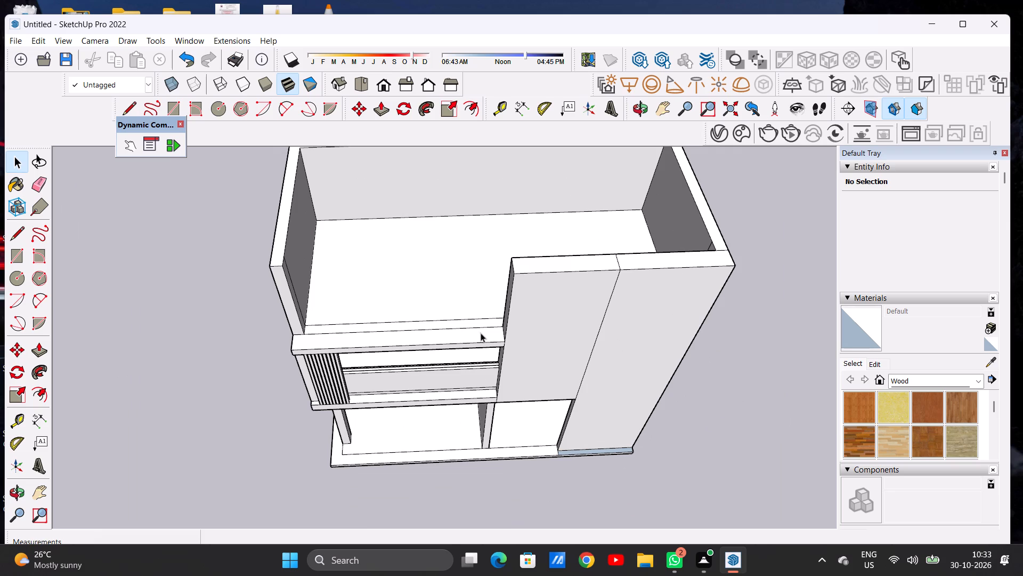
scroll(359, 357, down, 4)
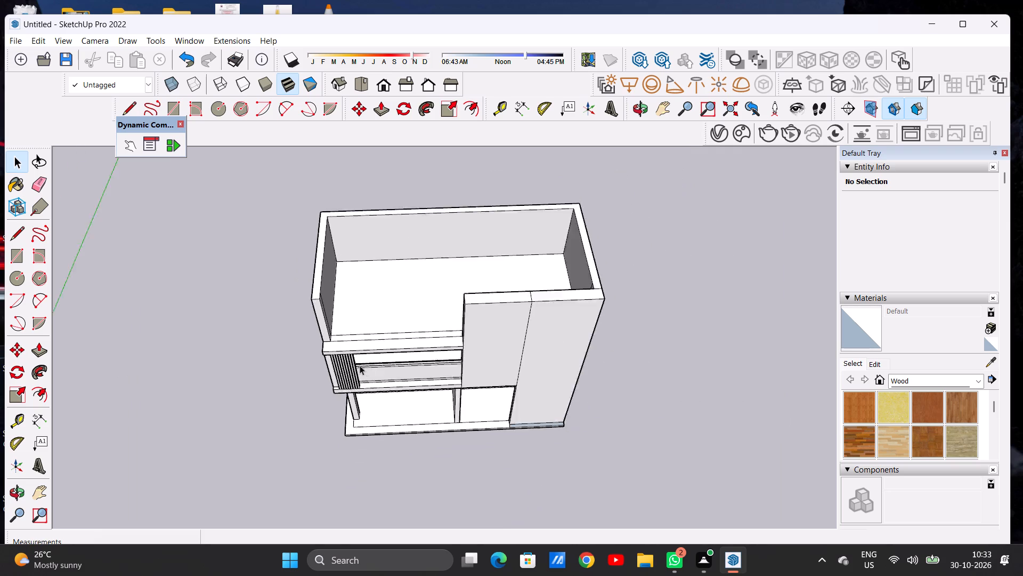
scroll(360, 365, down, 5)
scroll(376, 372, up, 1)
scroll(378, 373, down, 3)
scroll(377, 351, up, 3)
scroll(377, 348, down, 1)
scroll(377, 346, up, 13)
middle_drag(417, 361, 523, 362)
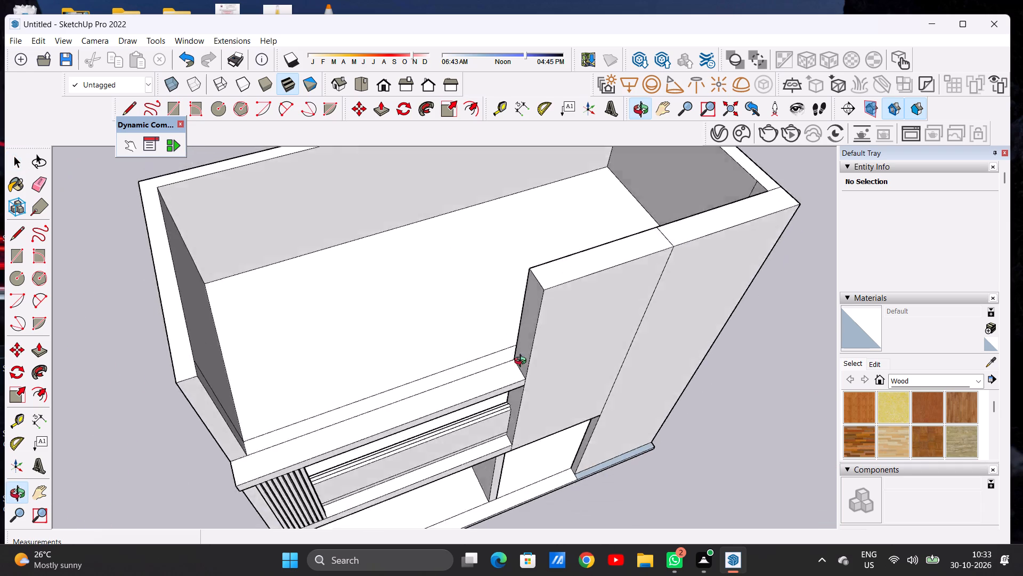
middle_drag(523, 362, 581, 378)
scroll(477, 382, down, 6)
scroll(479, 386, up, 1)
scroll(480, 387, down, 4)
middle_drag(482, 390, 563, 370)
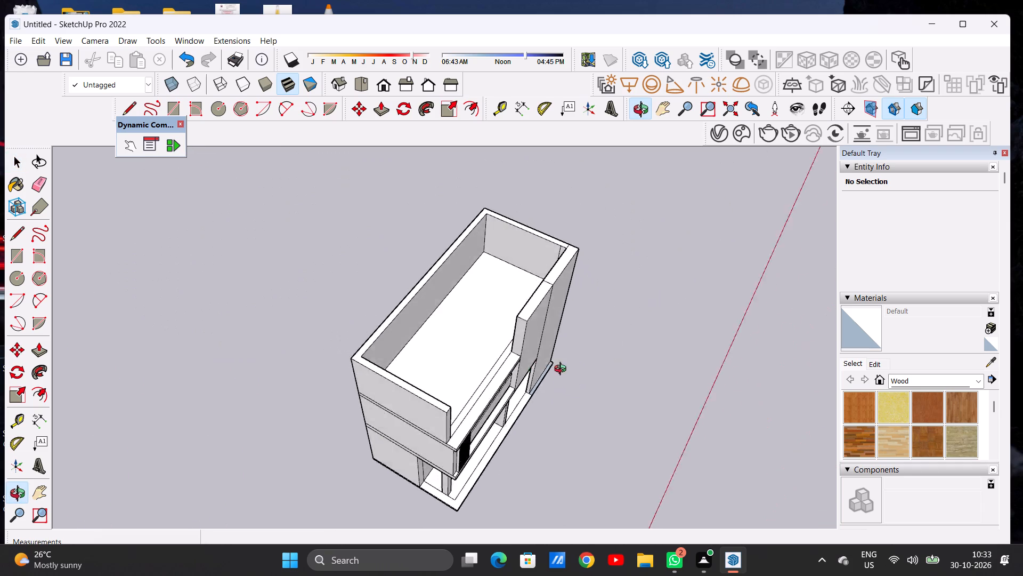
middle_drag(563, 370, 609, 356)
scroll(481, 375, down, 10)
middle_drag(466, 366, 489, 366)
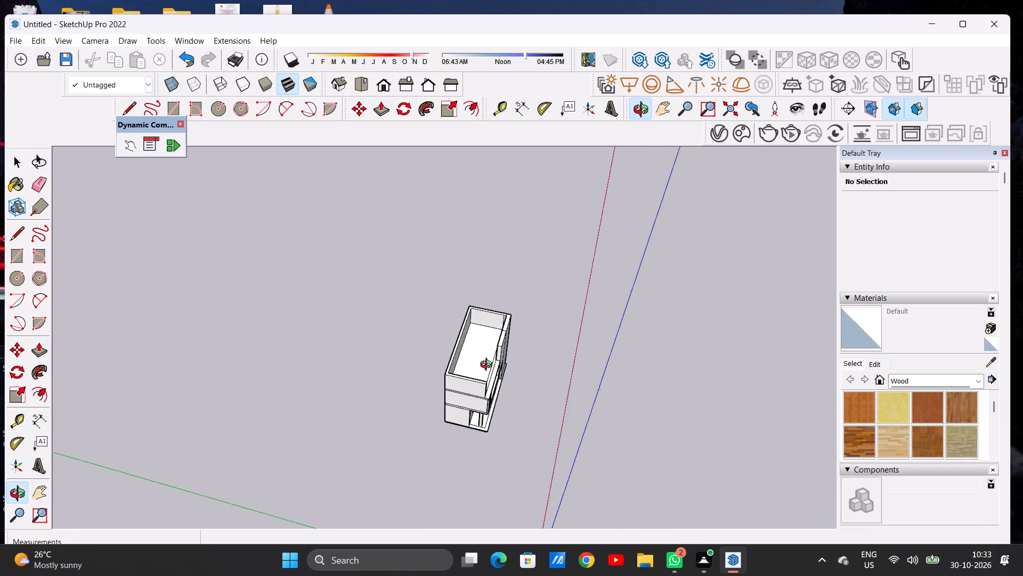
middle_drag(489, 366, 603, 343)
scroll(476, 319, up, 20)
scroll(476, 319, up, 2)
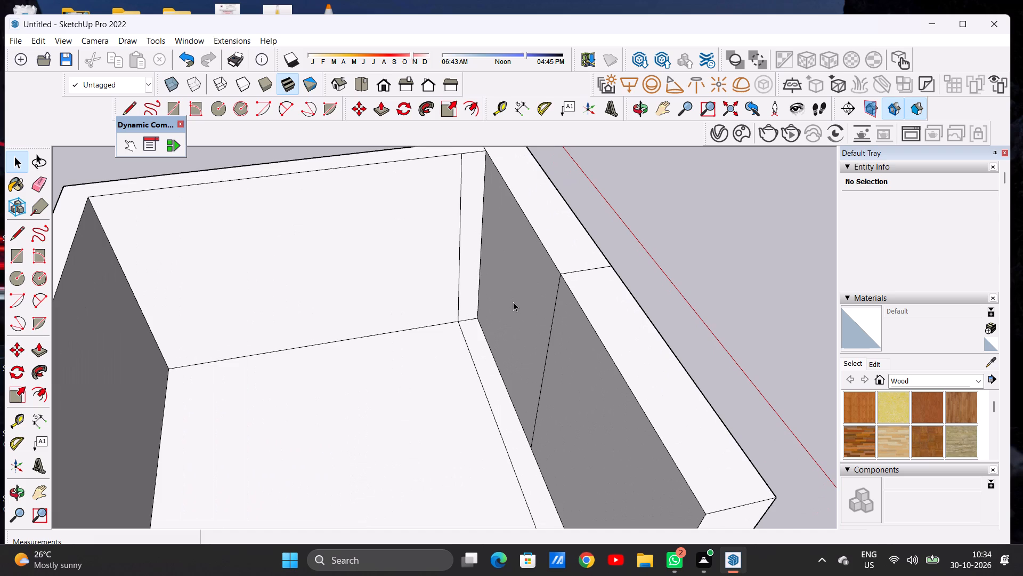
Push/Pull the inner face of the tall block's upper front wall inward about 1' 7 15/16" to the inner roof outline.
key(p)
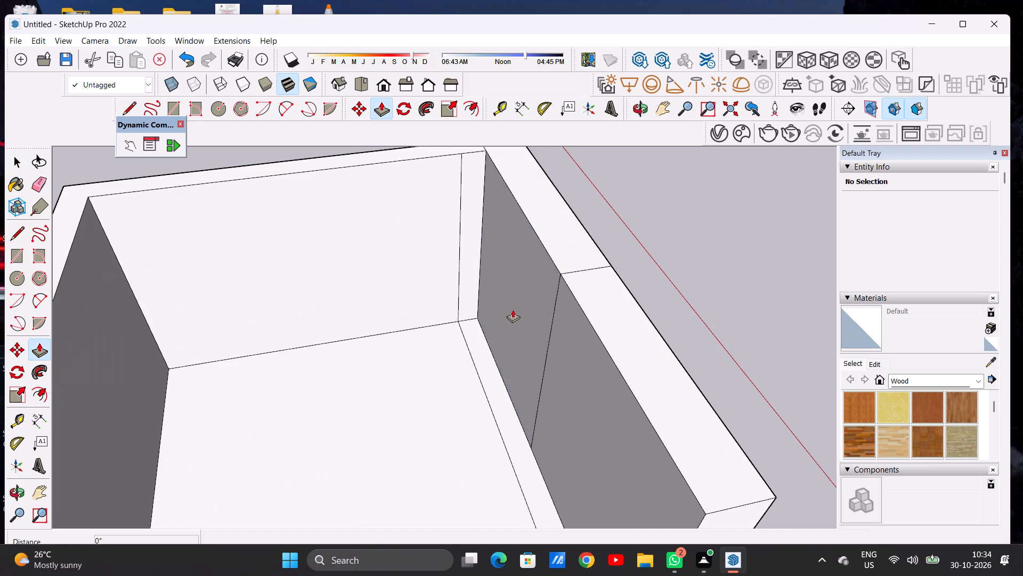
scroll(513, 310, down, 1)
scroll(515, 410, up, 6)
scroll(525, 419, down, 1)
scroll(525, 419, up, 3)
click(530, 423)
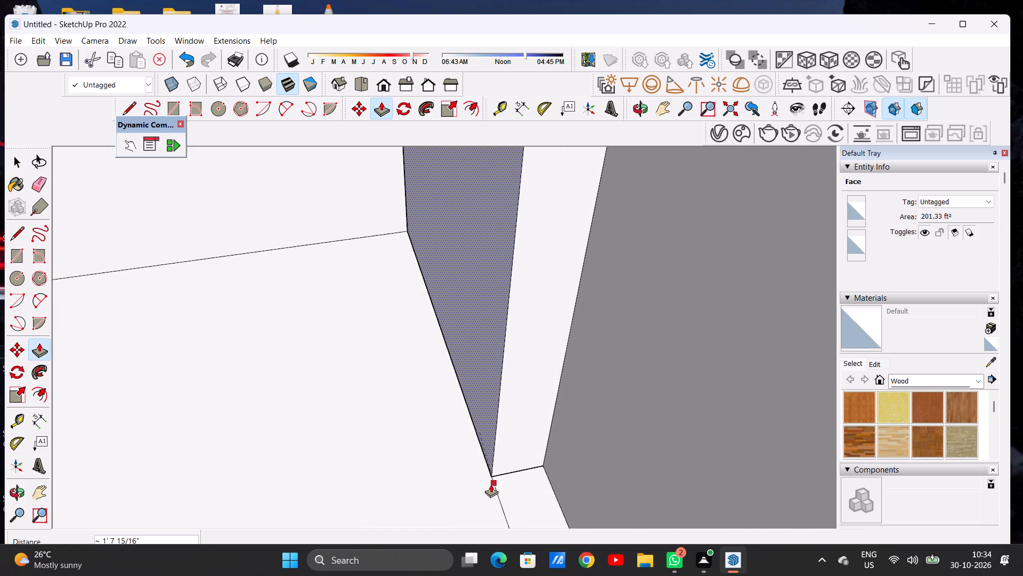
click(491, 479)
Push/Pull the adjoining front wall section's inner face inward about 1' 7 15/16" to the inner roof outline.
scroll(484, 426, down, 5)
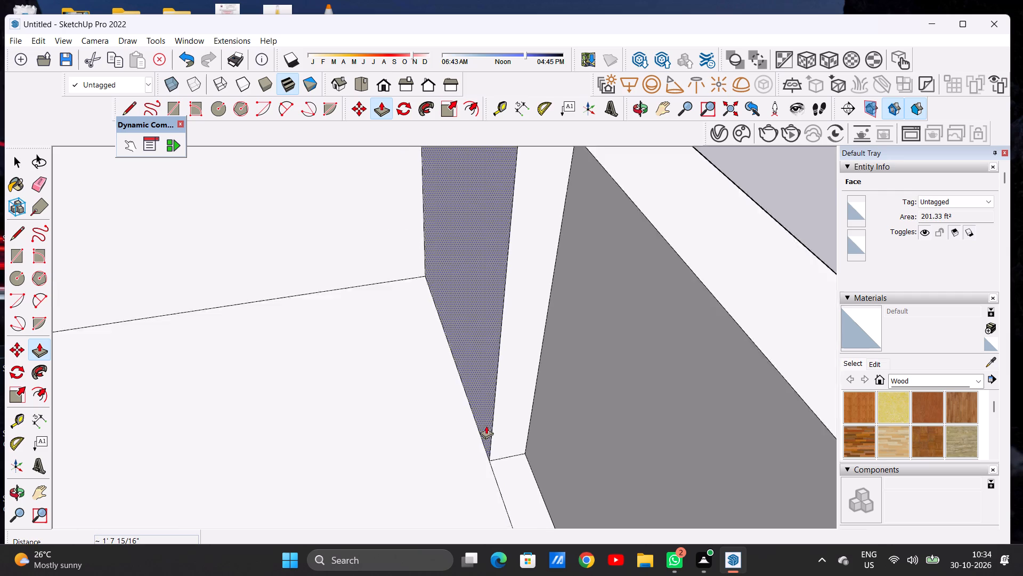
scroll(486, 426, down, 16)
scroll(553, 487, down, 1)
scroll(553, 488, up, 8)
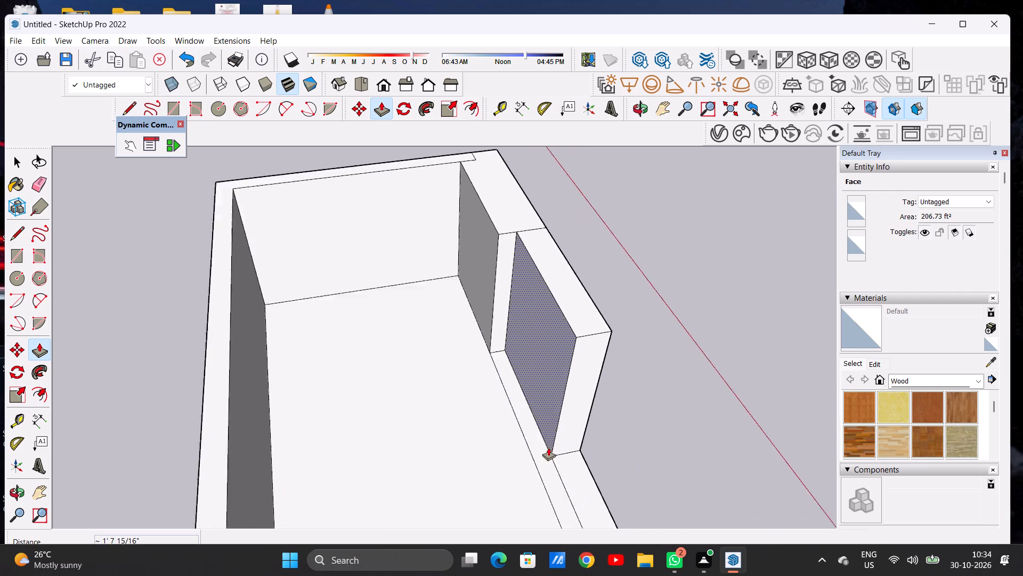
scroll(548, 447, up, 9)
click(549, 446)
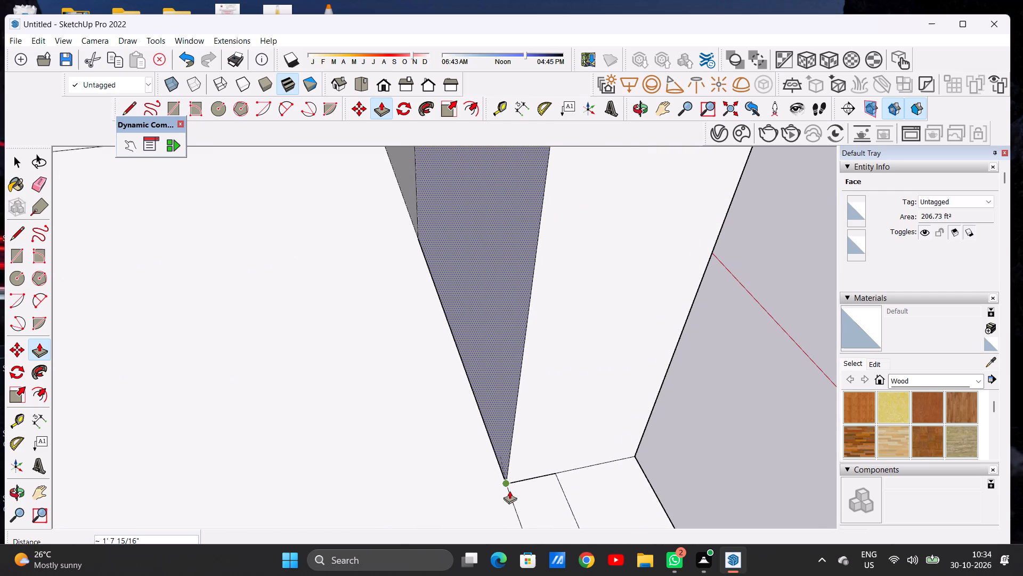
click(509, 491)
key(space)
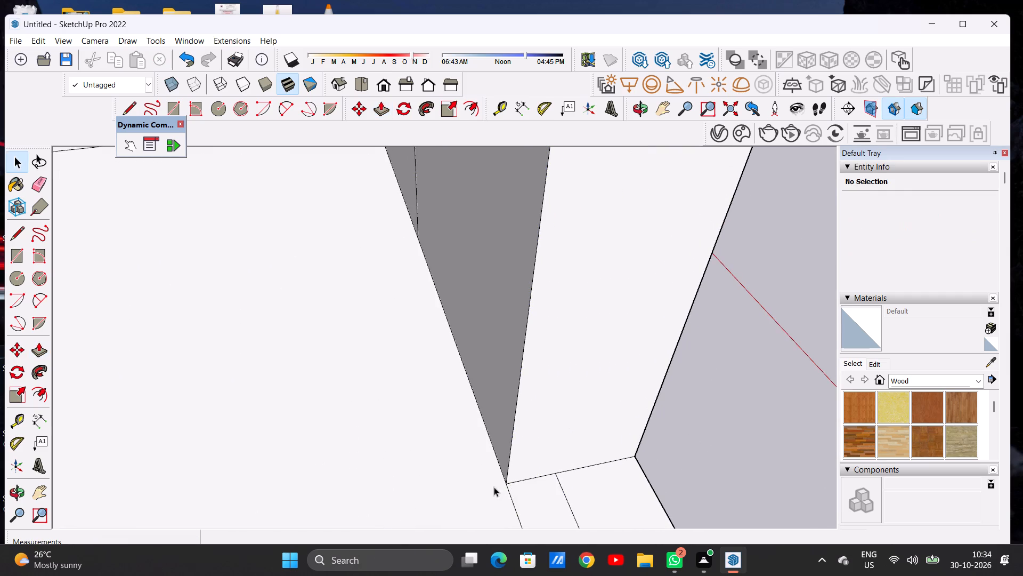
Examine the thickened upper front walls and their junction with the side wall from outside and above.
scroll(508, 470, down, 13)
scroll(543, 447, up, 1)
scroll(543, 447, down, 4)
middle_drag(558, 436, 389, 350)
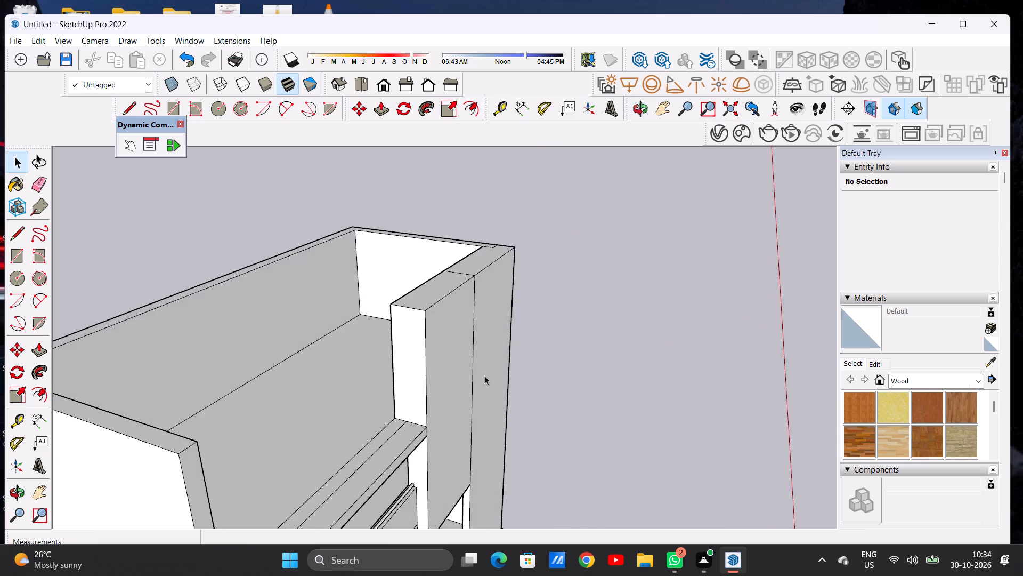
scroll(558, 365, down, 9)
middle_drag(511, 294, 475, 442)
scroll(537, 284, up, 14)
middle_drag(567, 284, 399, 292)
scroll(556, 324, down, 3)
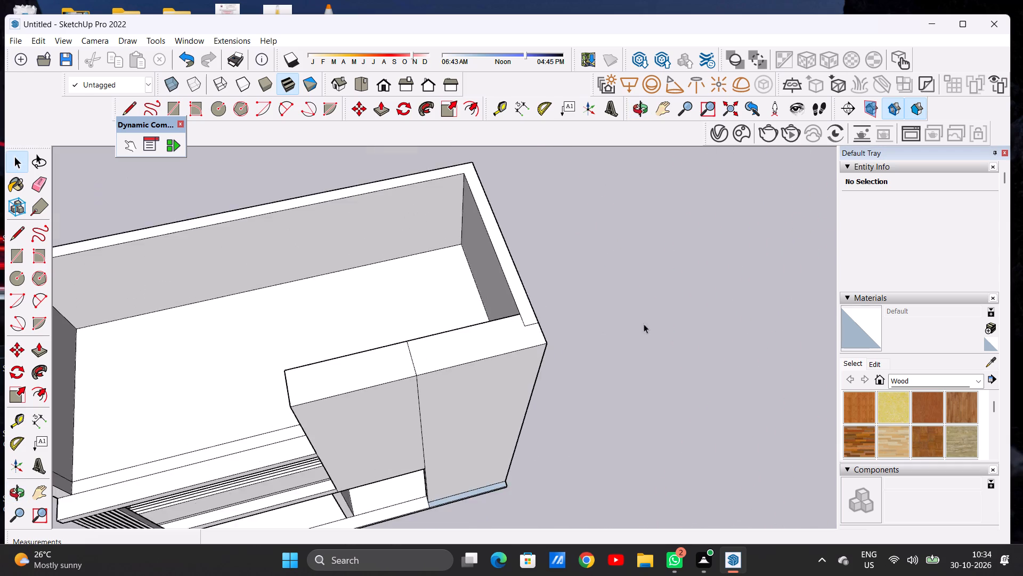
scroll(644, 324, down, 12)
middle_drag(586, 394, 523, 297)
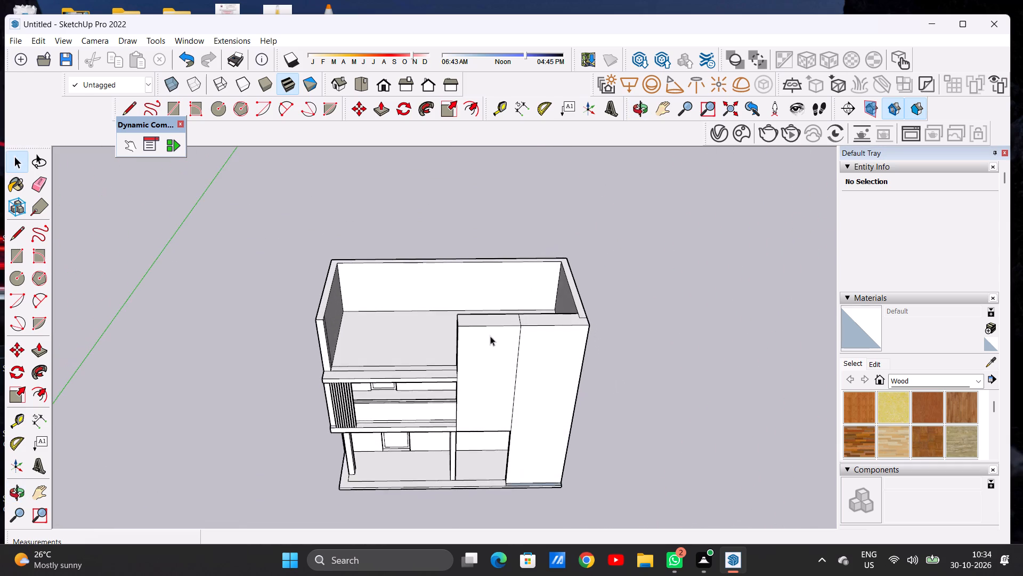
scroll(466, 378, down, 6)
middle_drag(476, 390, 460, 314)
scroll(539, 406, down, 4)
scroll(477, 377, up, 15)
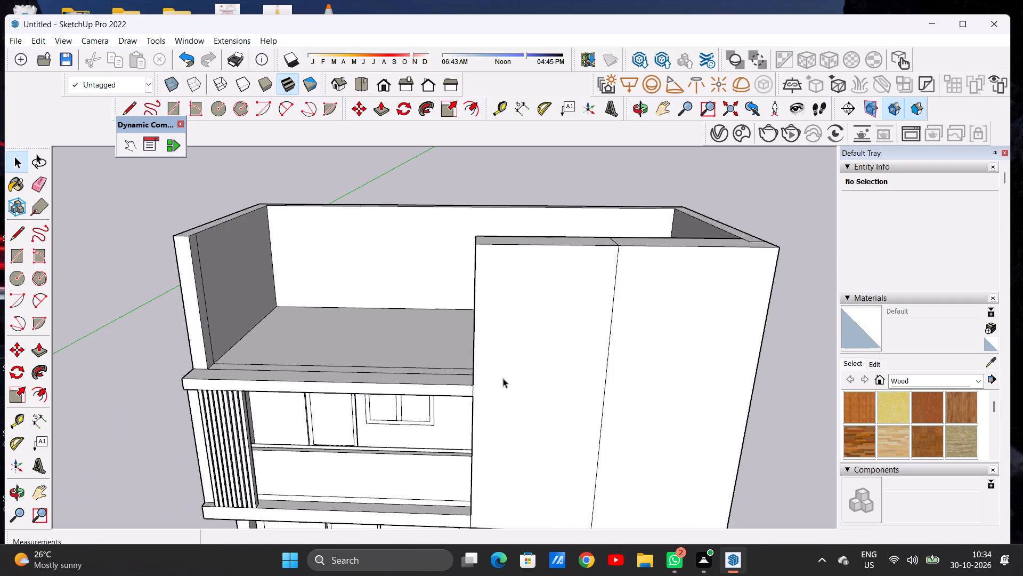
middle_drag(480, 383, 376, 446)
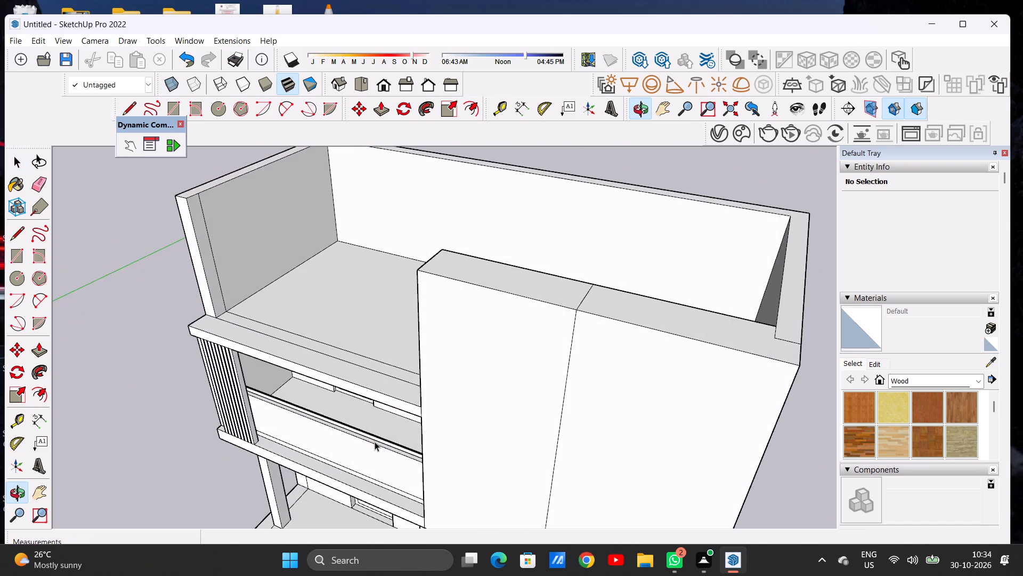
scroll(408, 405, up, 2)
scroll(412, 402, down, 1)
scroll(413, 401, up, 3)
scroll(425, 408, down, 1)
scroll(425, 408, up, 4)
scroll(459, 413, down, 10)
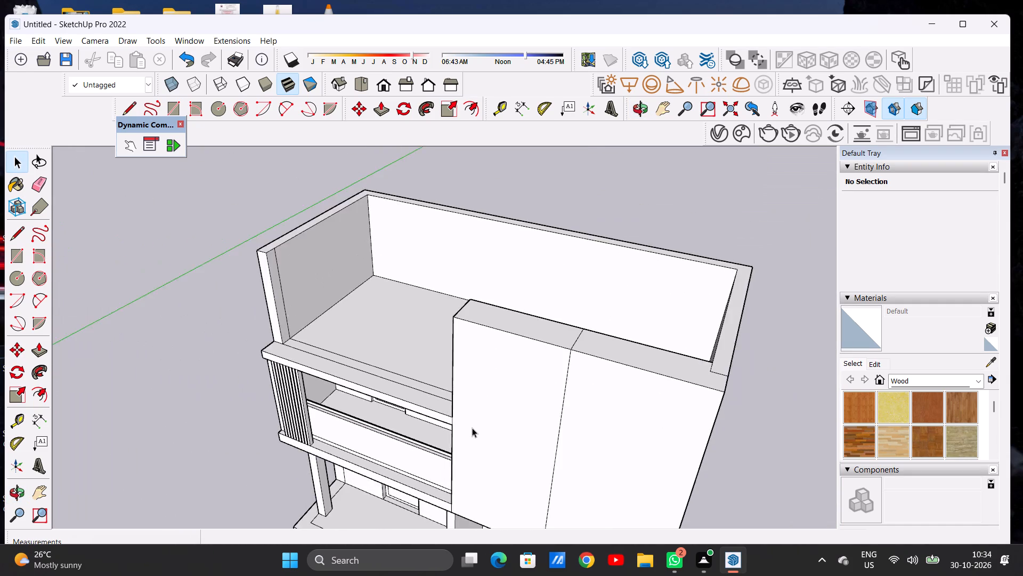
scroll(472, 428, down, 2)
scroll(472, 428, up, 2)
scroll(472, 428, down, 3)
scroll(476, 421, up, 1)
scroll(476, 421, down, 5)
Examine the front facade, including the balcony, slatted screen and ground-floor openings, from both sides.
middle_drag(422, 426, 514, 334)
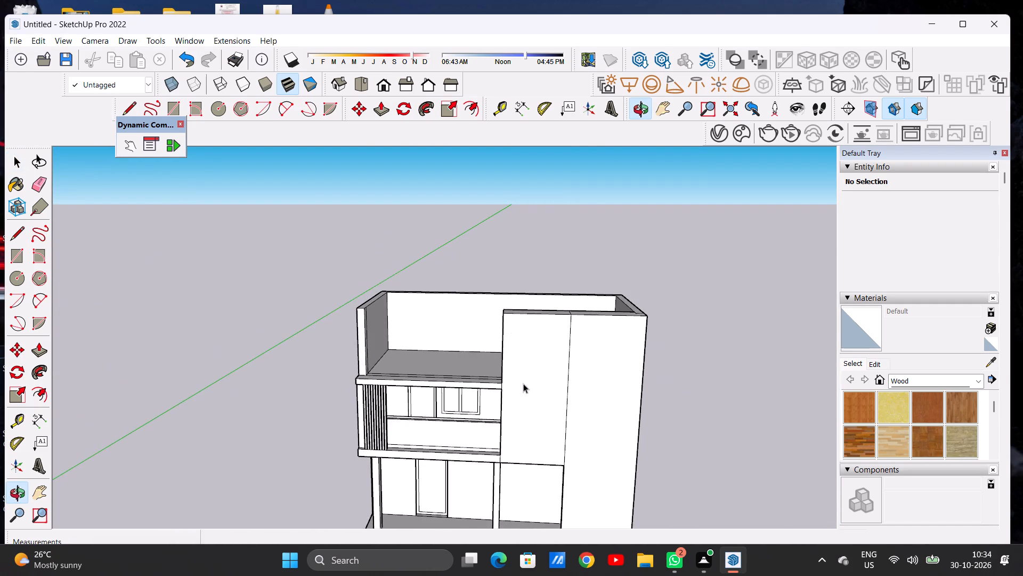
scroll(523, 383, down, 4)
middle_drag(505, 436, 335, 434)
scroll(452, 450, up, 15)
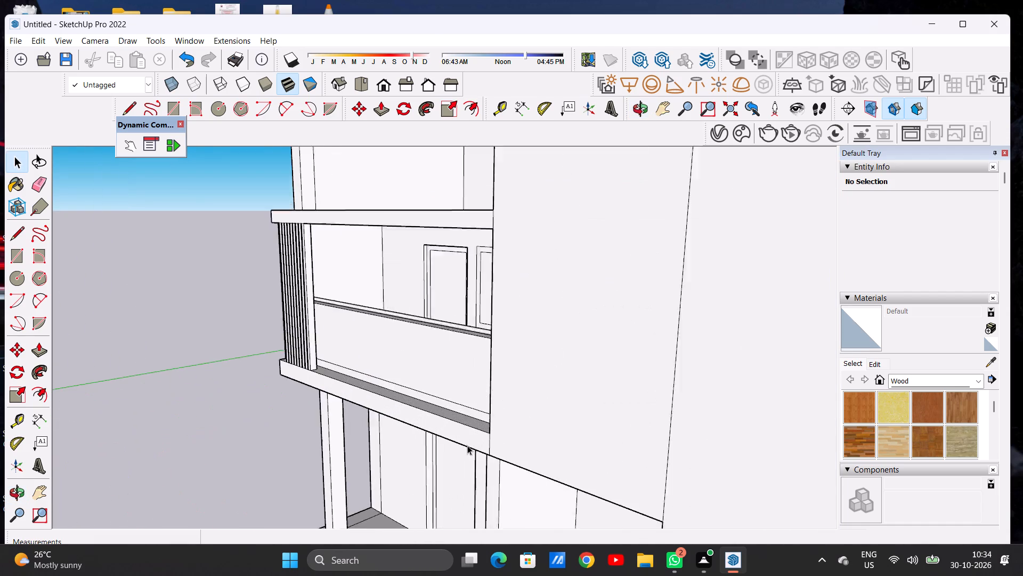
scroll(467, 445, up, 2)
scroll(469, 438, down, 18)
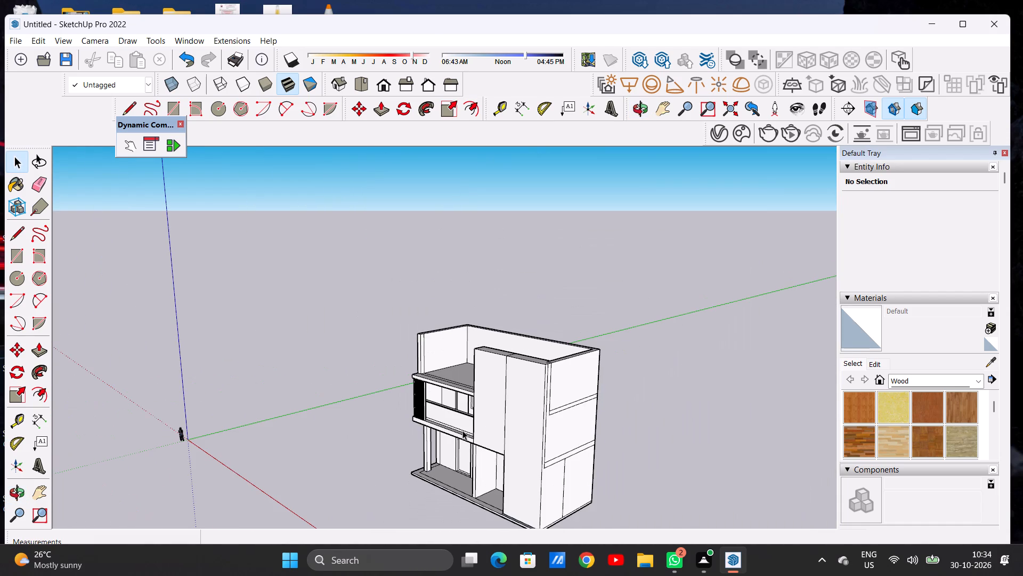
middle_drag(453, 429, 600, 404)
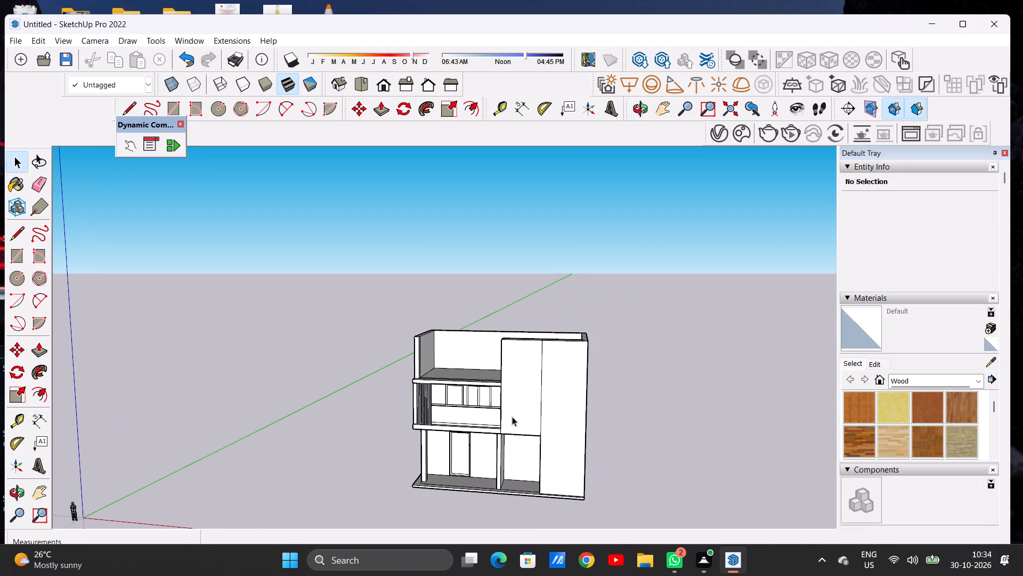
scroll(523, 417, down, 6)
scroll(524, 417, up, 1)
scroll(524, 417, down, 2)
middle_drag(496, 430, 684, 438)
scroll(504, 434, up, 6)
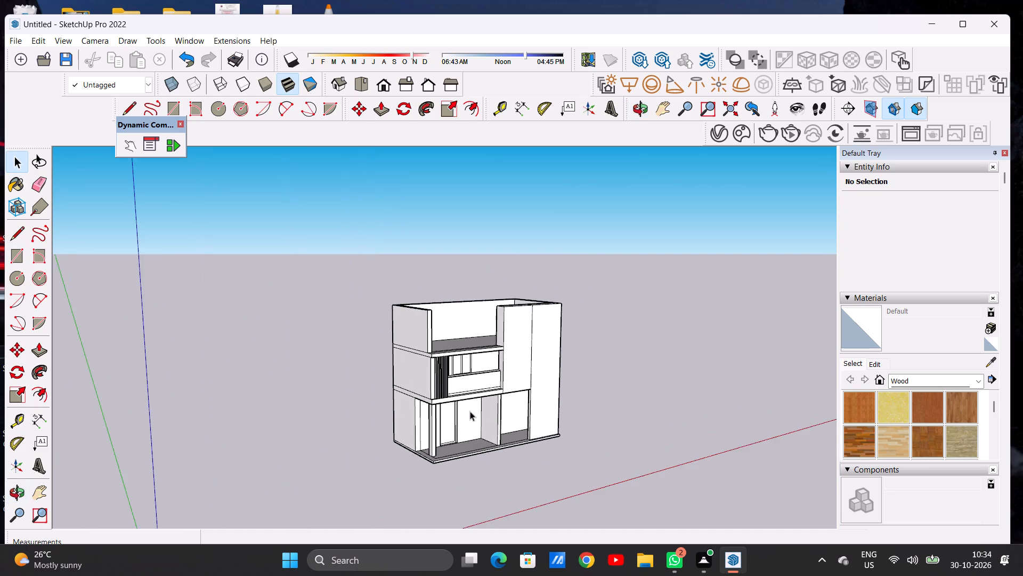
scroll(470, 411, up, 5)
middle_drag(447, 416, 450, 501)
scroll(430, 426, up, 11)
scroll(434, 434, down, 1)
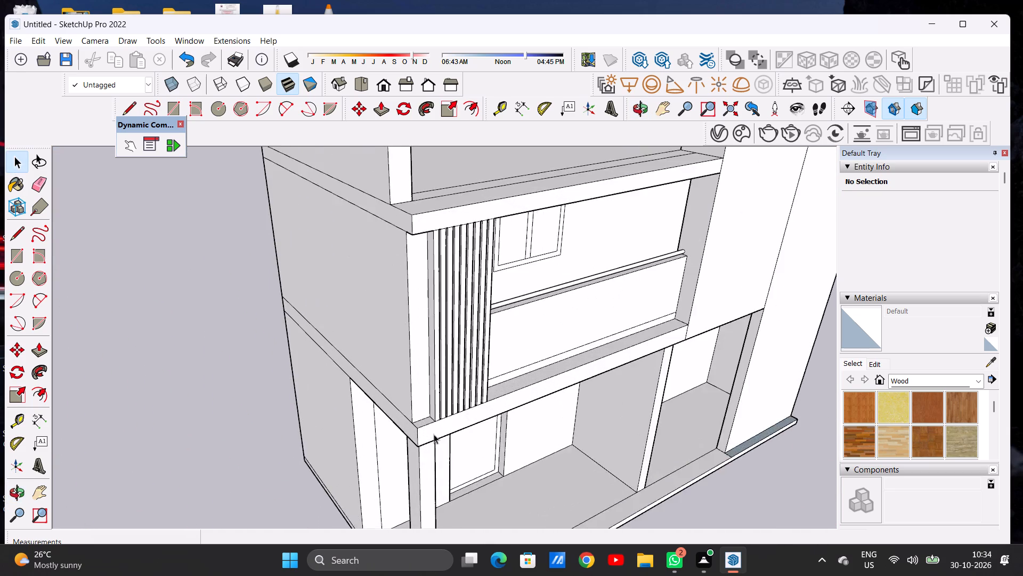
Push/Pull the front edge face of the upper slab above the slatted screen outward about 11 3/16".
scroll(434, 434, up, 4)
scroll(436, 449, down, 15)
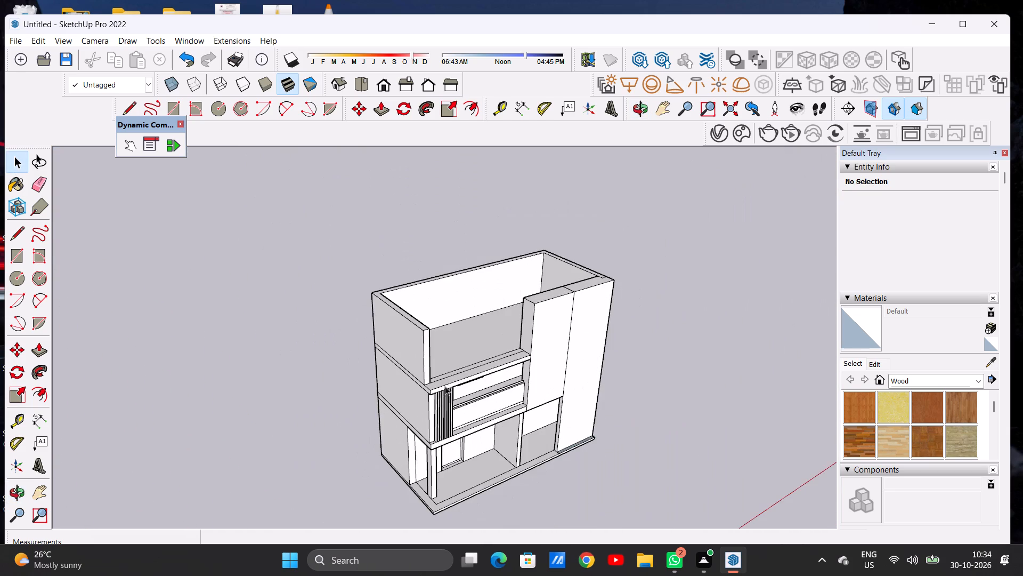
scroll(445, 382, up, 15)
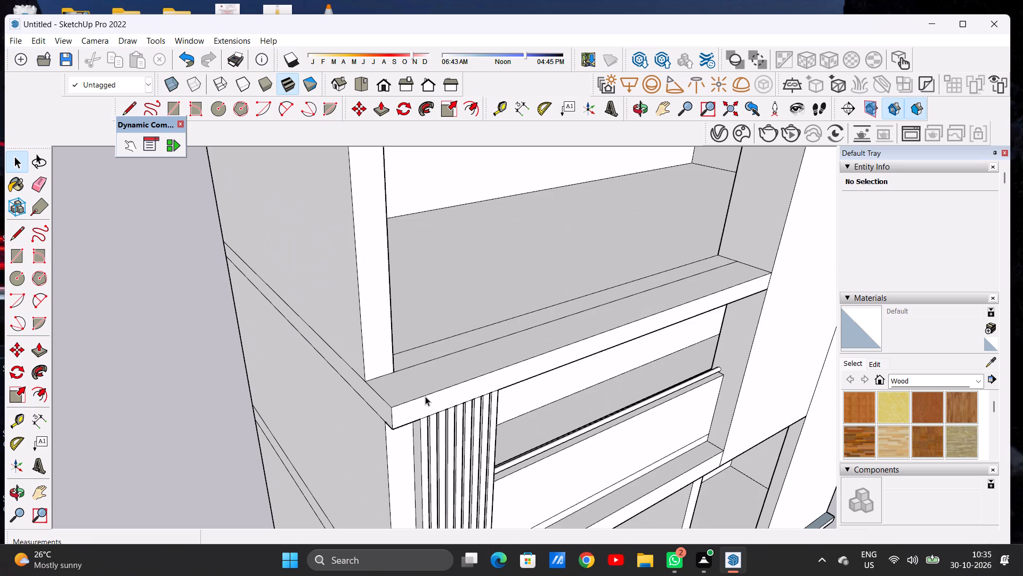
scroll(425, 396, down, 6)
middle_drag(446, 409, 438, 363)
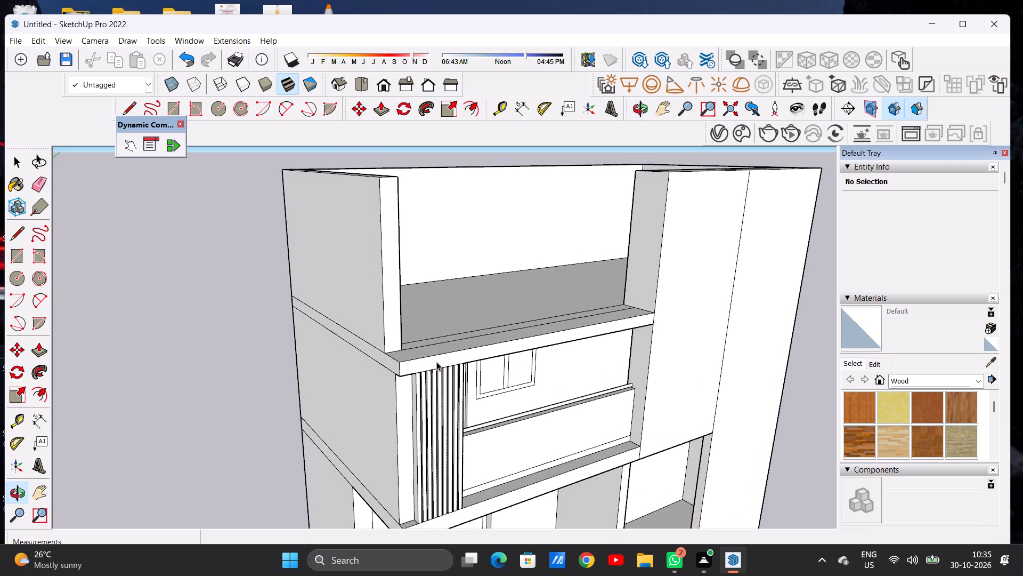
scroll(436, 362, up, 4)
key(p)
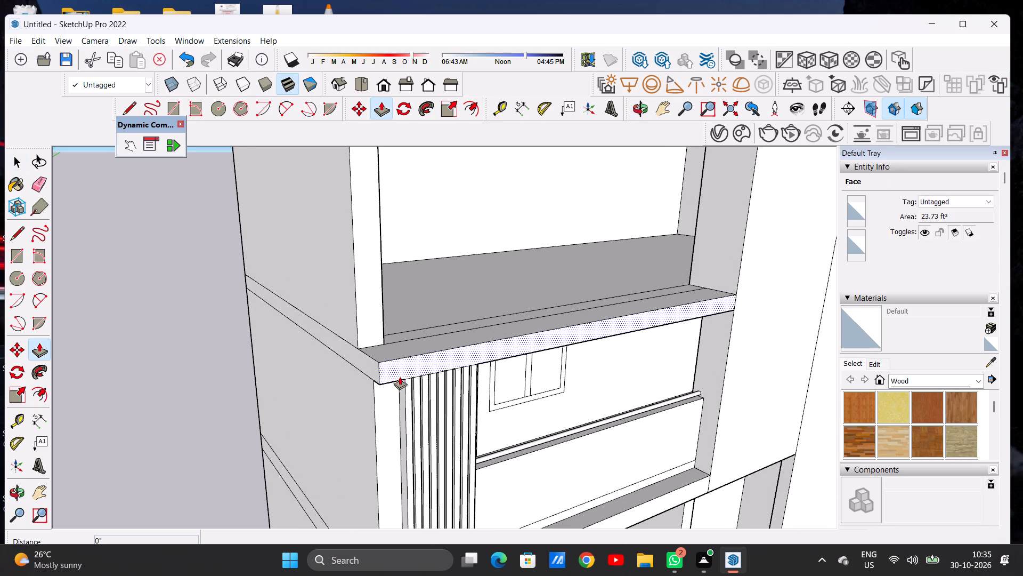
scroll(400, 377, down, 6)
middle_drag(396, 385, 356, 447)
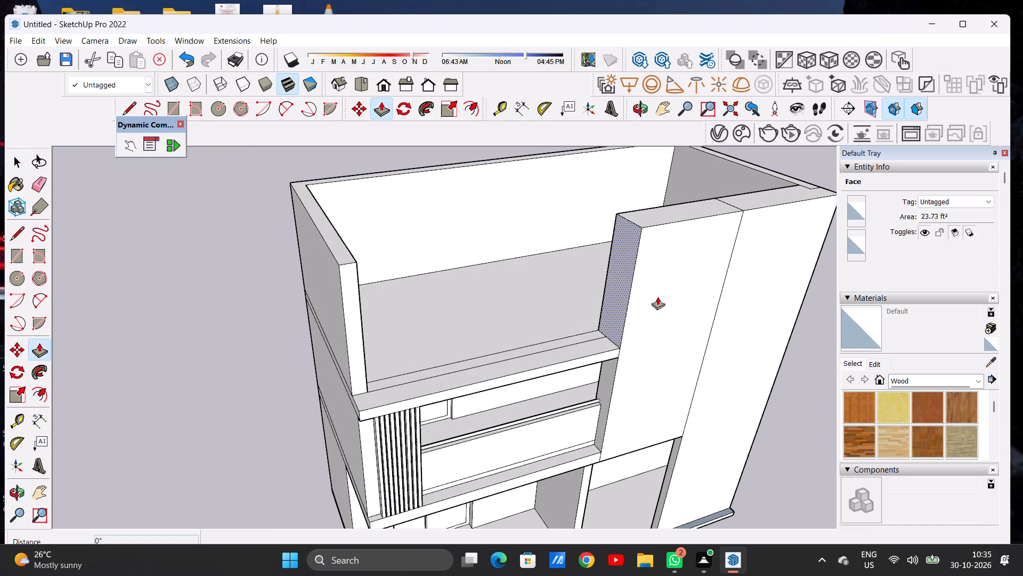
scroll(645, 335, up, 14)
click(610, 359)
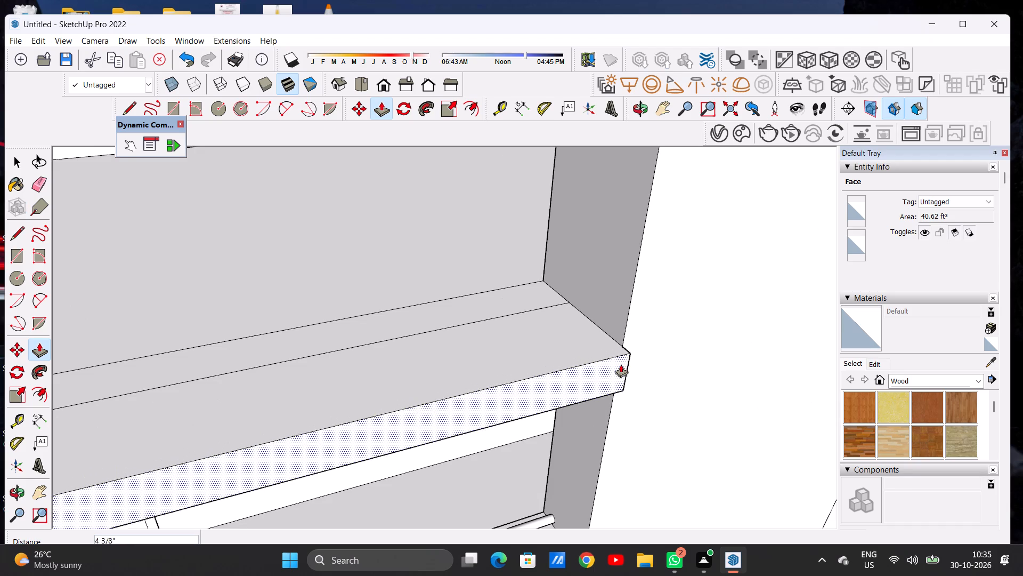
middle_drag(638, 366, 484, 385)
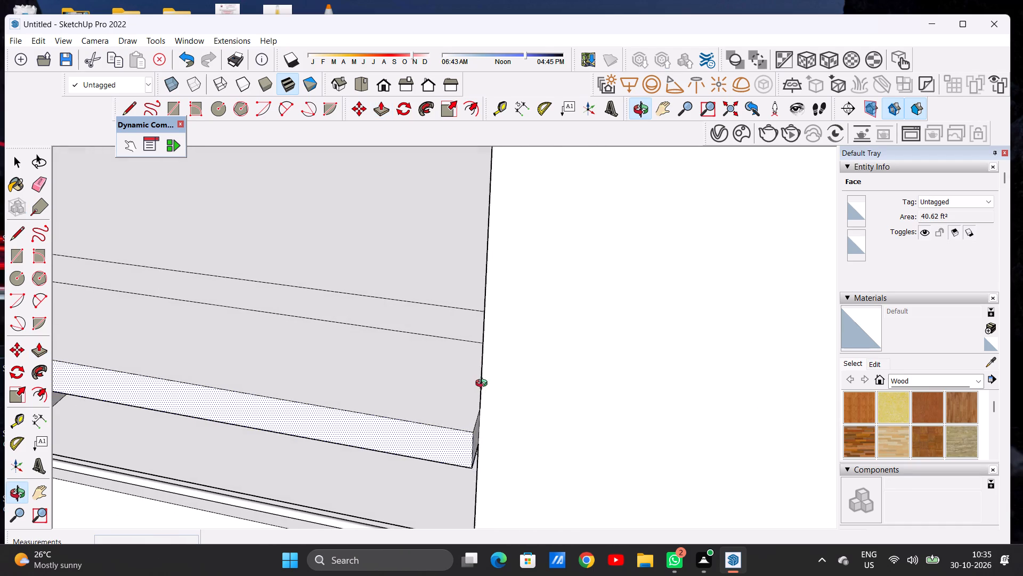
middle_drag(484, 385, 480, 385)
middle_drag(448, 423, 374, 409)
click(369, 419)
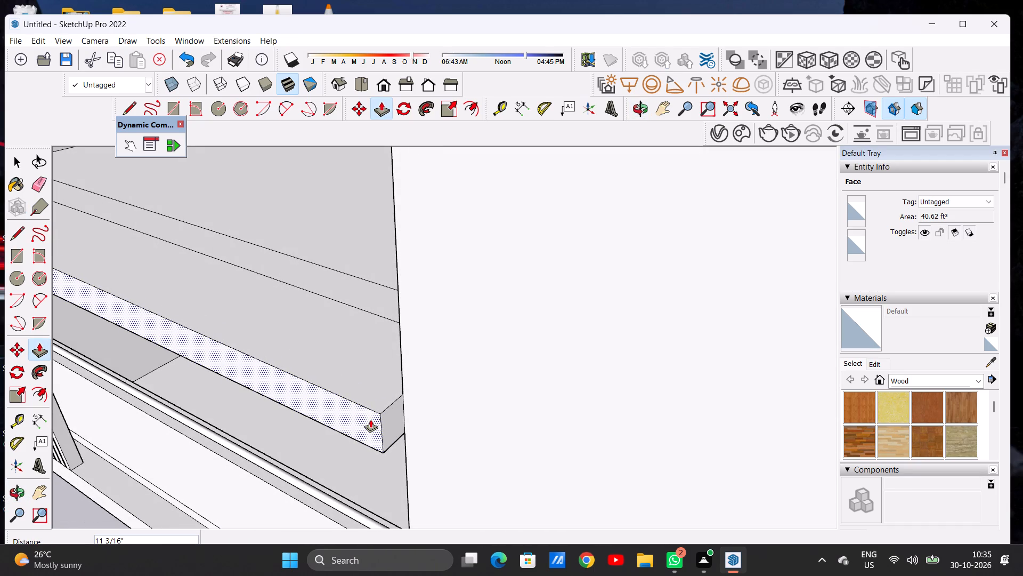
key(space)
Push/Pull the balcony slab's front edge face outward about 11 3/16" to line up with the upper slab's front edge.
scroll(434, 366, down, 7)
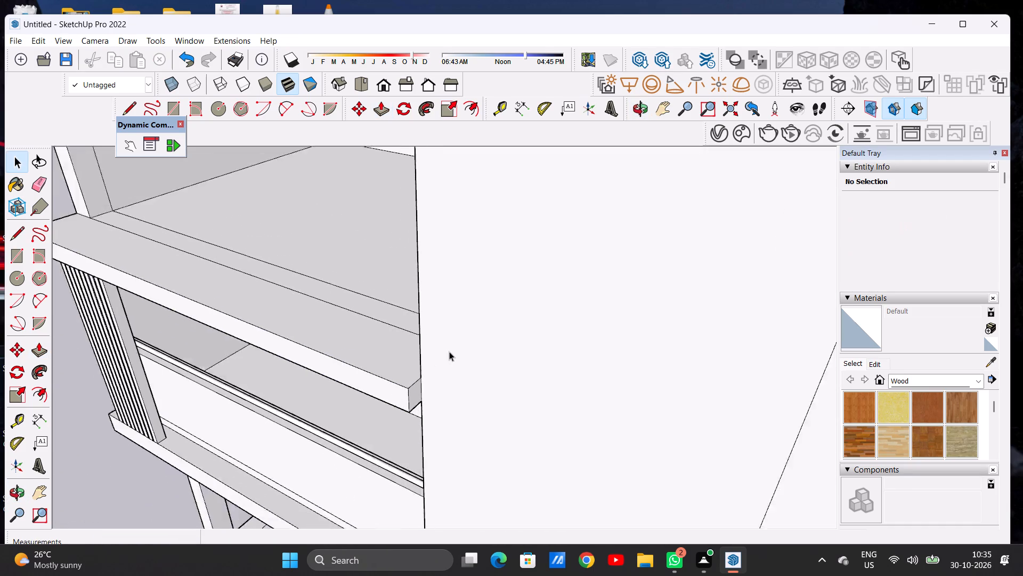
scroll(449, 351, down, 10)
scroll(432, 317, up, 1)
scroll(432, 317, down, 3)
middle_drag(426, 408, 371, 387)
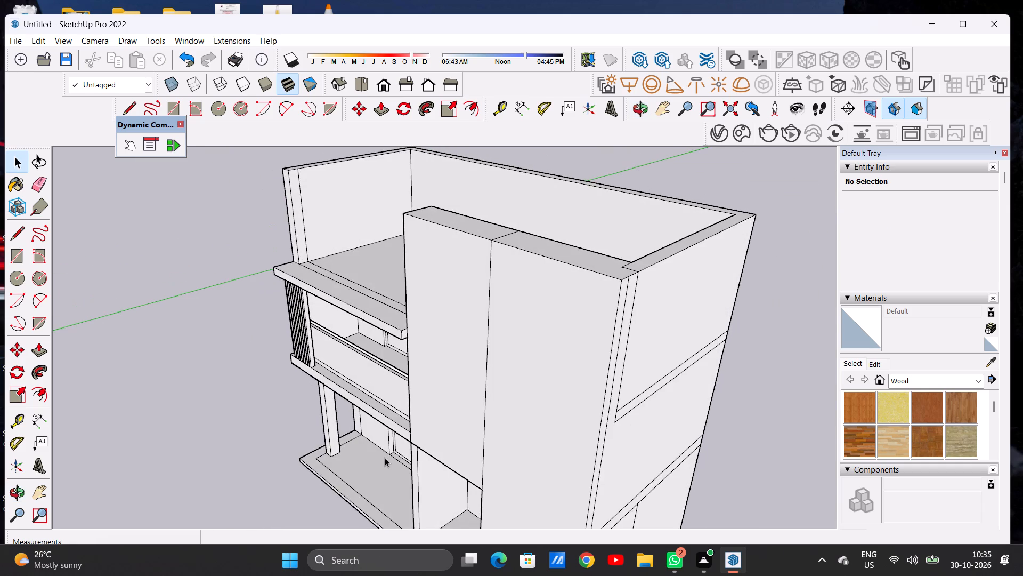
scroll(392, 432, up, 10)
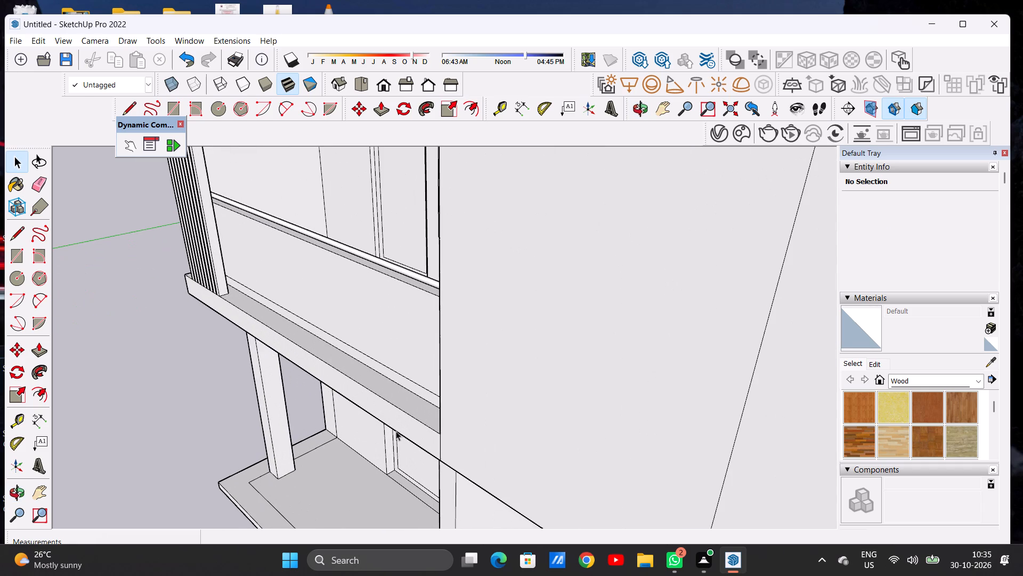
key(p)
scroll(417, 430, up, 3)
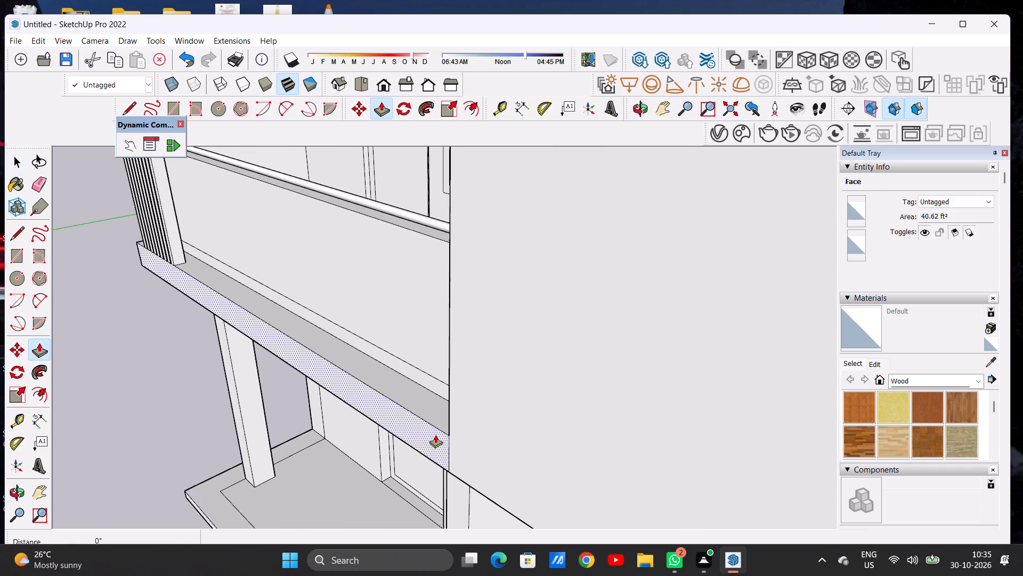
click(435, 435)
scroll(413, 440, down, 11)
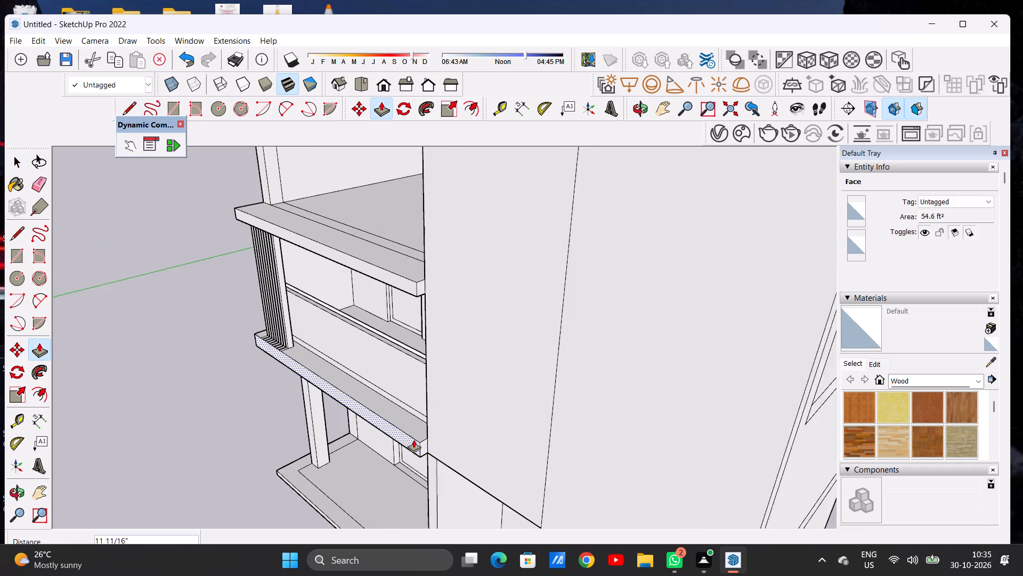
click(415, 311)
key(space)
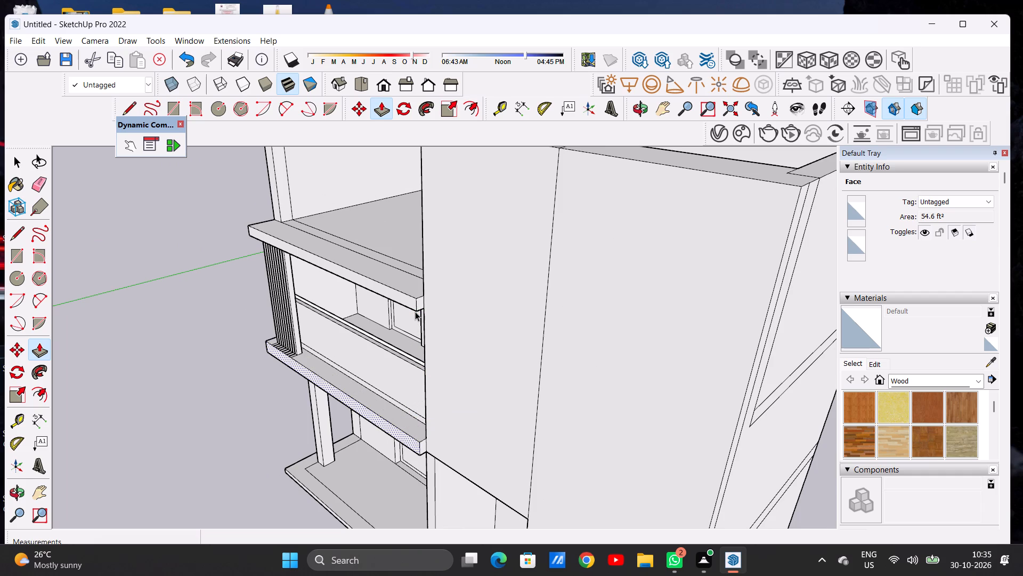
Erase the leftover short lines on the balcony slab's top surface in front of the screen slats.
scroll(415, 312, down, 17)
middle_drag(412, 379, 620, 371)
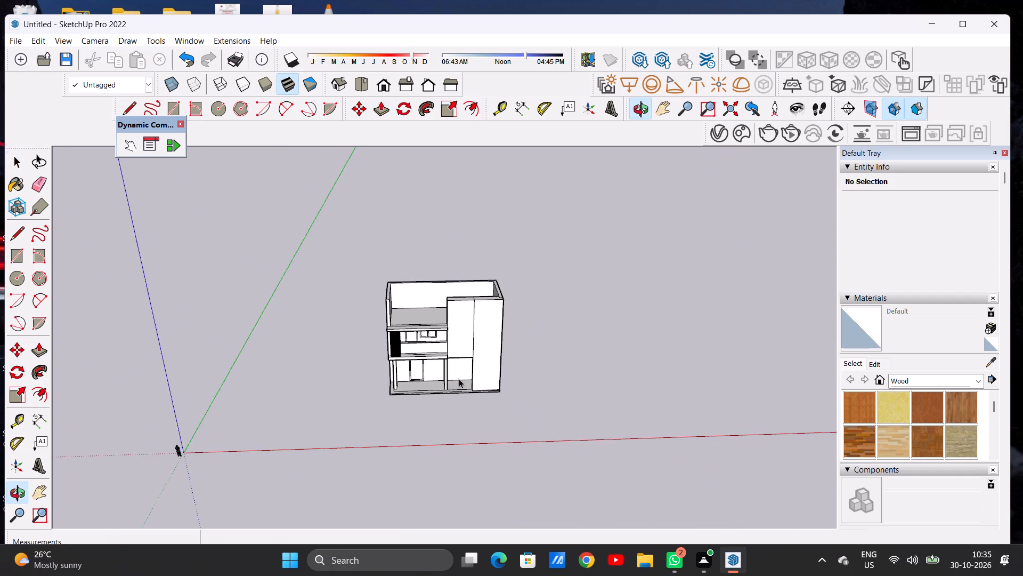
scroll(454, 374, up, 5)
scroll(387, 339, up, 8)
middle_drag(318, 345, 305, 457)
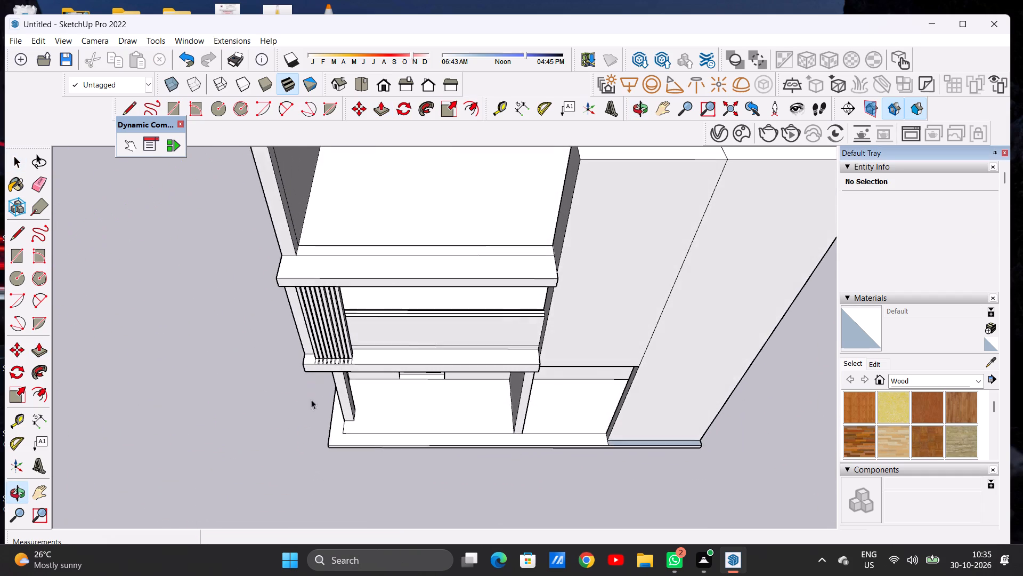
scroll(345, 355, up, 7)
scroll(345, 355, down, 1)
scroll(345, 355, up, 7)
scroll(327, 364, down, 1)
scroll(327, 364, up, 4)
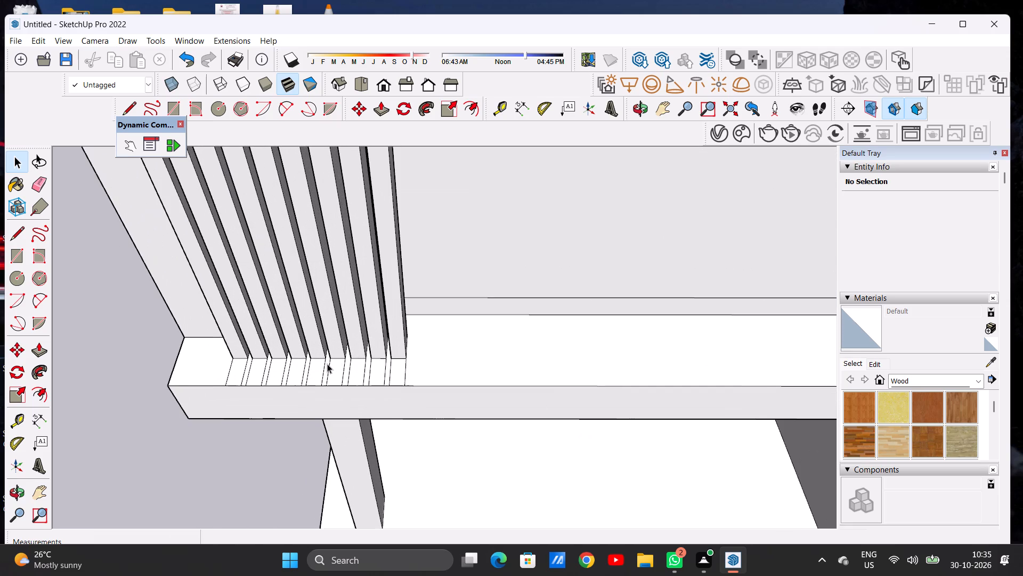
key(e)
scroll(327, 364, up, 6)
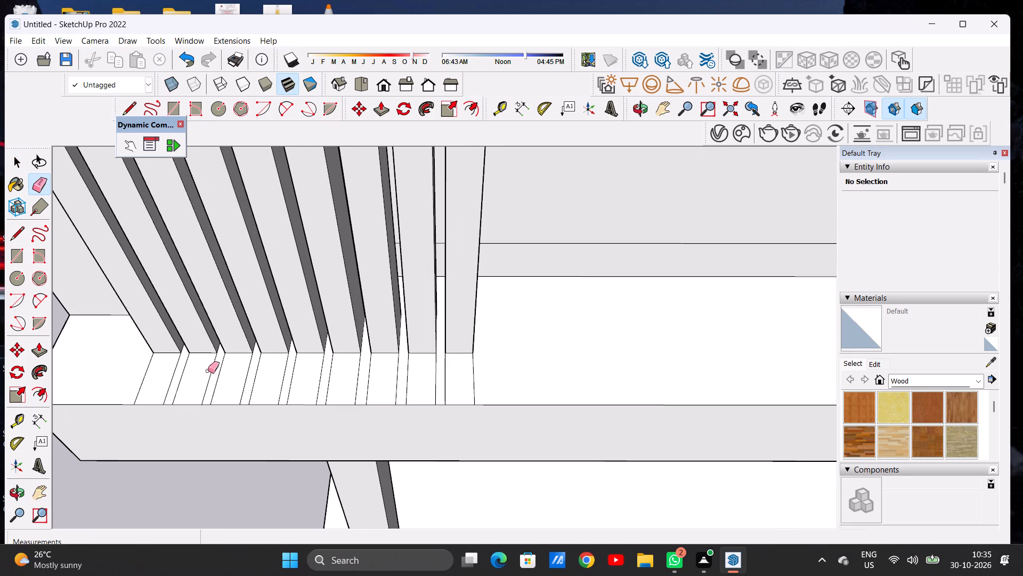
drag(142, 374, 273, 387)
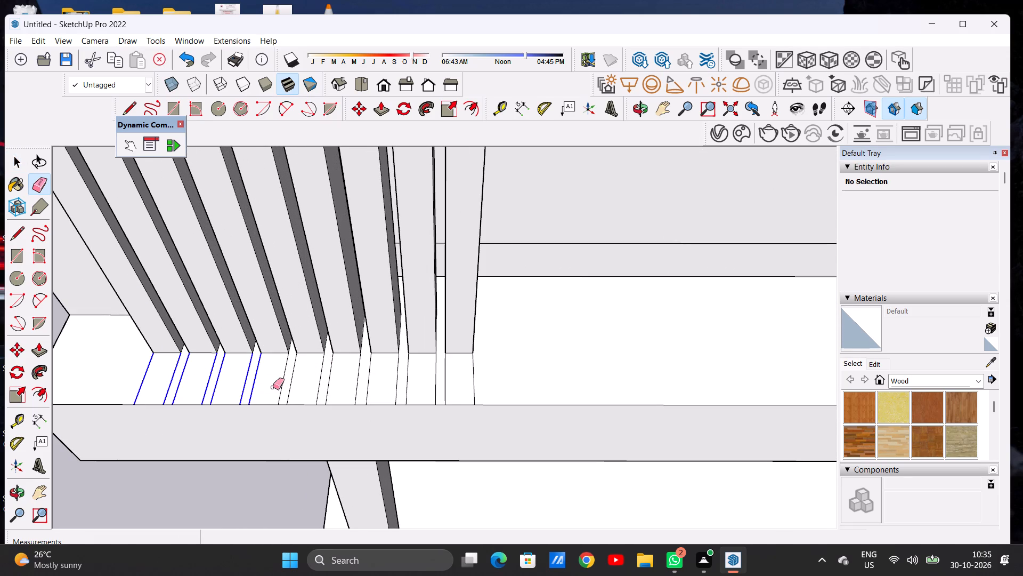
drag(273, 387, 474, 388)
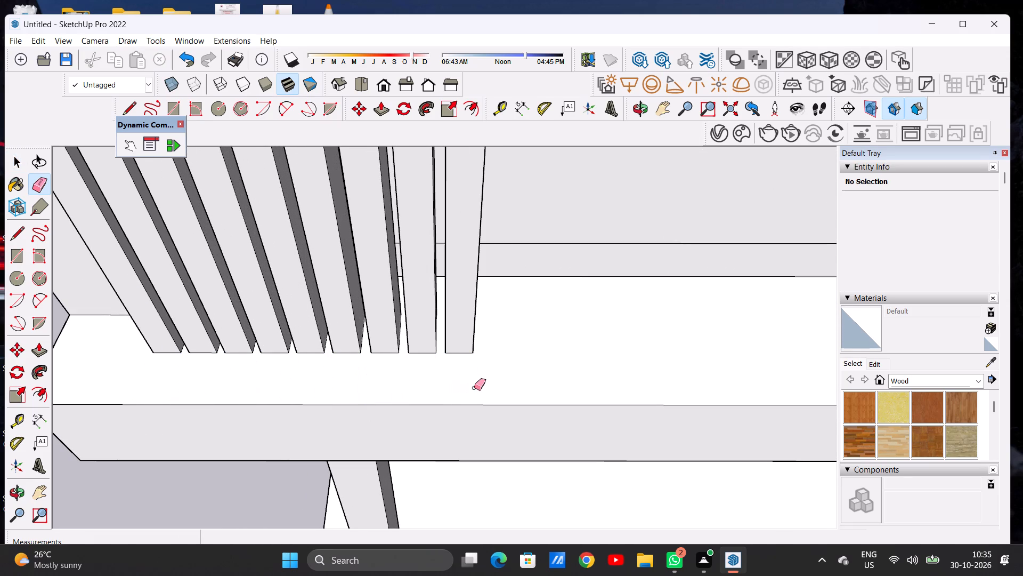
key(space)
Examine the extended slabs, slatted screen and front facade from above and from the front.
scroll(443, 382, down, 8)
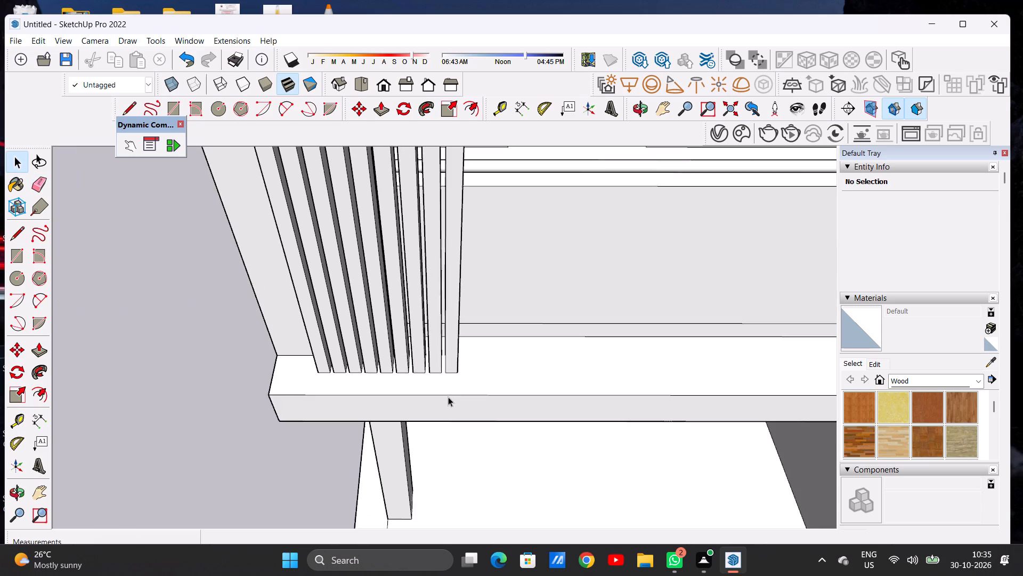
scroll(448, 397, down, 12)
scroll(416, 390, up, 1)
scroll(418, 390, down, 5)
middle_drag(442, 399, 434, 270)
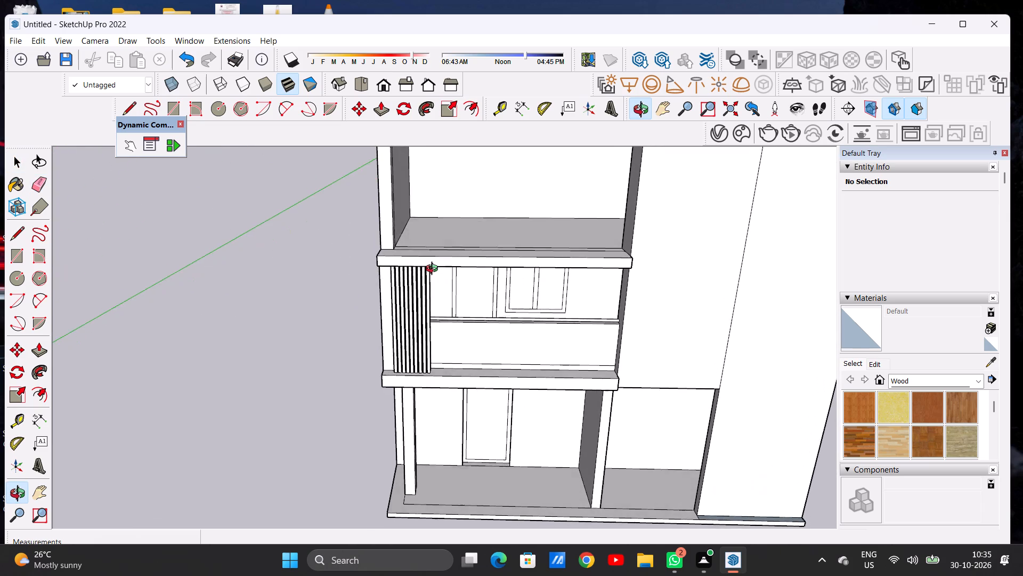
middle_drag(434, 270, 433, 385)
scroll(448, 281, up, 6)
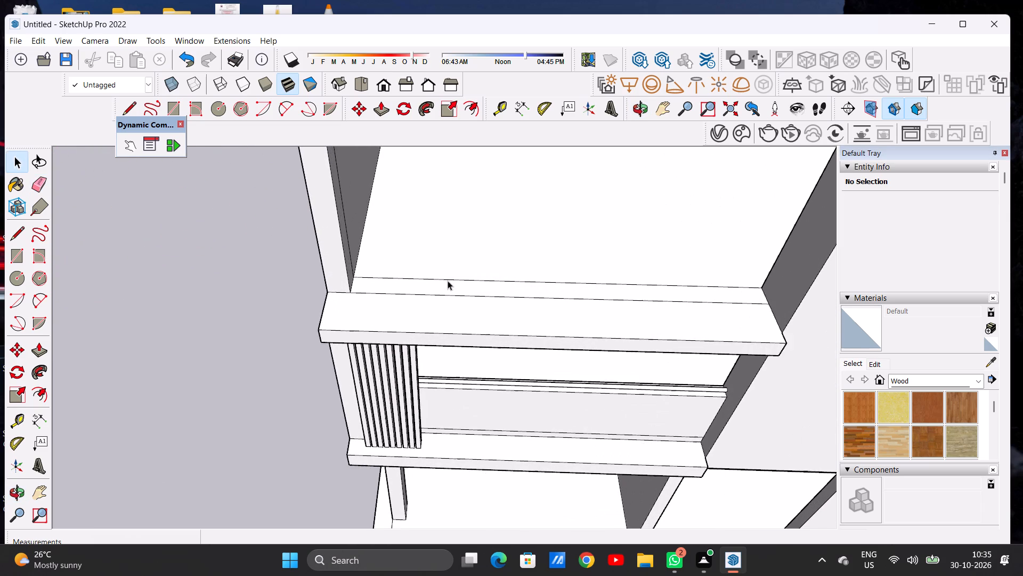
scroll(393, 293, down, 5)
middle_drag(526, 299, 522, 334)
scroll(634, 335, up, 9)
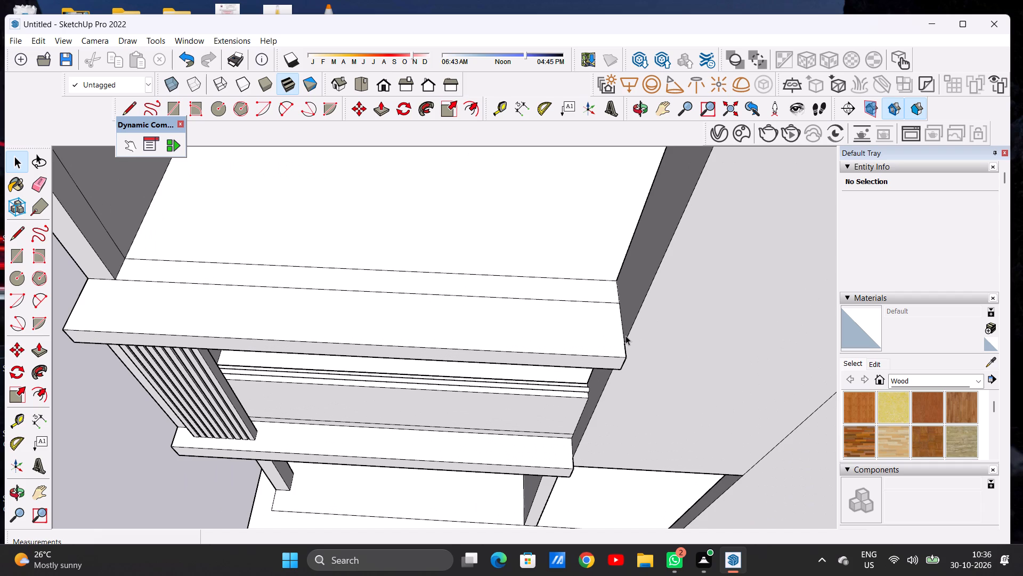
scroll(624, 335, down, 13)
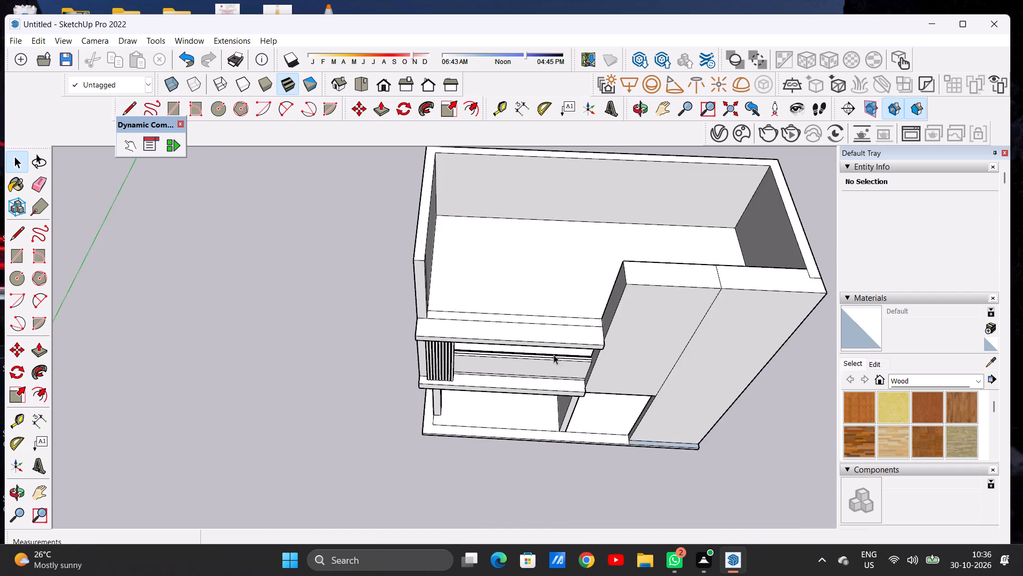
middle_drag(579, 363, 570, 246)
scroll(583, 306, up, 6)
middle_drag(526, 340, 527, 324)
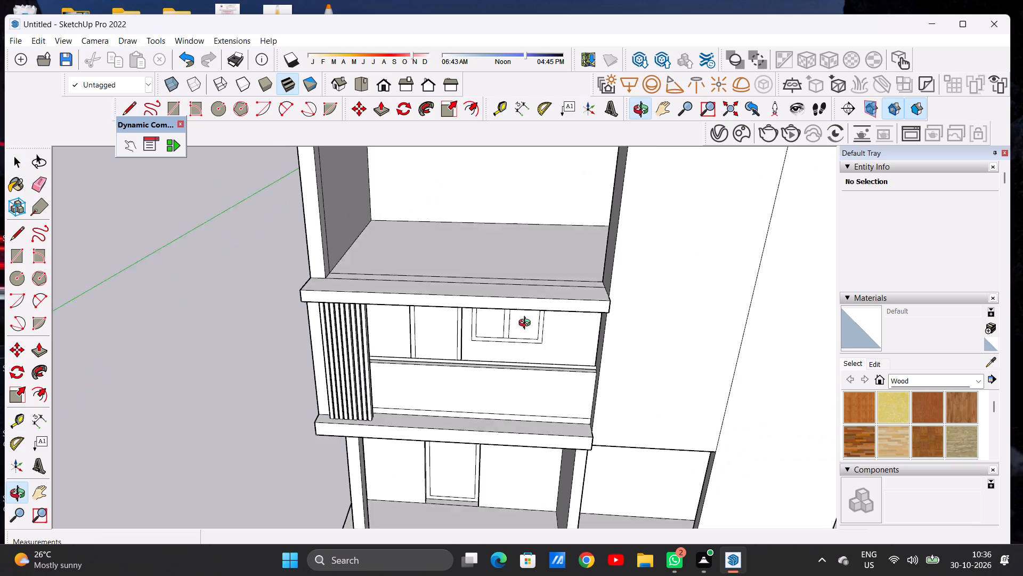
middle_drag(527, 324, 531, 297)
scroll(387, 332, down, 13)
middle_drag(401, 336, 412, 438)
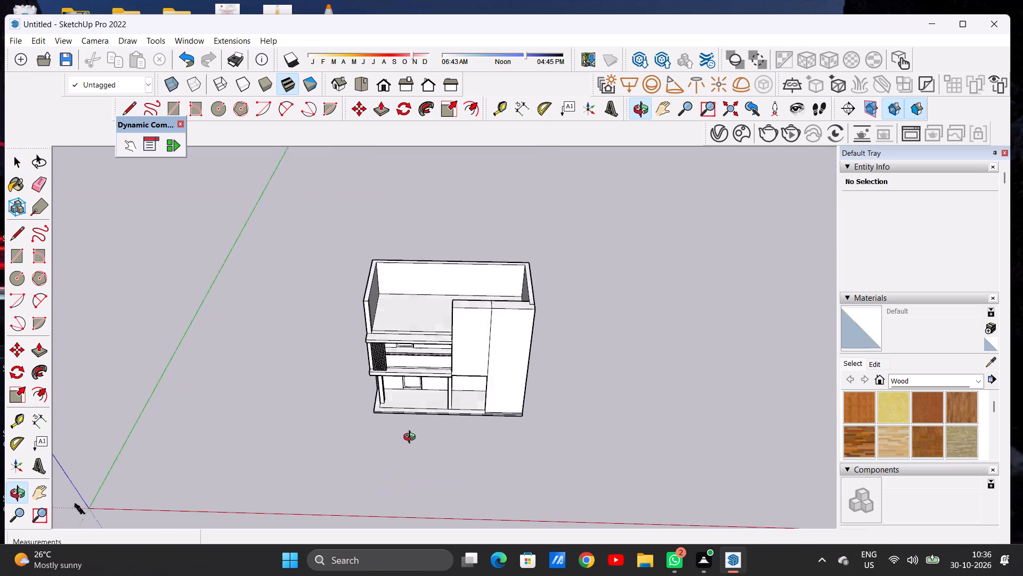
middle_drag(412, 438, 412, 437)
Draw a line lengthwise across the roof floor between the two side walls, parallel to the back wall.
scroll(421, 300, up, 2)
scroll(421, 300, down, 1)
scroll(421, 300, up, 1)
middle_drag(435, 291, 433, 409)
scroll(443, 321, up, 2)
scroll(443, 321, down, 1)
scroll(443, 321, up, 1)
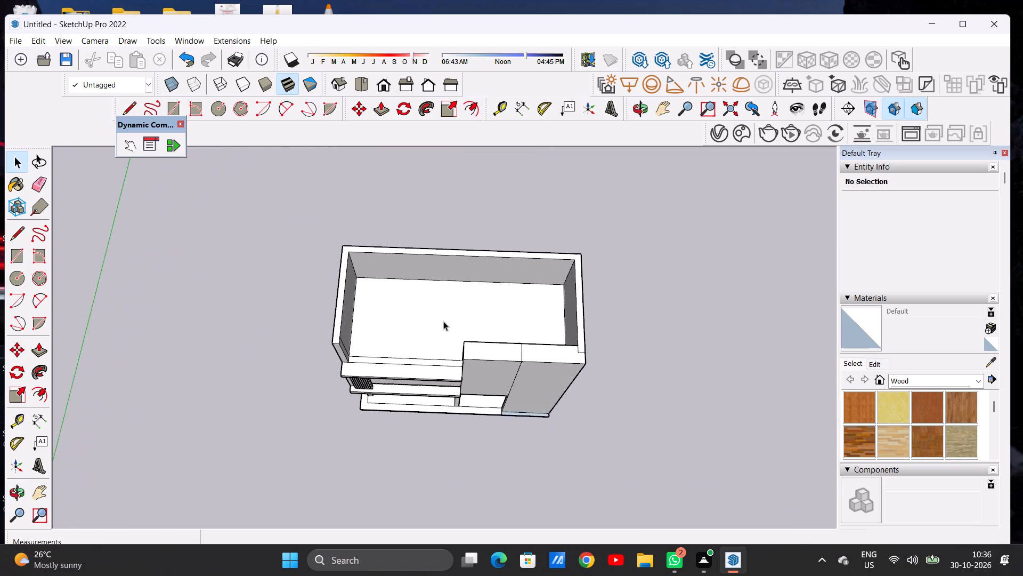
middle_drag(450, 303, 450, 351)
scroll(468, 329, up, 1)
scroll(468, 329, down, 1)
scroll(468, 329, up, 9)
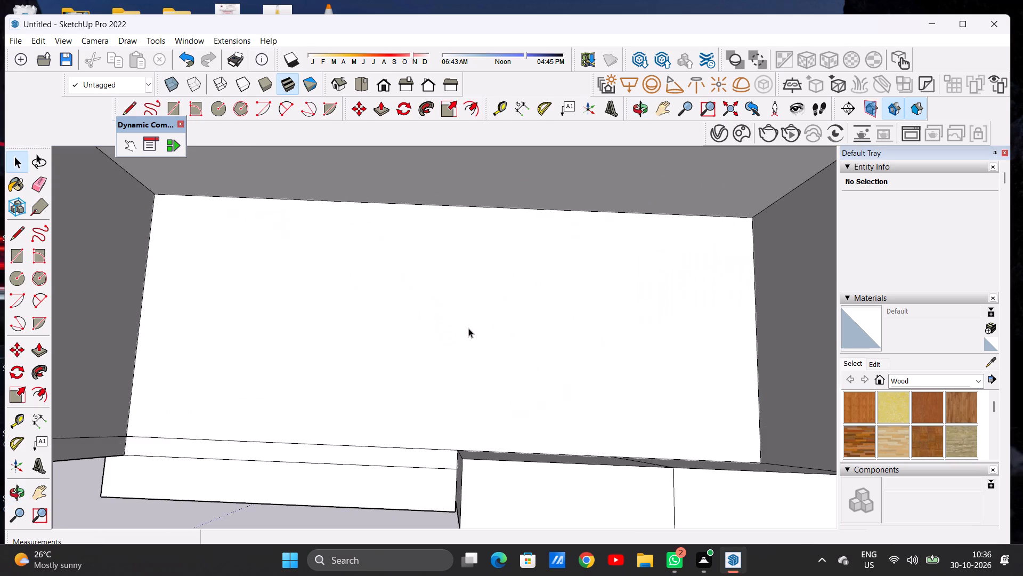
middle_drag(469, 333, 473, 286)
key(l)
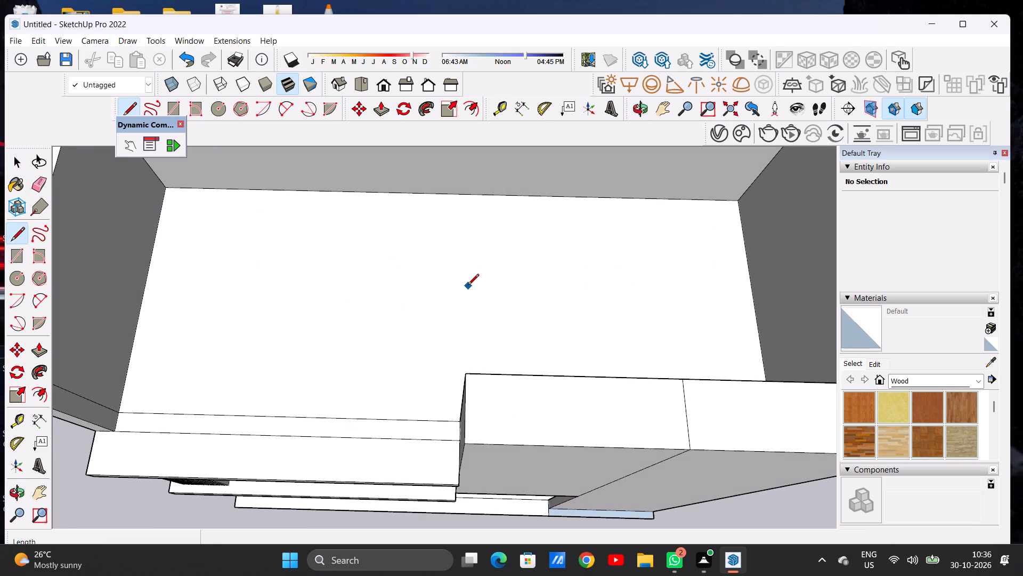
click(144, 290)
scroll(348, 300, down, 5)
scroll(531, 297, up, 6)
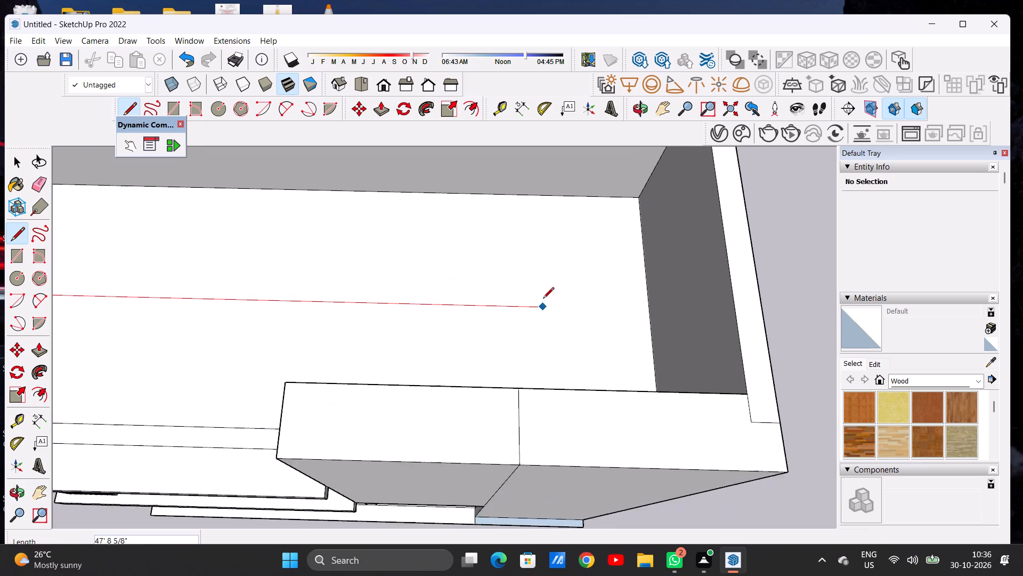
click(663, 306)
scroll(647, 286, down, 4)
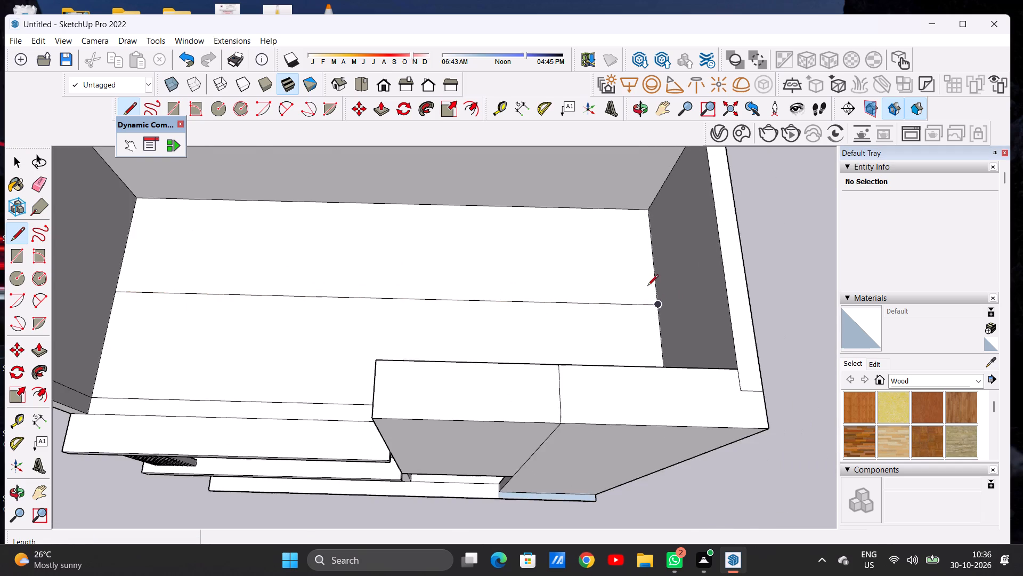
Draw a second line about 57' 1 3/8" long across the top floor, just in front of and parallel to the first.
scroll(647, 286, down, 3)
scroll(294, 301, up, 10)
scroll(294, 297, down, 1)
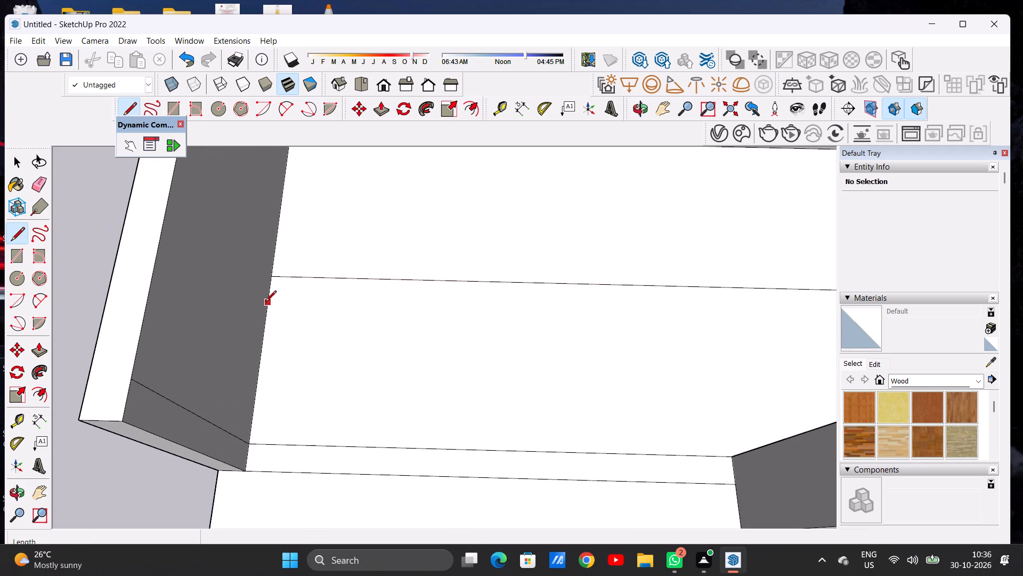
click(264, 299)
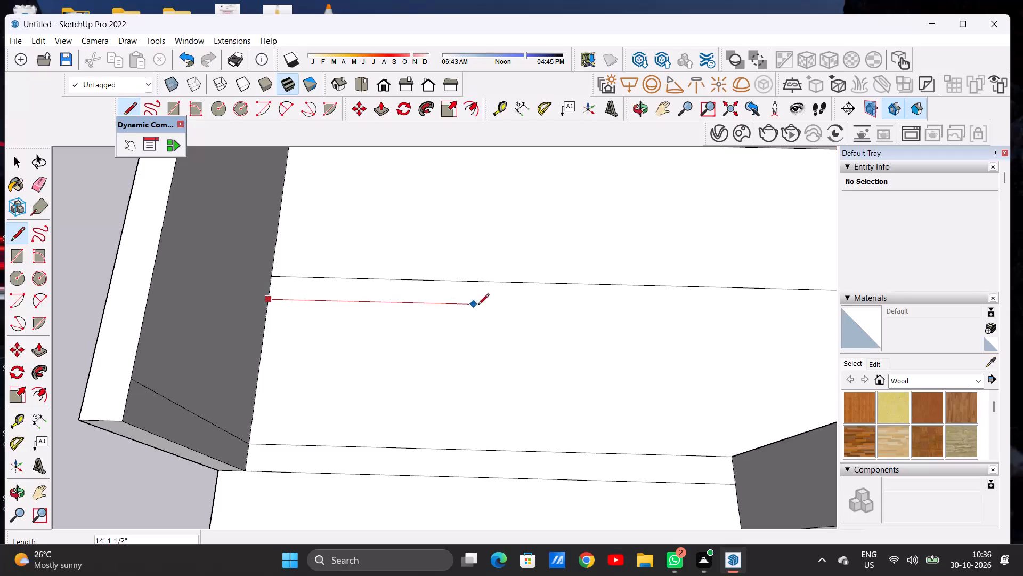
scroll(358, 306, down, 11)
scroll(591, 308, up, 12)
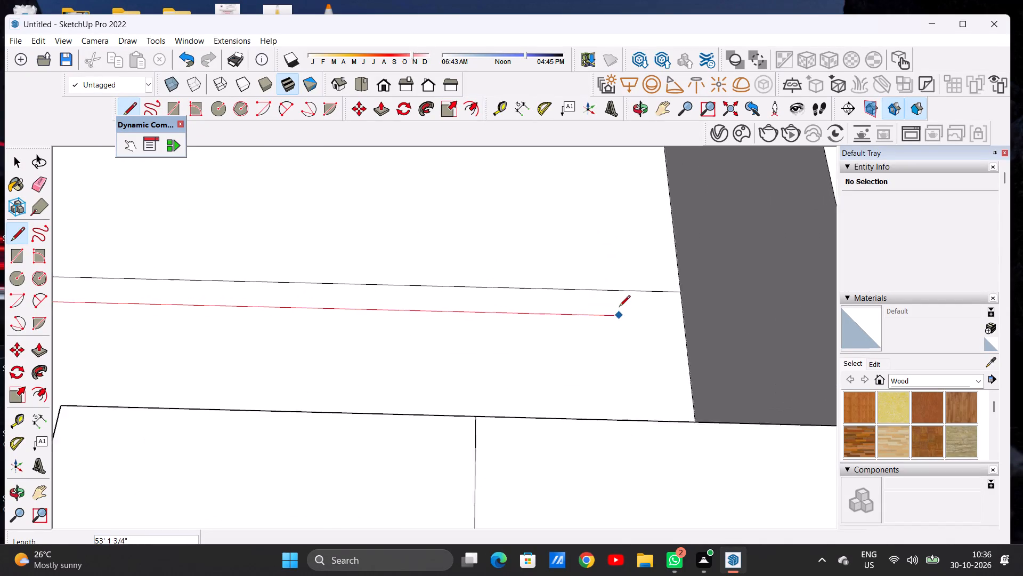
scroll(619, 307, up, 2)
click(700, 315)
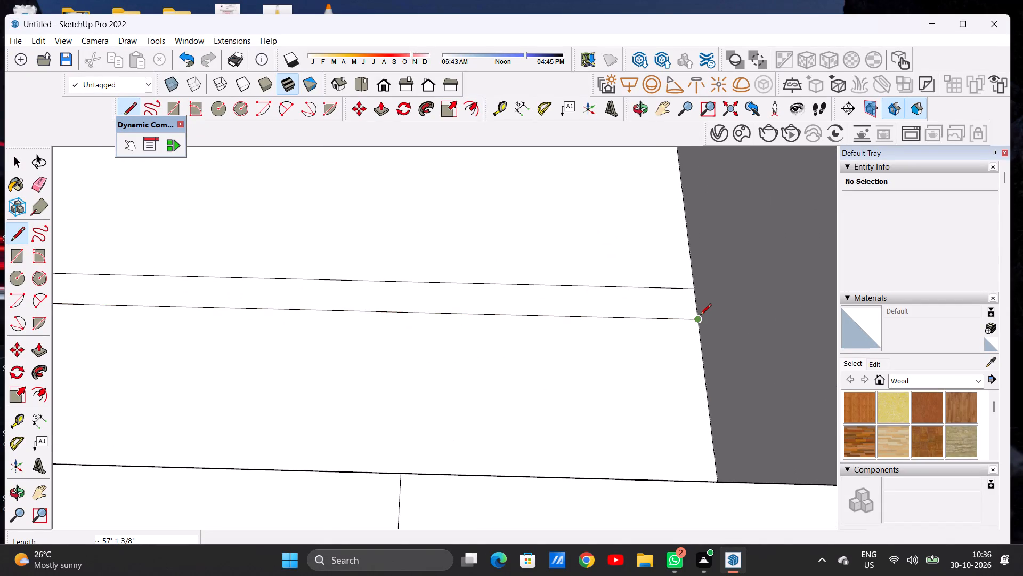
key(space)
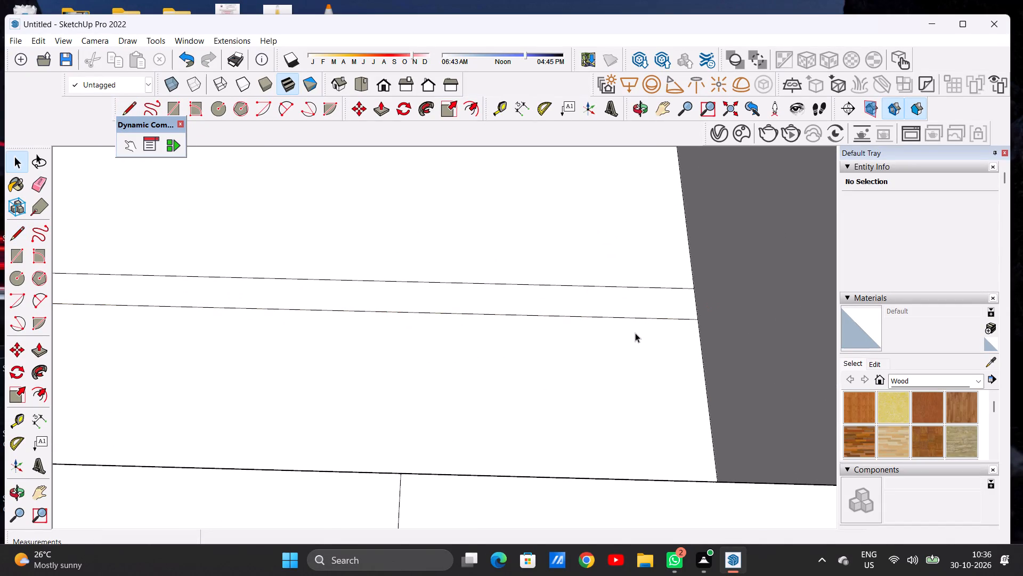
Push/Pull the narrow strip between the two floor lines up 15' to the top of the side walls.
scroll(627, 347, down, 5)
scroll(627, 347, up, 1)
scroll(627, 345, down, 16)
middle_drag(627, 351, 627, 341)
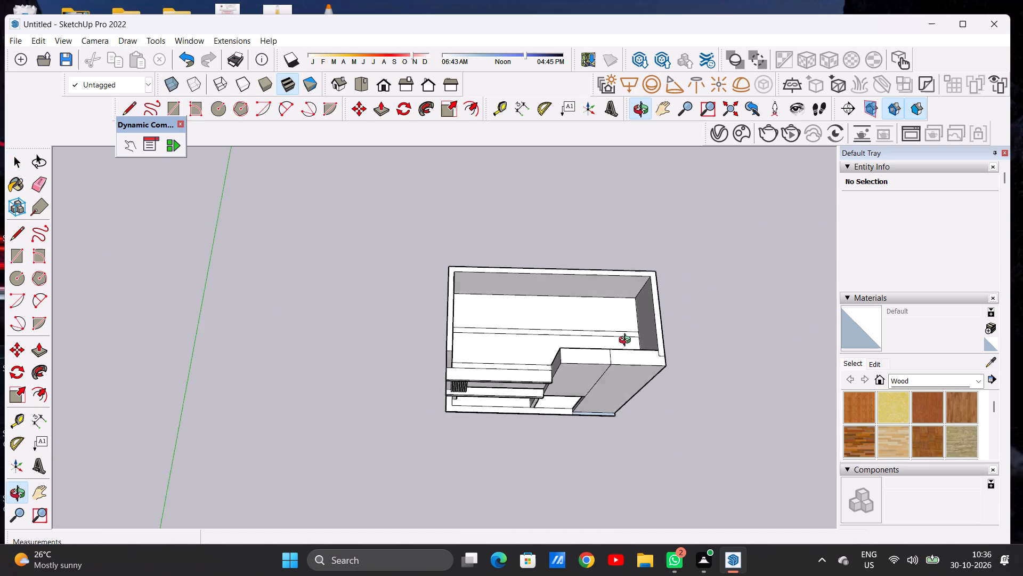
middle_drag(627, 341, 625, 328)
scroll(646, 333, up, 11)
key(p)
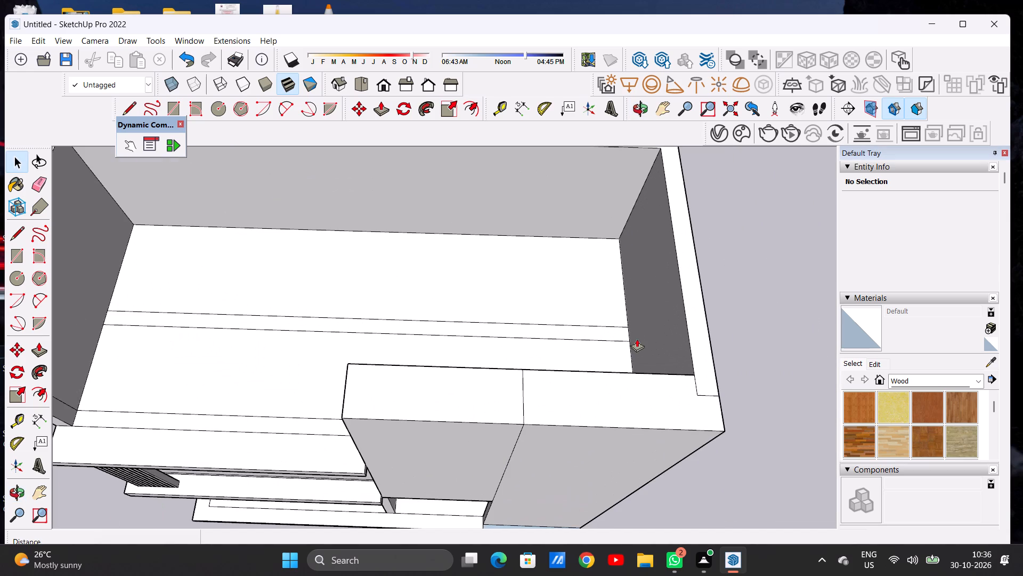
scroll(628, 335, up, 7)
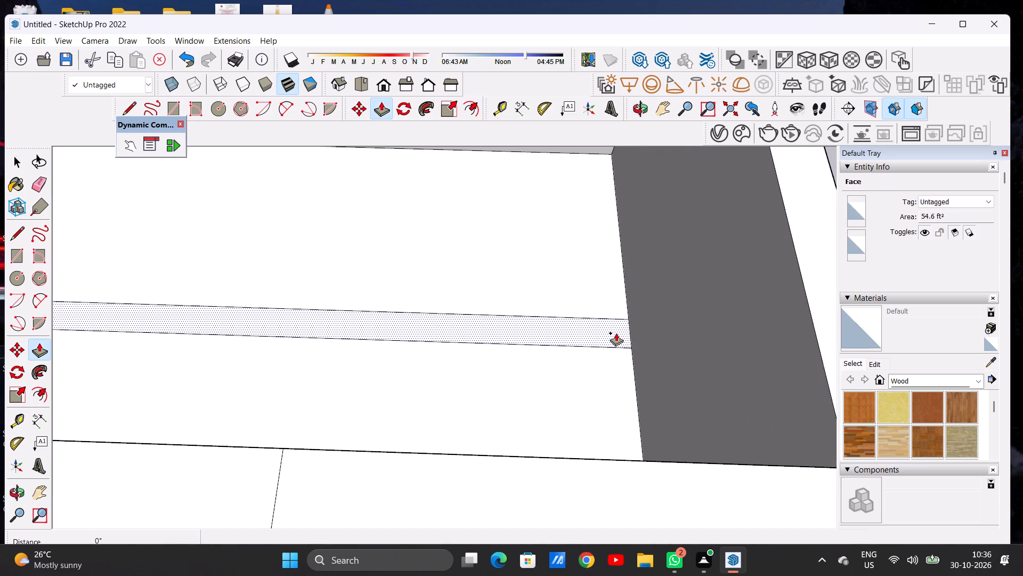
click(616, 333)
scroll(633, 327, down, 16)
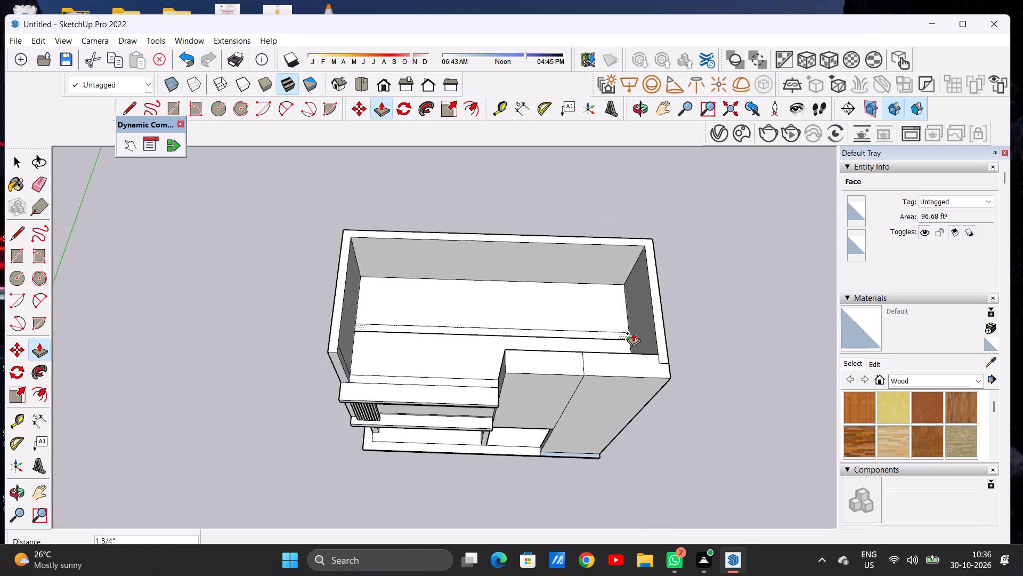
scroll(657, 299, up, 1)
scroll(657, 299, down, 2)
scroll(657, 299, up, 3)
middle_drag(654, 318, 654, 209)
scroll(643, 231, up, 12)
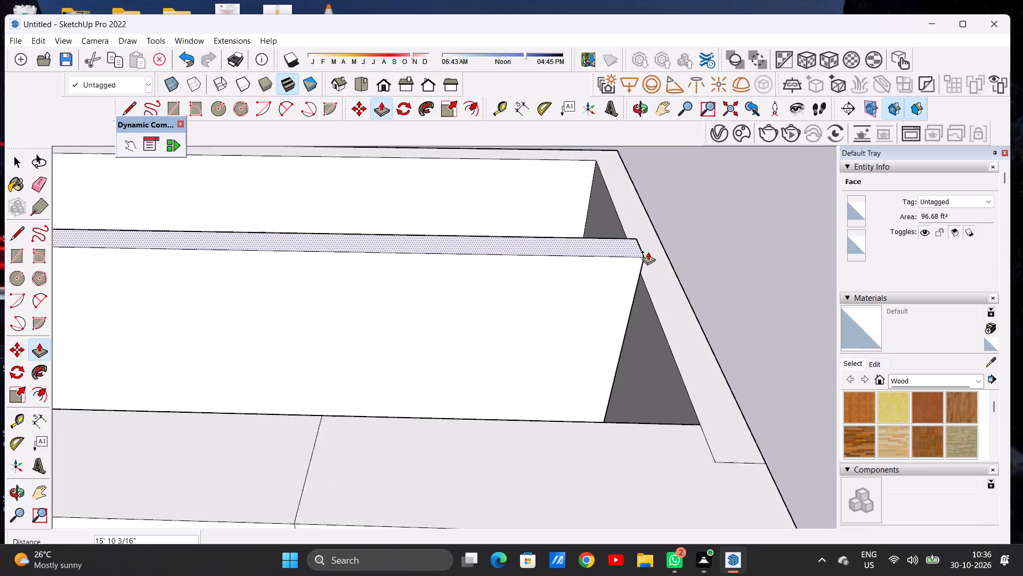
scroll(648, 252, up, 3)
click(646, 282)
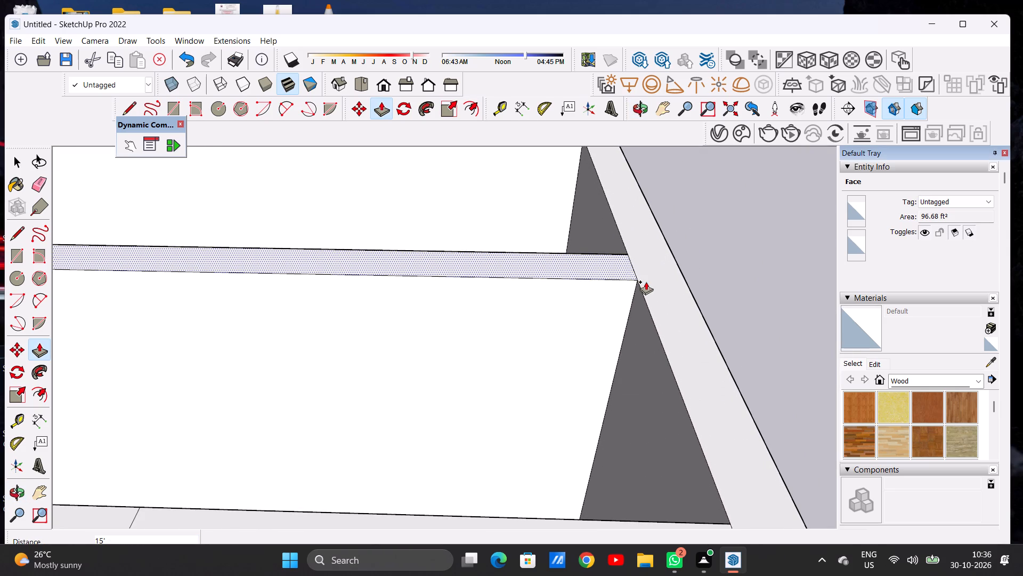
key(space)
Examine the new partition wall, top floor and front facade from above and from the front.
scroll(519, 313, down, 4)
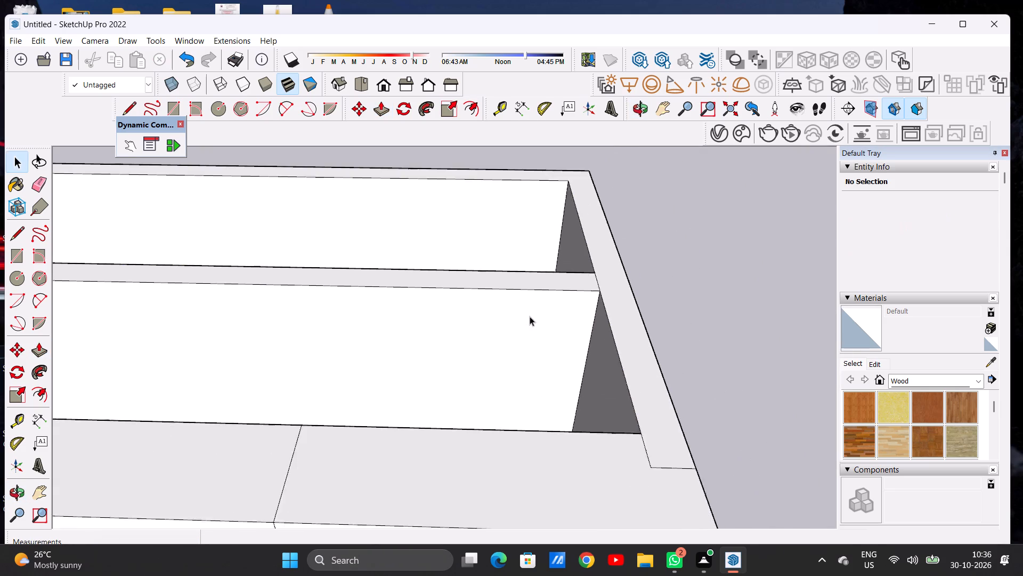
scroll(530, 316, down, 2)
scroll(555, 317, down, 20)
middle_drag(521, 355, 522, 249)
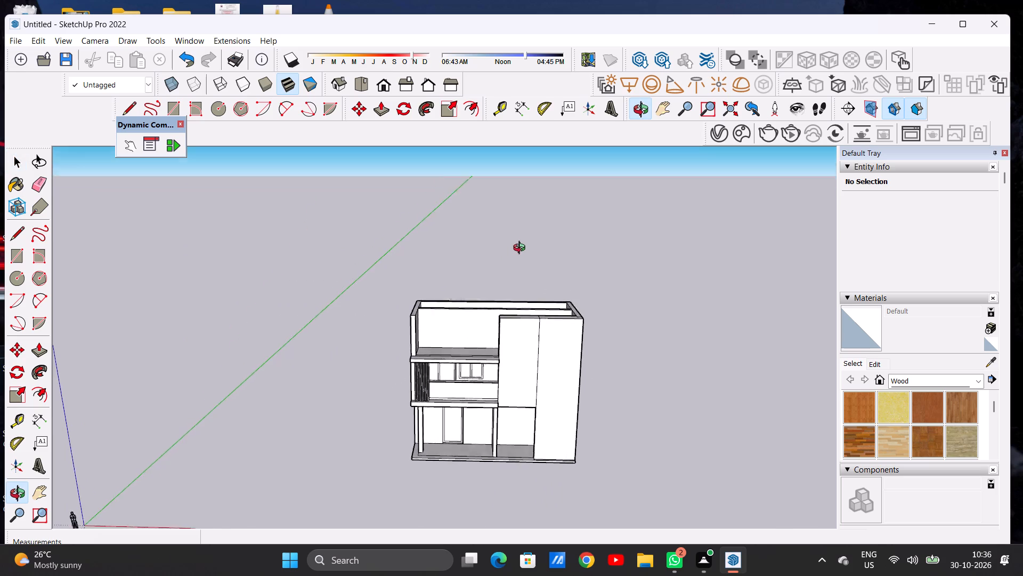
middle_drag(522, 249, 529, 241)
scroll(454, 301, down, 3)
scroll(463, 317, up, 2)
scroll(467, 317, down, 1)
scroll(467, 317, up, 10)
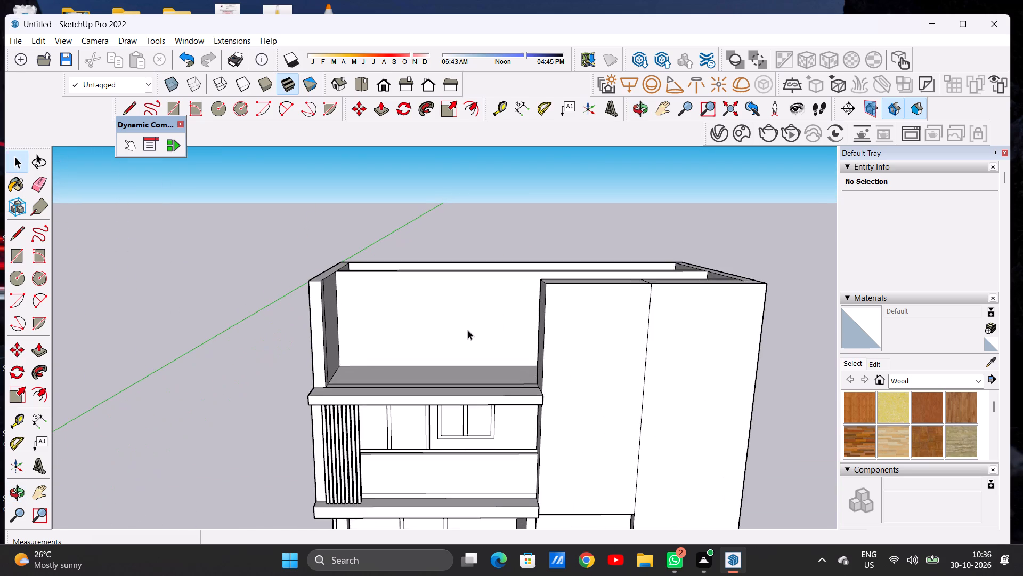
middle_drag(468, 330, 467, 307)
scroll(466, 307, up, 4)
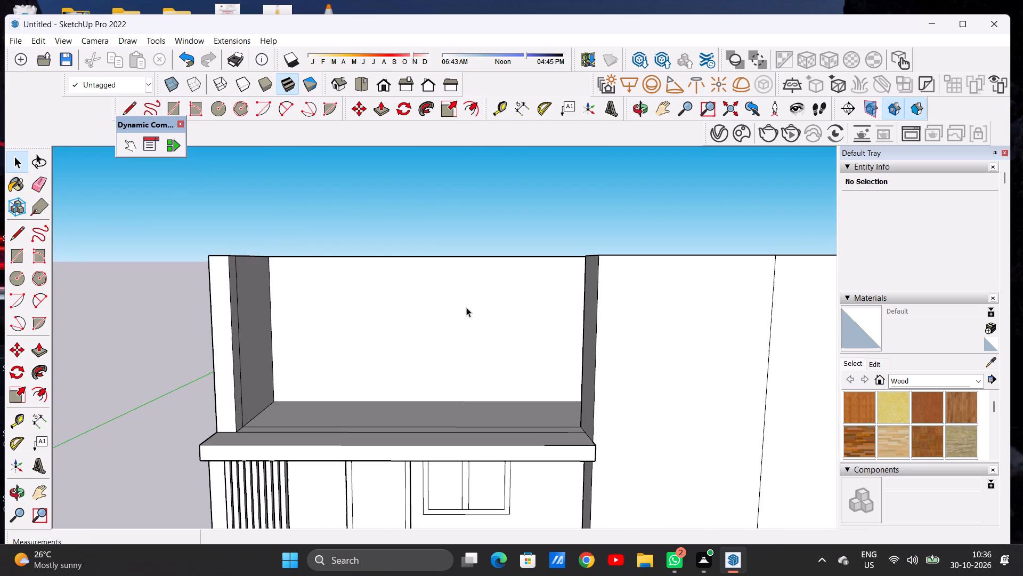
key(r)
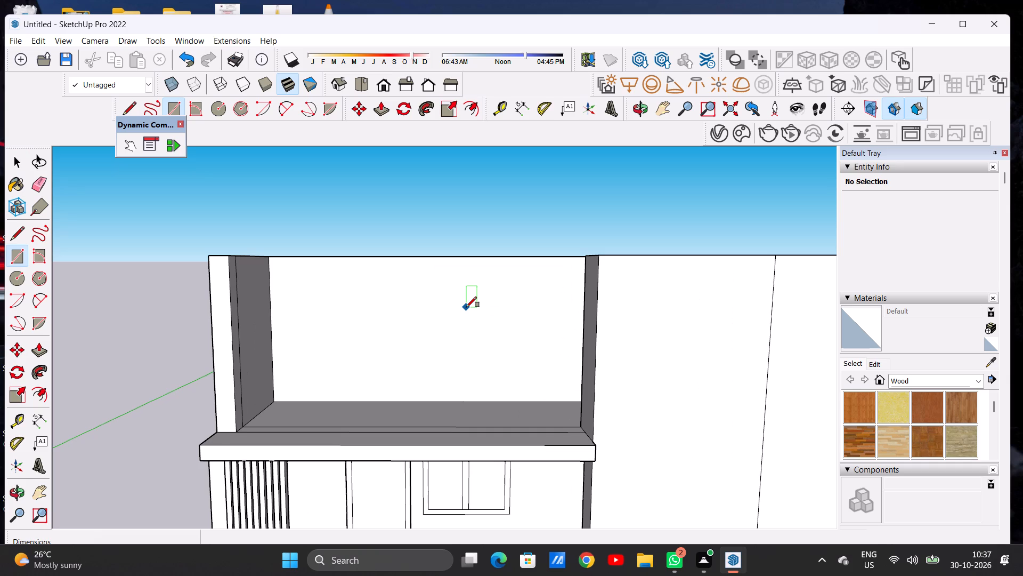
key(space)
scroll(402, 330, down, 2)
scroll(401, 334, up, 1)
scroll(401, 338, down, 4)
middle_drag(394, 312, 388, 406)
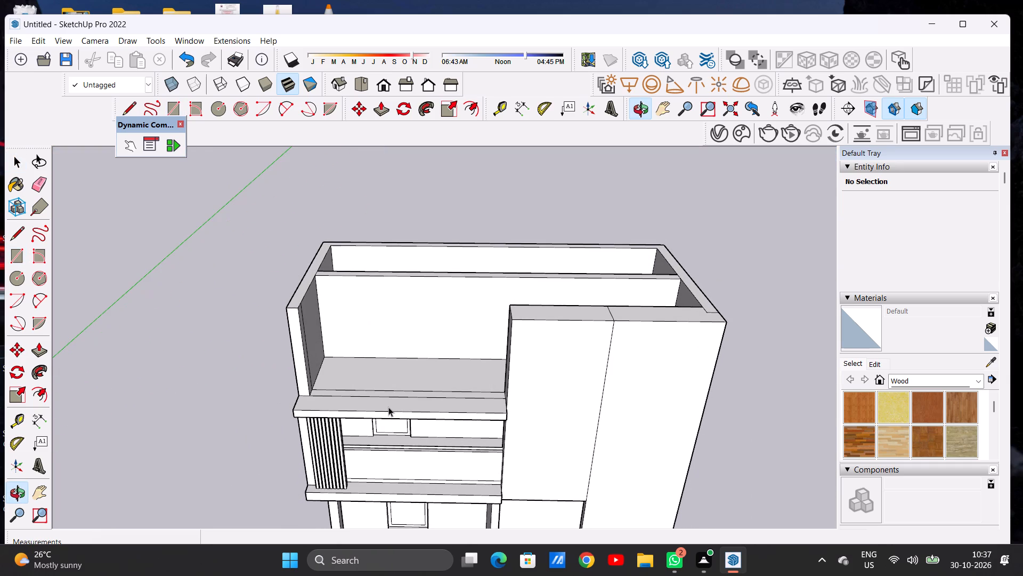
scroll(345, 339, down, 6)
middle_drag(362, 332, 362, 373)
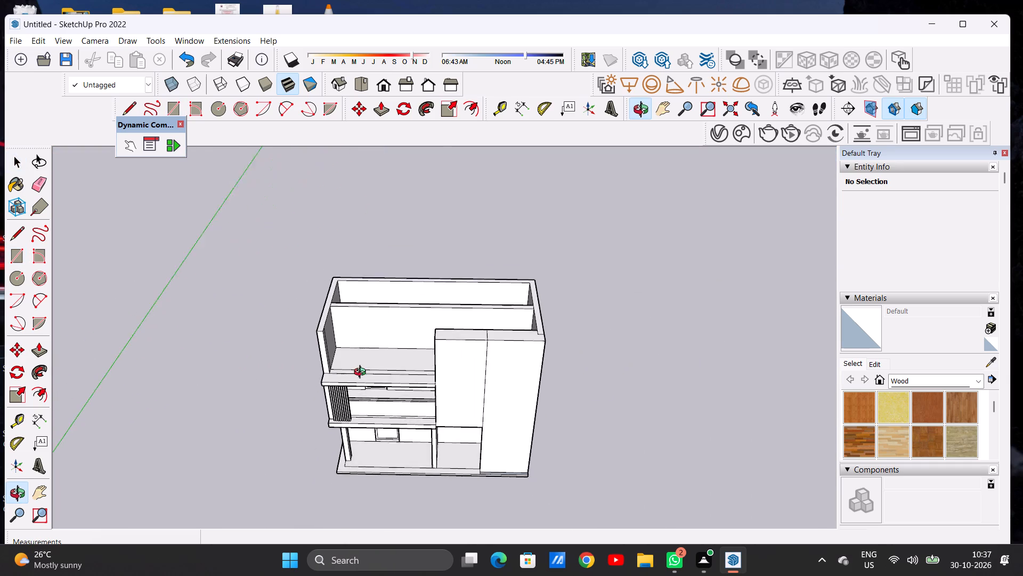
middle_drag(362, 373, 366, 388)
scroll(355, 345, up, 6)
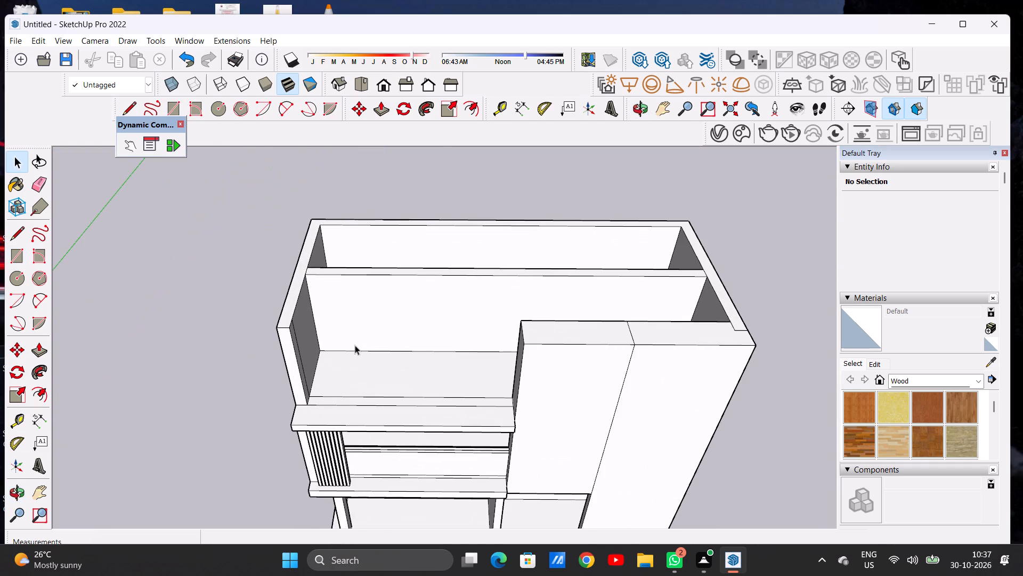
scroll(356, 340, down, 5)
scroll(375, 326, up, 1)
middle_drag(378, 314, 379, 370)
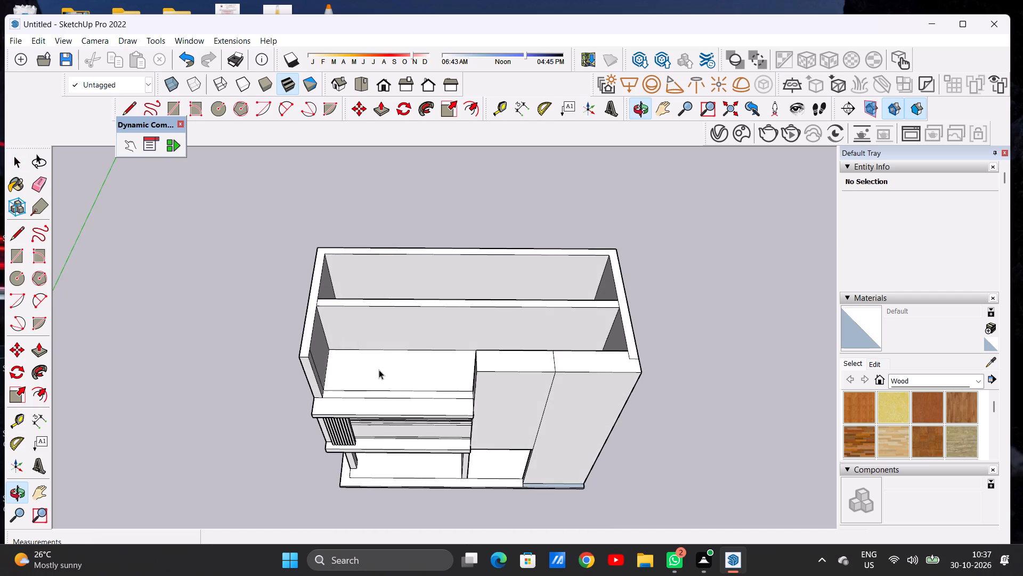
scroll(396, 379, down, 4)
scroll(404, 380, up, 1)
middle_drag(391, 384, 391, 265)
middle_drag(400, 347, 404, 300)
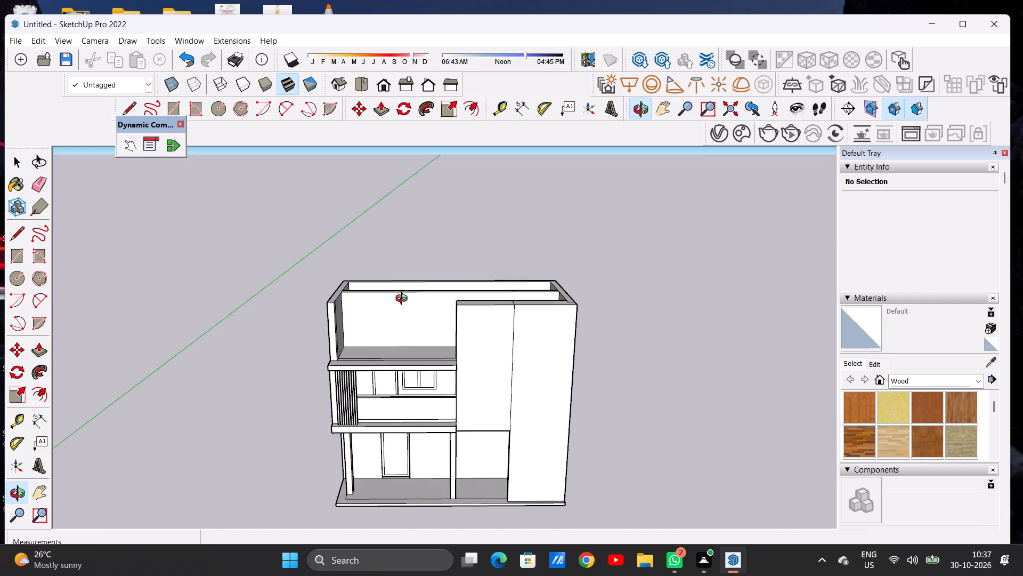
middle_drag(404, 300, 404, 294)
scroll(399, 297, up, 5)
middle_drag(395, 340, 396, 318)
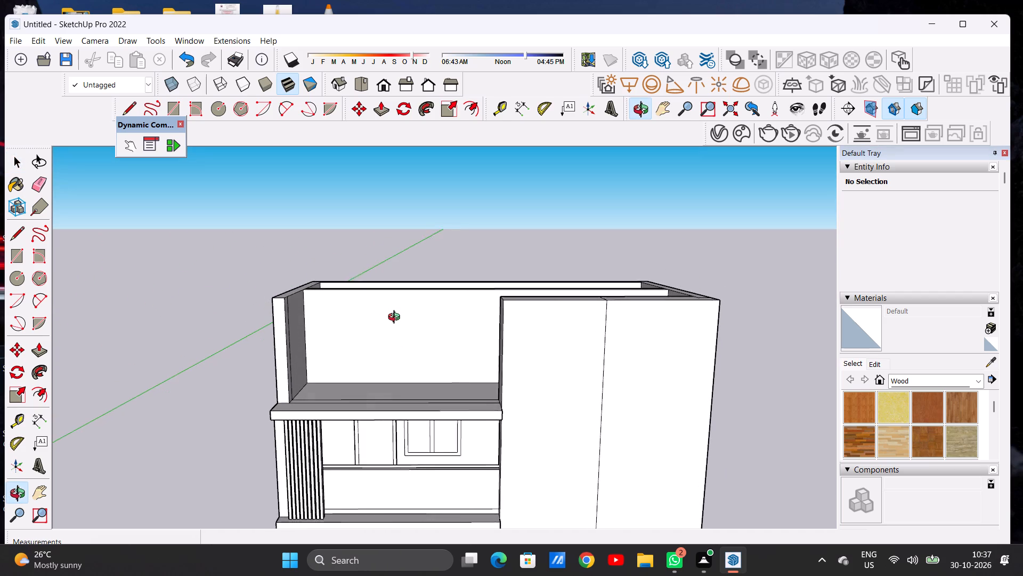
middle_drag(396, 318, 400, 322)
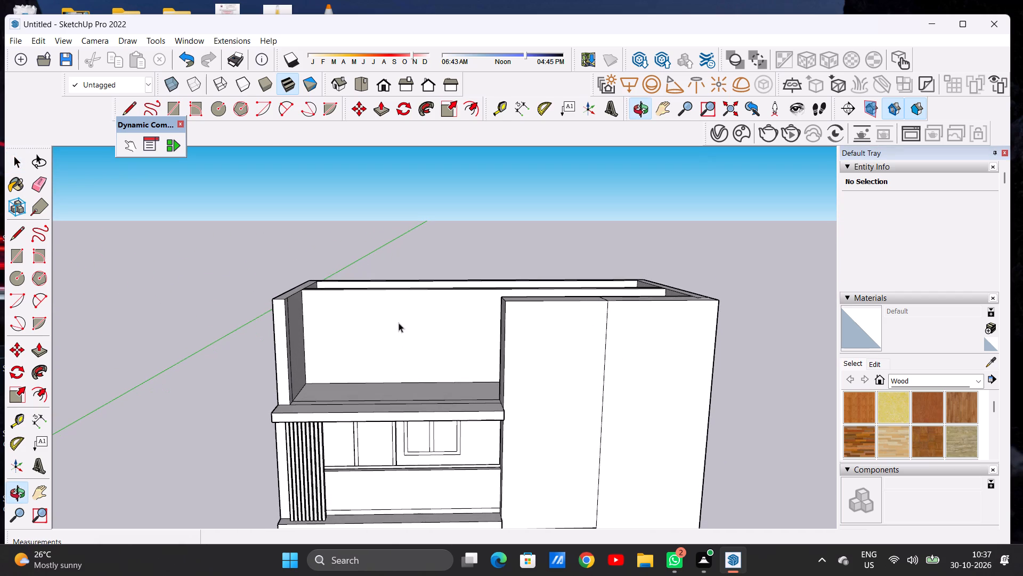
Draw a door rectangle about 8' 8 5/8" by 11' 10 1/4" on the partition wall's front face, rising from the floor.
key(r)
scroll(370, 374, up, 3)
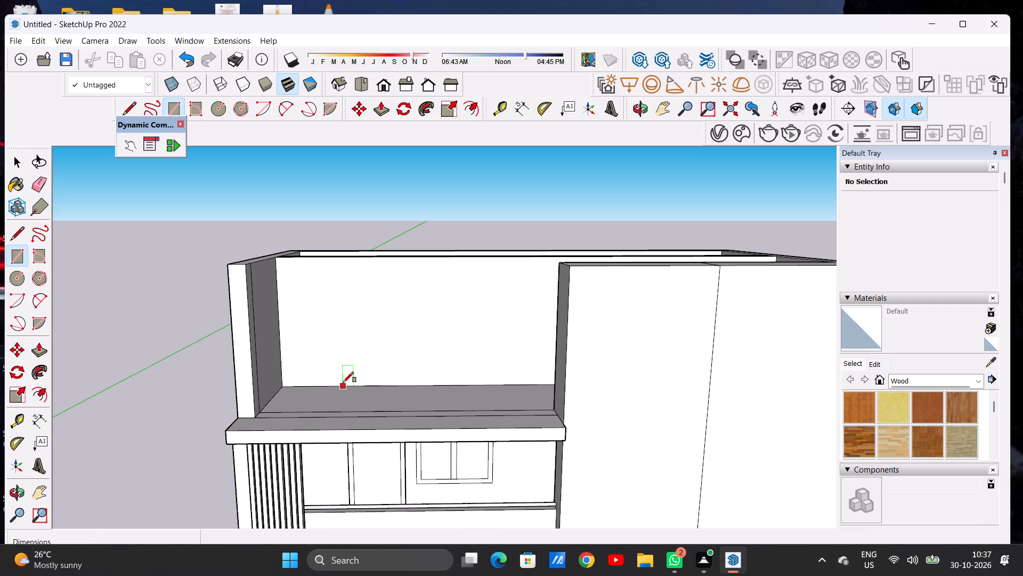
click(343, 382)
scroll(395, 276, up, 5)
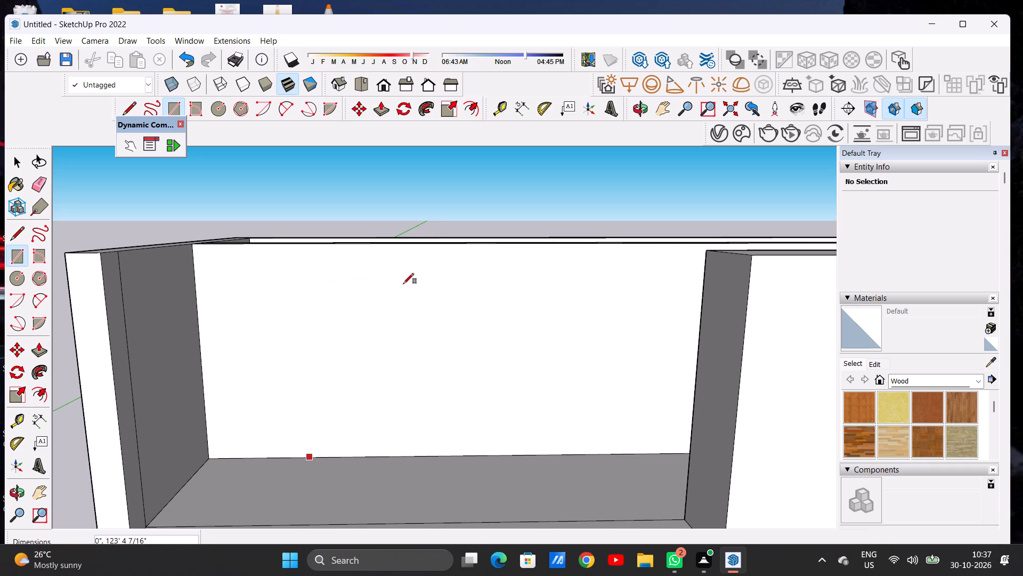
click(432, 291)
key(space)
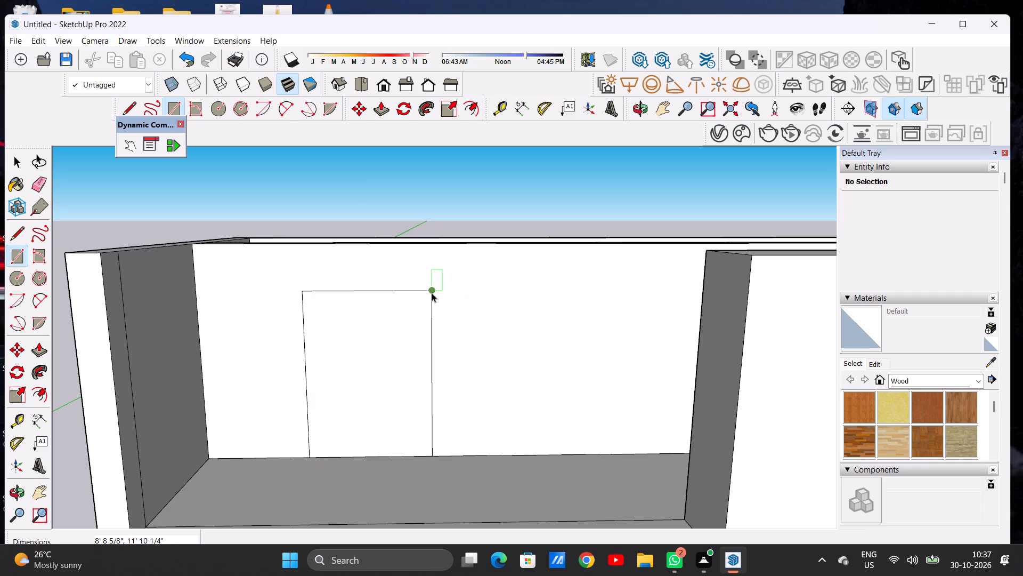
Draw a vertical line about 11' 10 1/4" long inside the door rectangle near its right edge, from its top edge to the floor.
scroll(399, 326, down, 2)
scroll(399, 332, up, 1)
scroll(399, 334, down, 12)
scroll(386, 344, up, 1)
scroll(385, 344, down, 5)
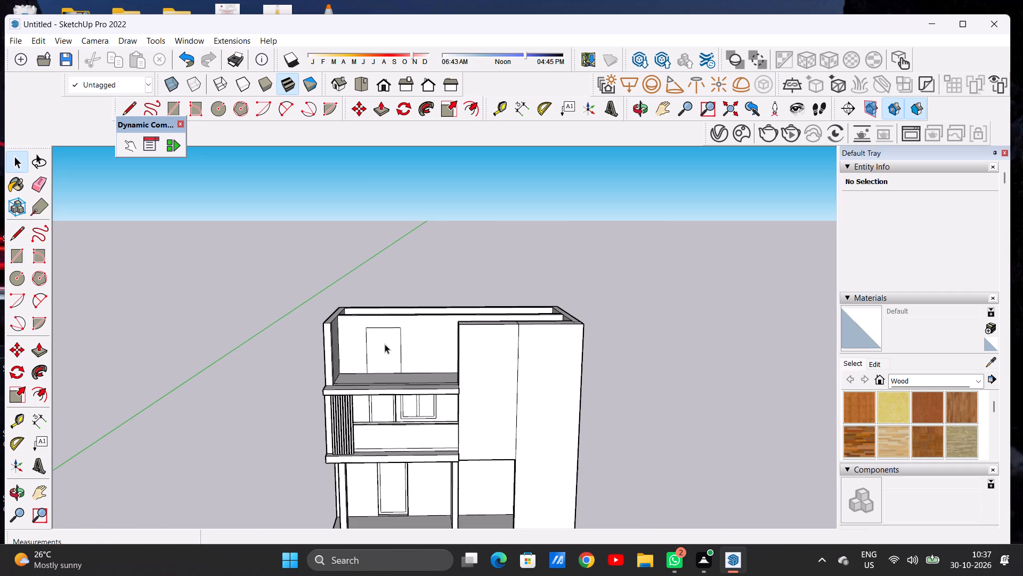
scroll(385, 348, up, 1)
scroll(385, 348, down, 2)
scroll(385, 348, up, 10)
key(l)
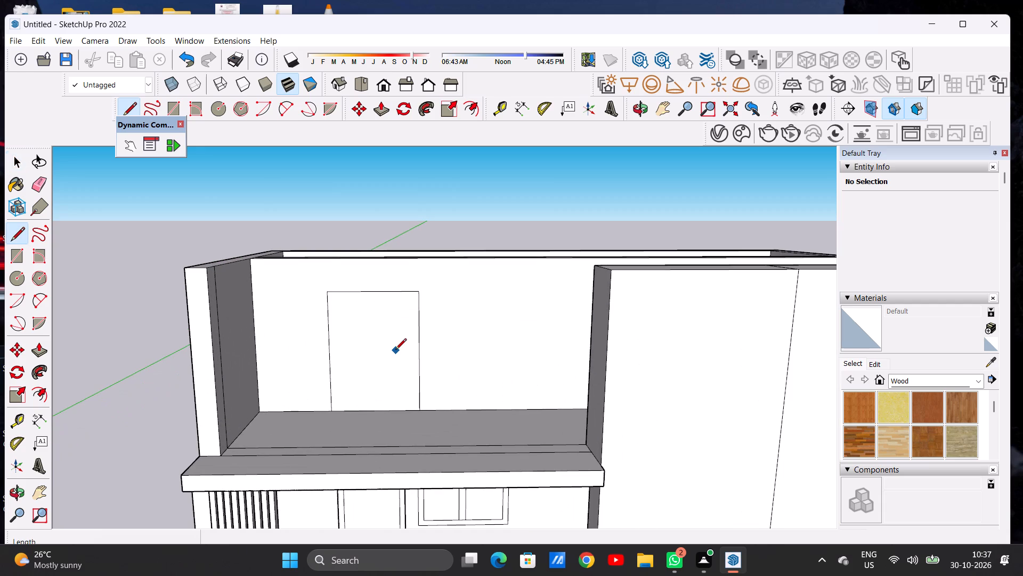
scroll(395, 350, up, 4)
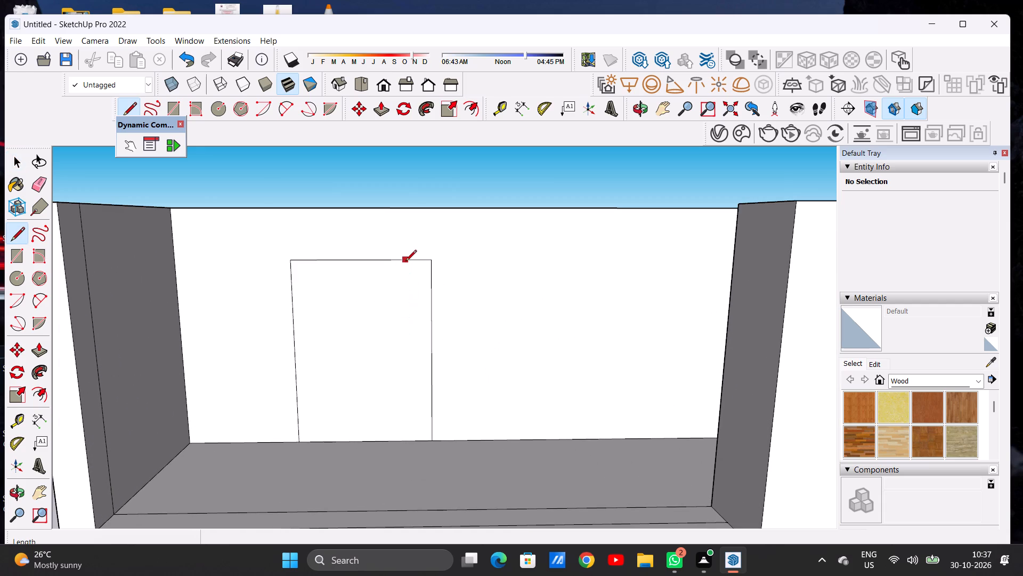
click(405, 262)
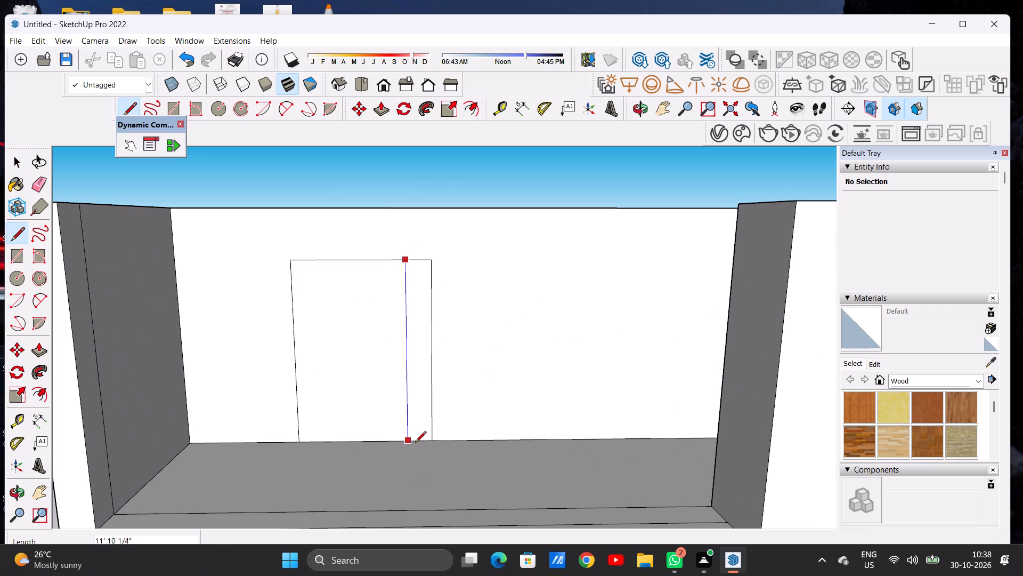
click(411, 439)
key(space)
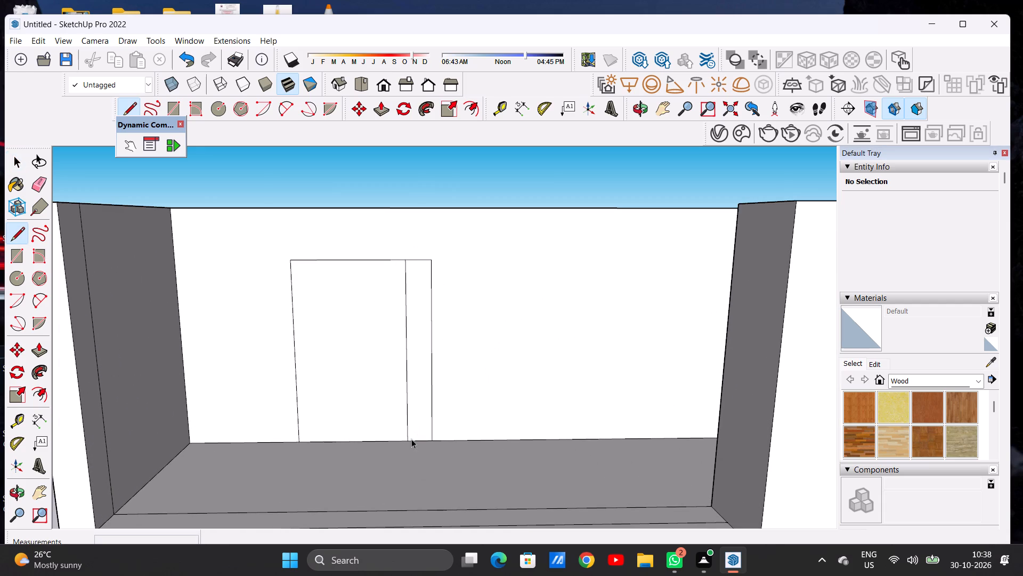
Erase the door rectangle's old right edge and the leftover top segment beyond the new vertical line.
text(E)
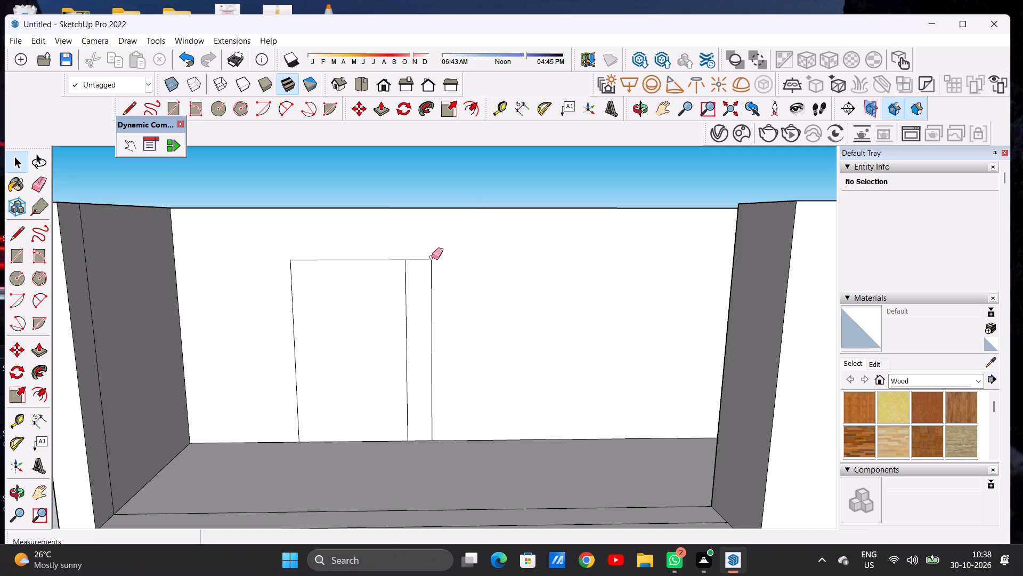
click(431, 263)
click(429, 257)
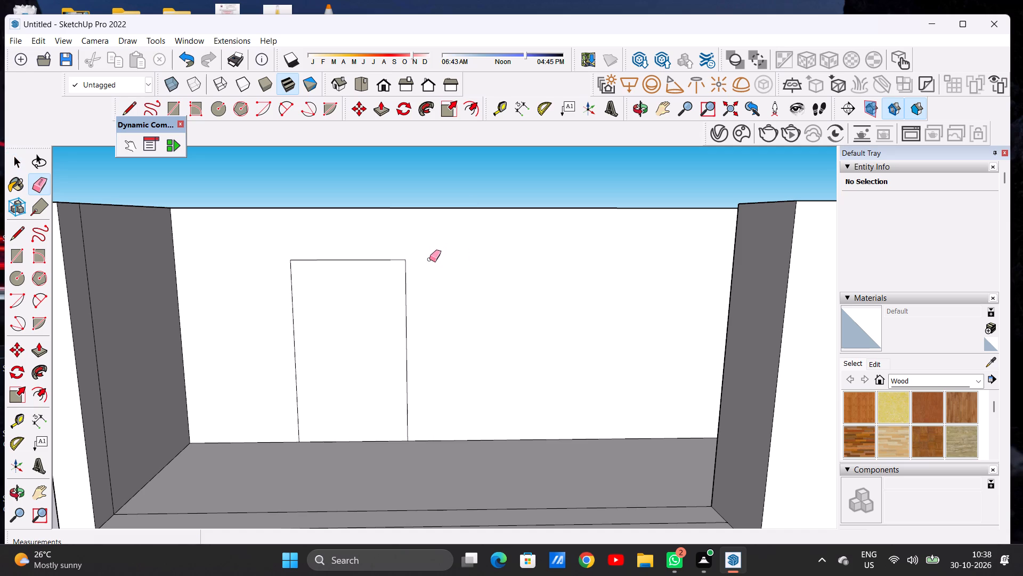
Draw a window rectangle about 9' 5 3/8" by 8' 8 3/8" on the partition wall's front face, beside the door outline.
key(space)
scroll(407, 292, down, 13)
middle_drag(400, 340, 393, 321)
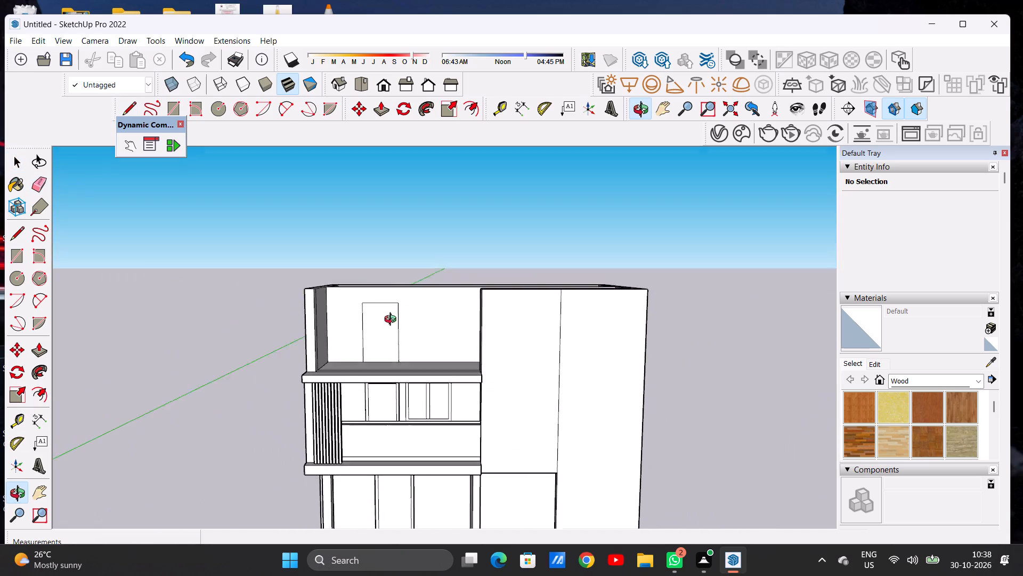
middle_drag(393, 321, 392, 317)
scroll(429, 315, up, 5)
key(r)
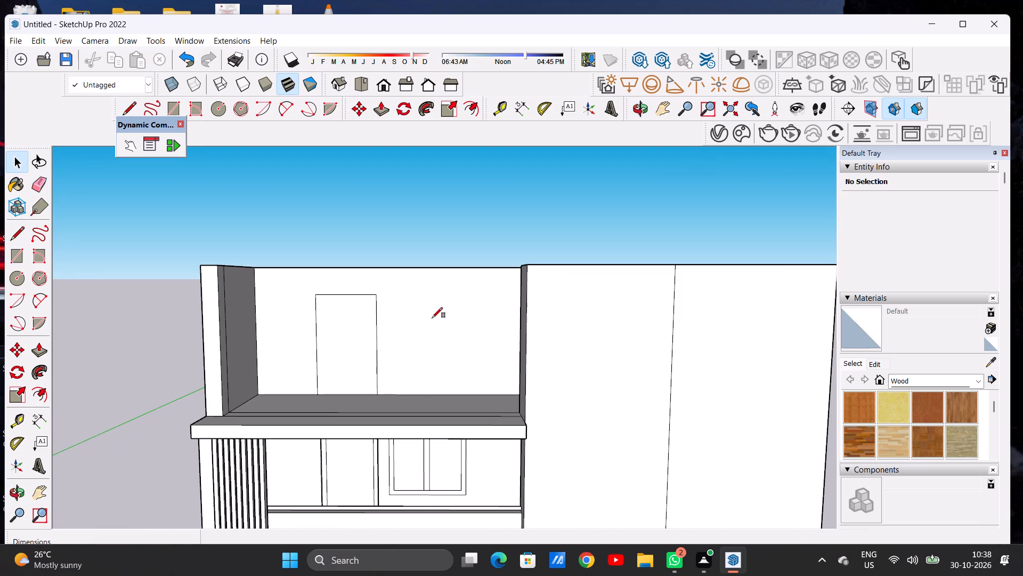
click(393, 294)
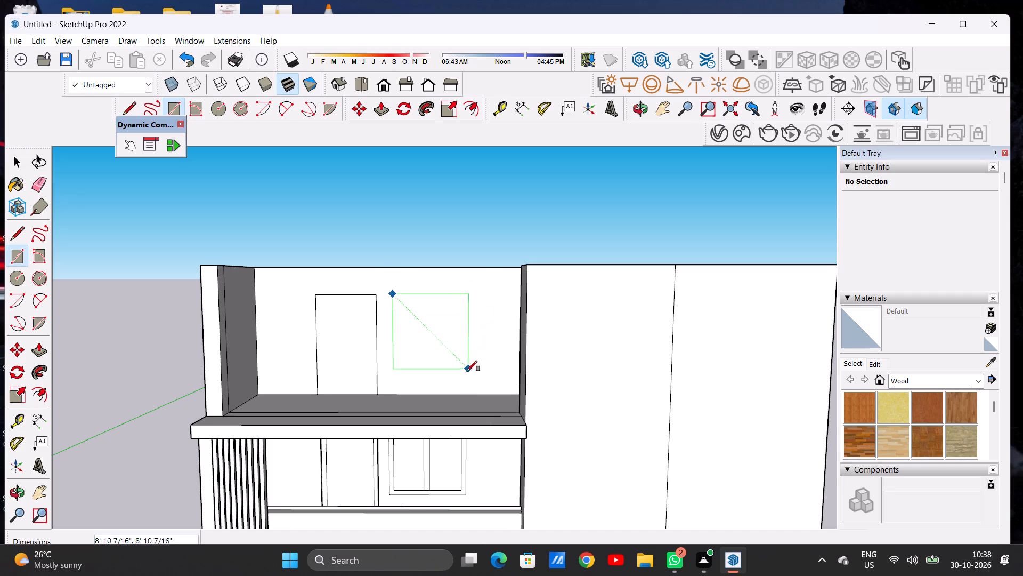
click(467, 374)
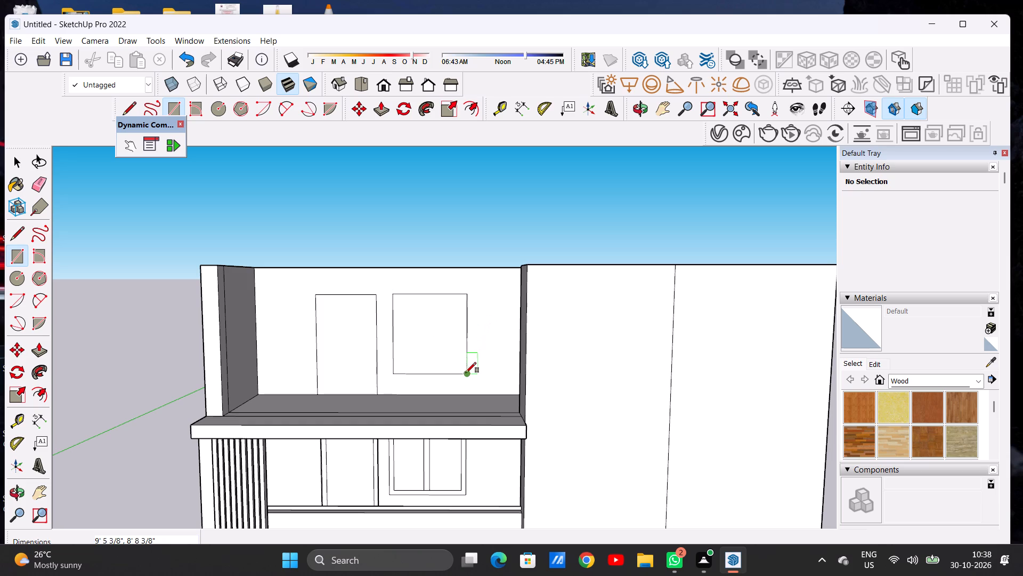
key(space)
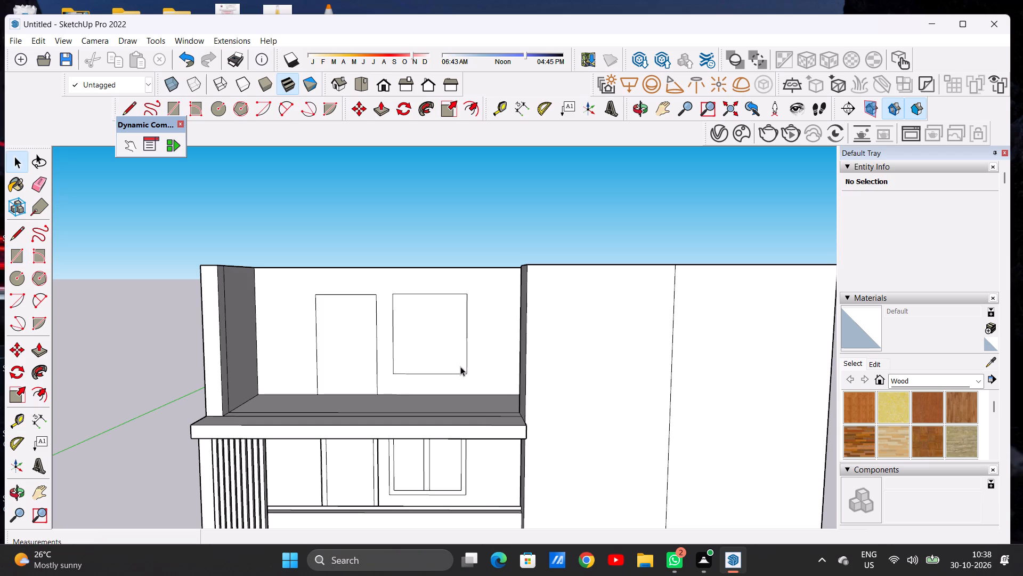
Push the door face on the top-floor partition wall inward by about 7 9/16" to form a recess.
scroll(446, 311, up, 6)
scroll(453, 336, down, 6)
middle_drag(392, 370, 395, 391)
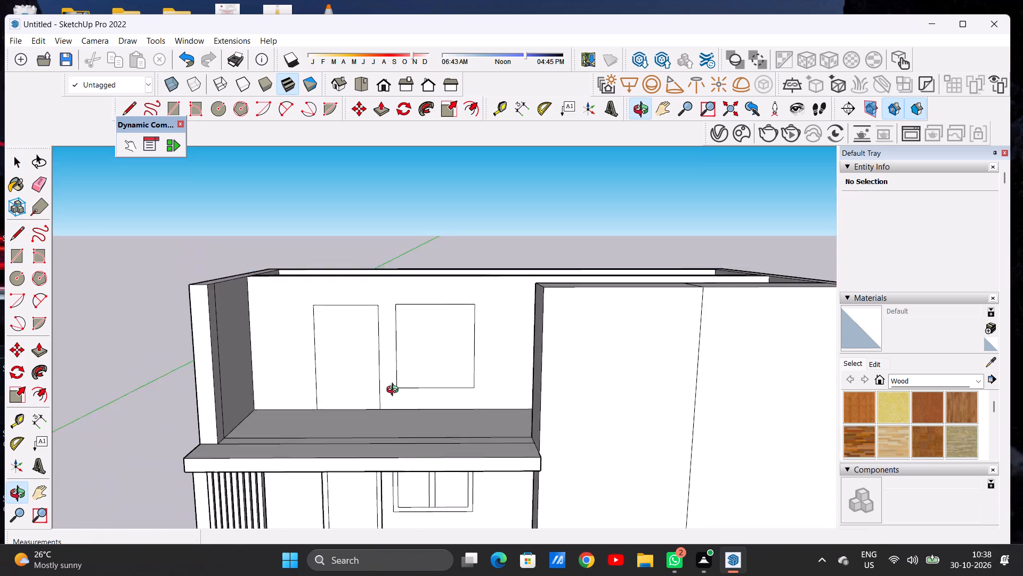
middle_drag(395, 391, 391, 447)
scroll(351, 347, up, 6)
key(p)
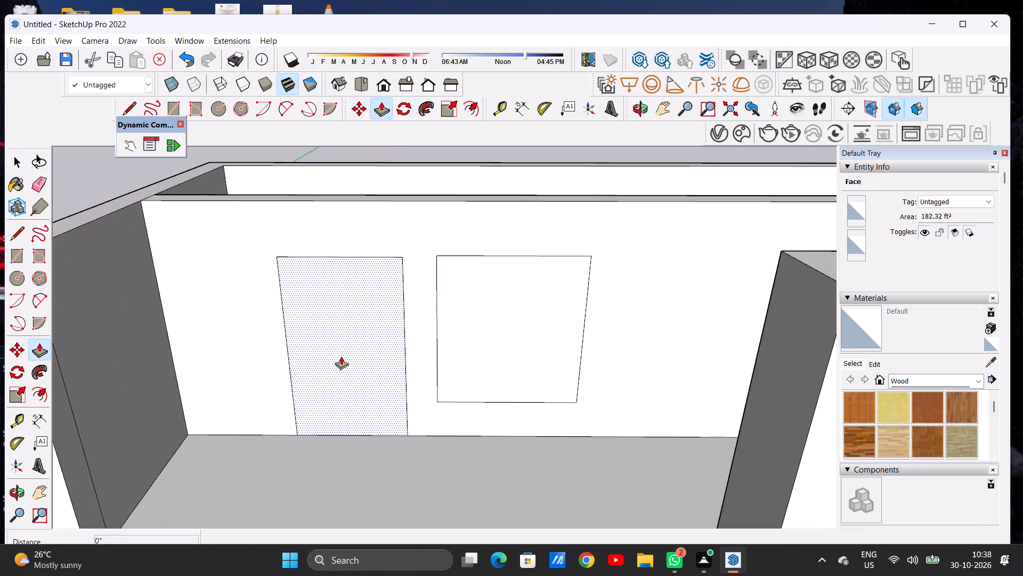
click(341, 356)
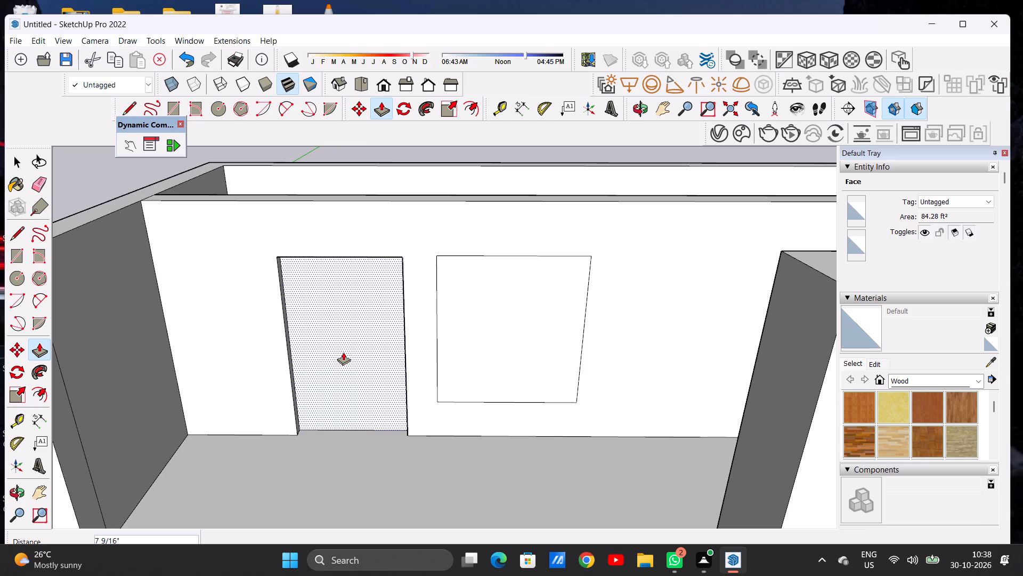
click(343, 352)
key(space)
Offset the recessed door face's outline inward by about 6 3/8" to form a door frame.
scroll(383, 395, down, 7)
middle_drag(375, 401, 377, 365)
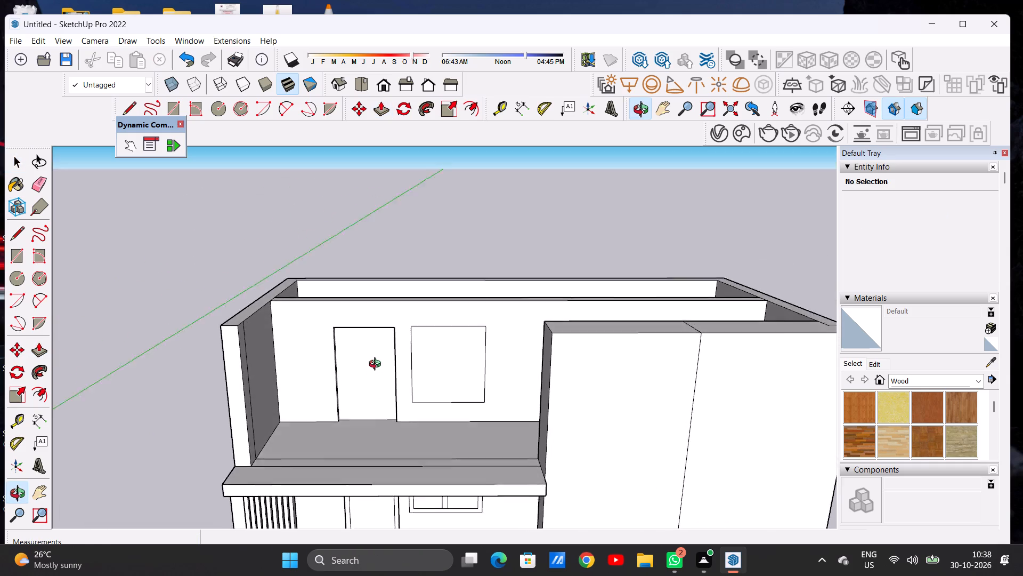
middle_drag(377, 365, 374, 346)
scroll(365, 360, up, 1)
scroll(365, 360, down, 1)
scroll(365, 360, up, 5)
text(OF)
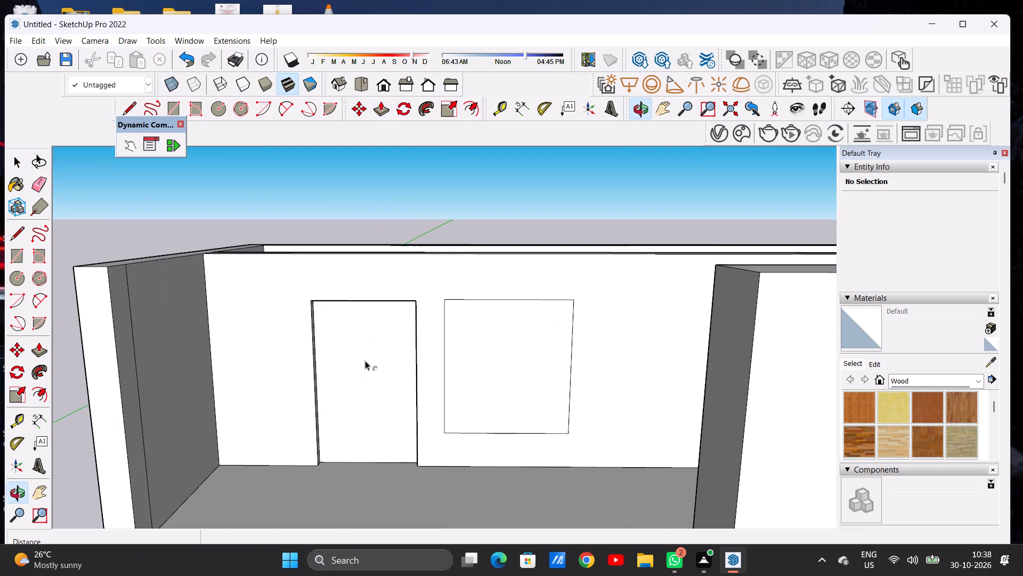
click(354, 322)
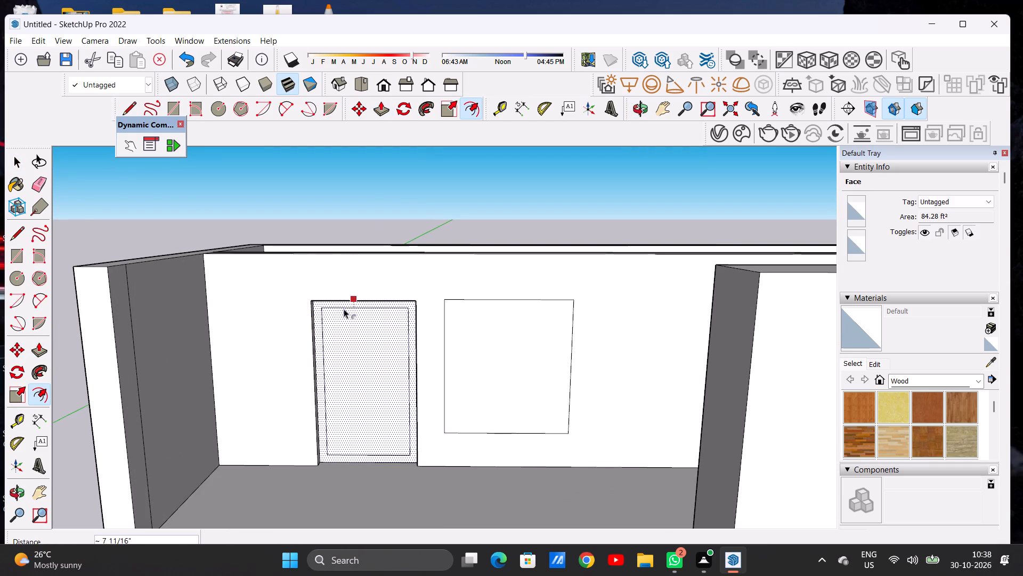
click(342, 307)
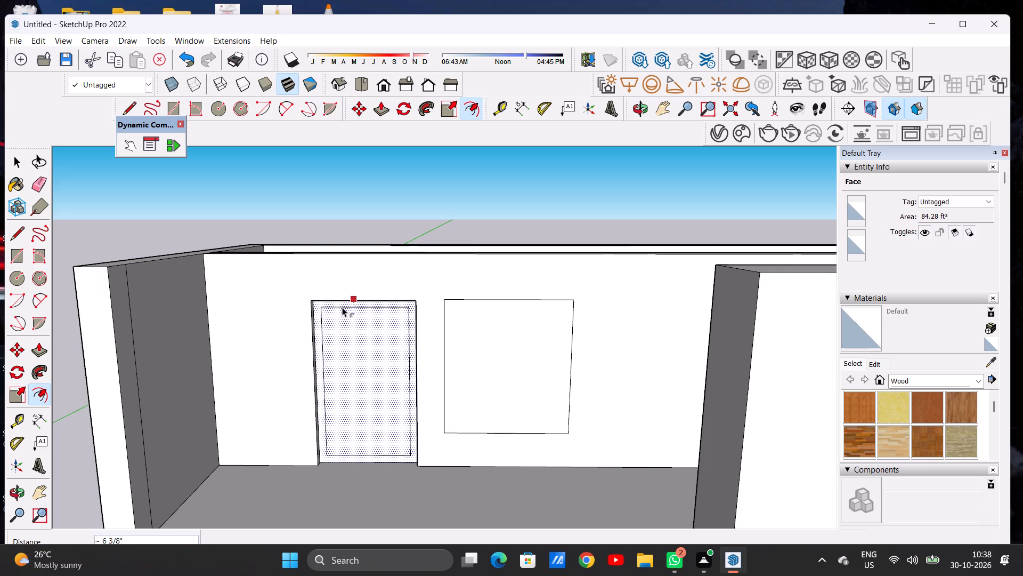
key(space)
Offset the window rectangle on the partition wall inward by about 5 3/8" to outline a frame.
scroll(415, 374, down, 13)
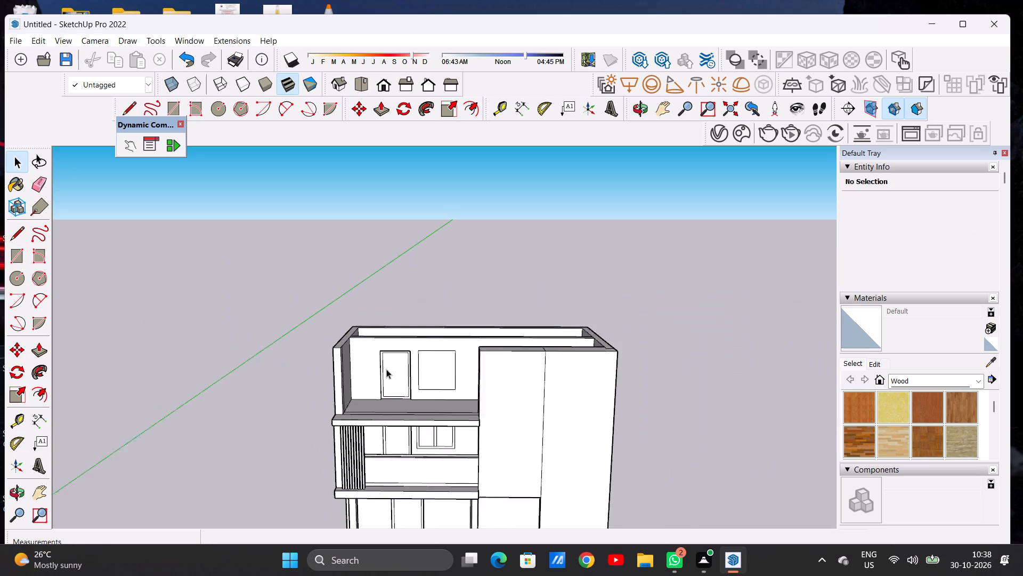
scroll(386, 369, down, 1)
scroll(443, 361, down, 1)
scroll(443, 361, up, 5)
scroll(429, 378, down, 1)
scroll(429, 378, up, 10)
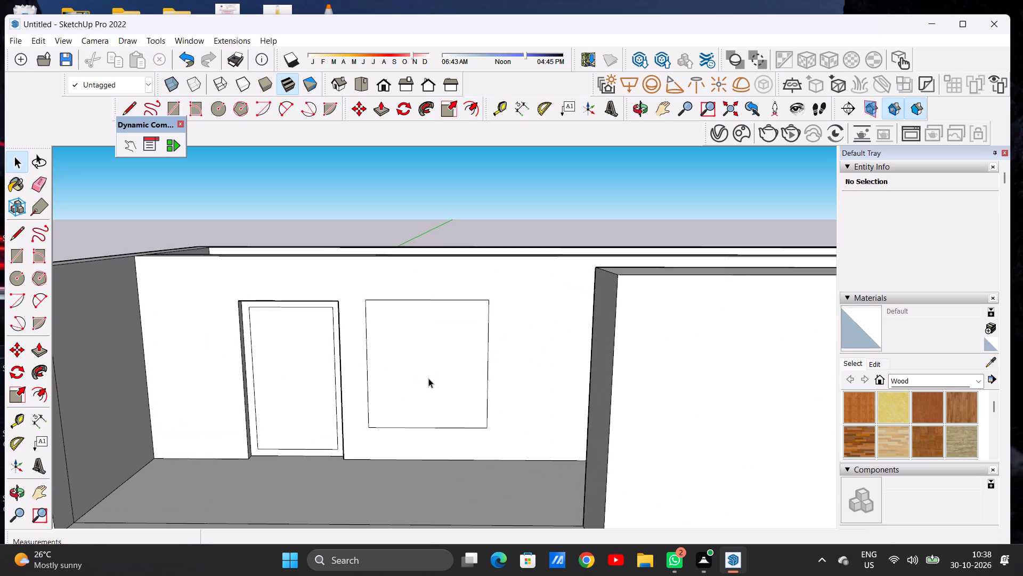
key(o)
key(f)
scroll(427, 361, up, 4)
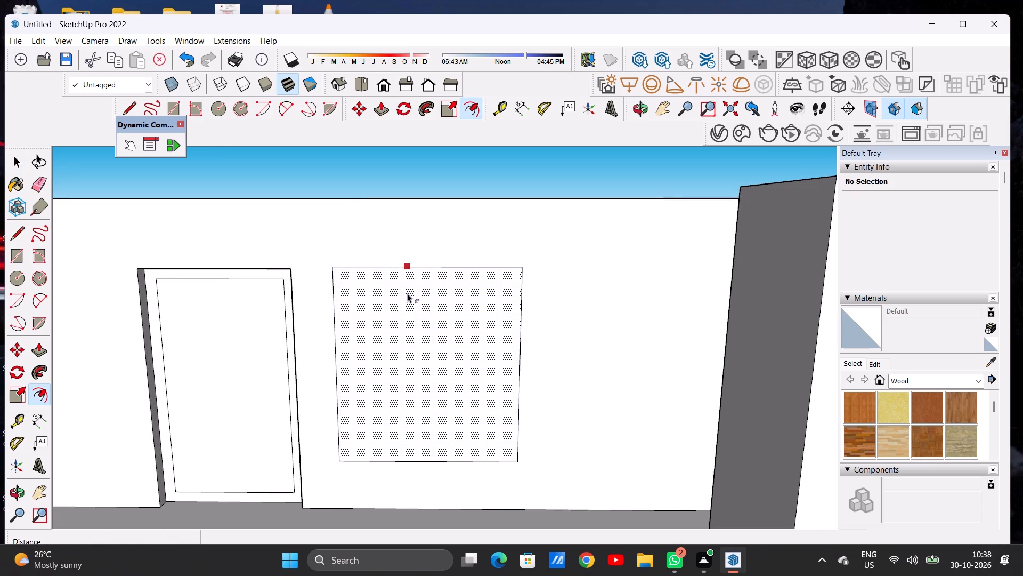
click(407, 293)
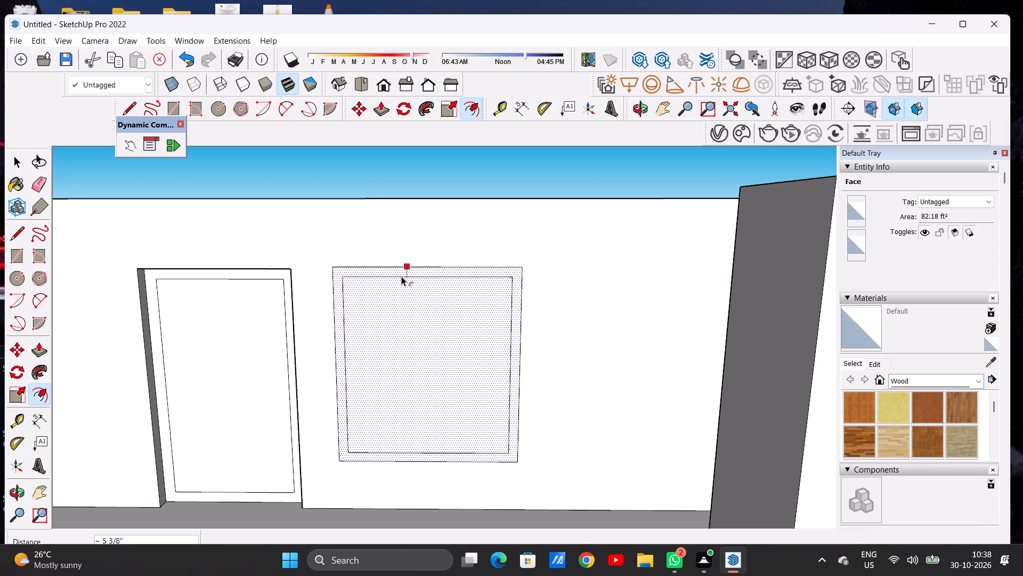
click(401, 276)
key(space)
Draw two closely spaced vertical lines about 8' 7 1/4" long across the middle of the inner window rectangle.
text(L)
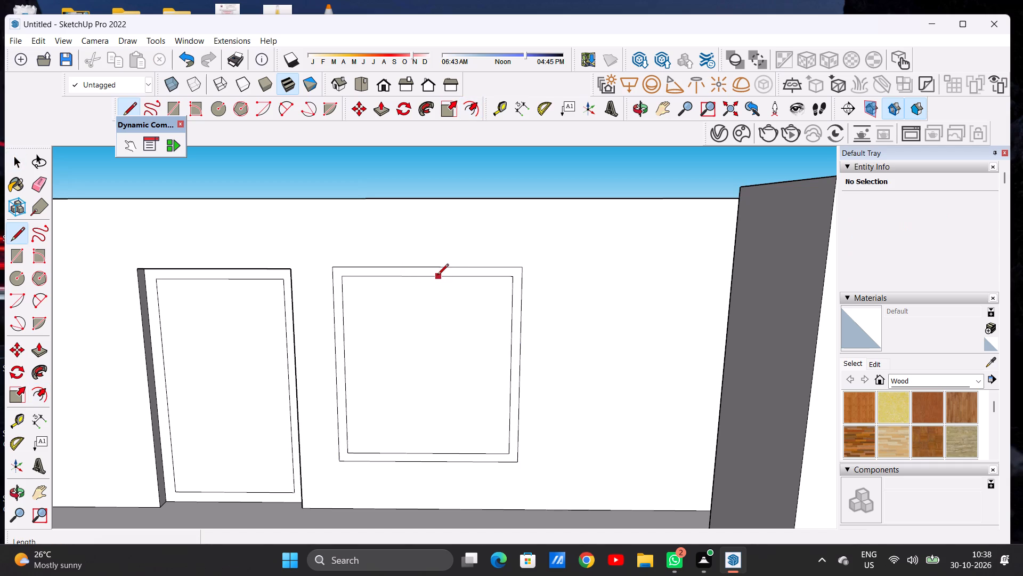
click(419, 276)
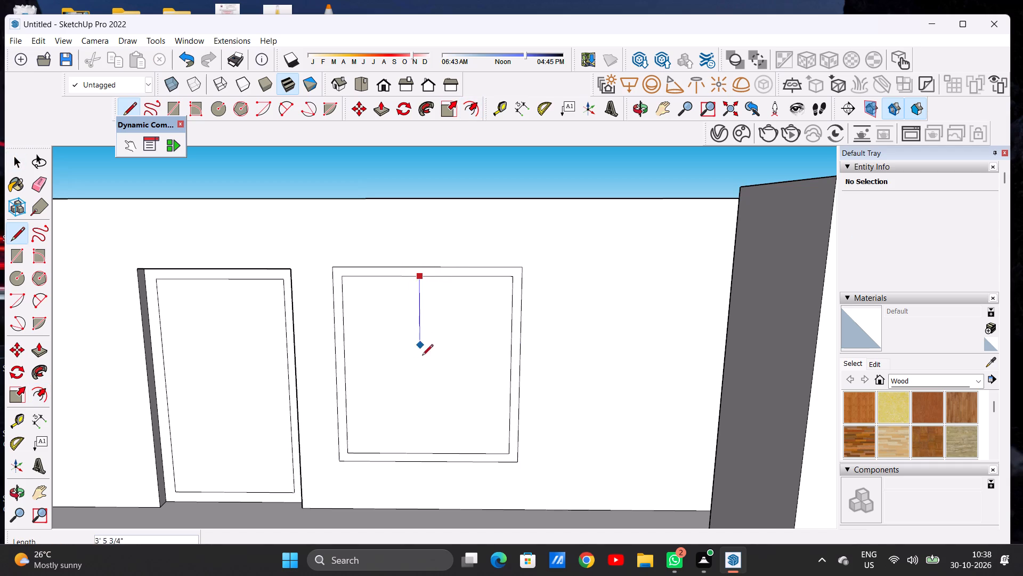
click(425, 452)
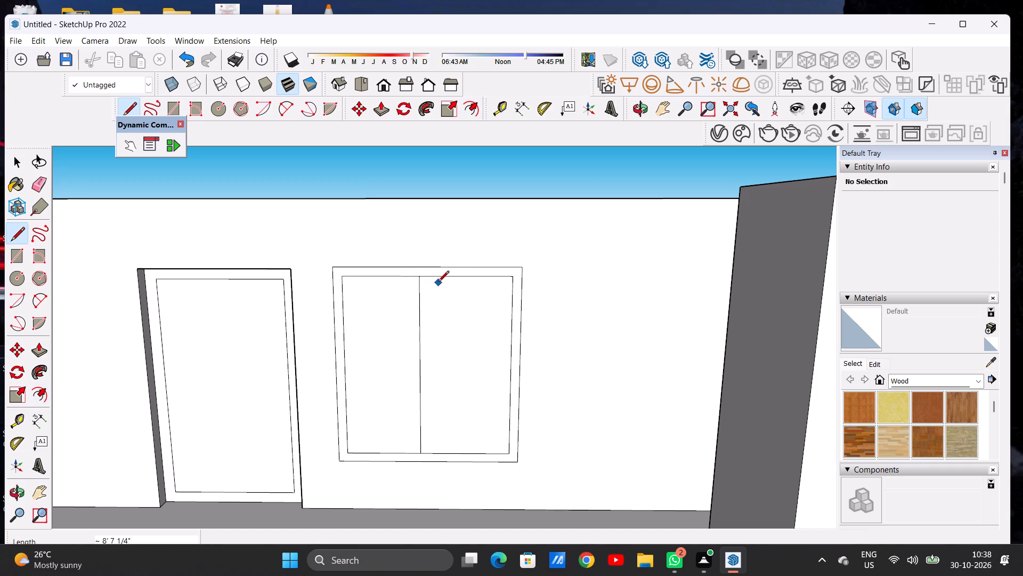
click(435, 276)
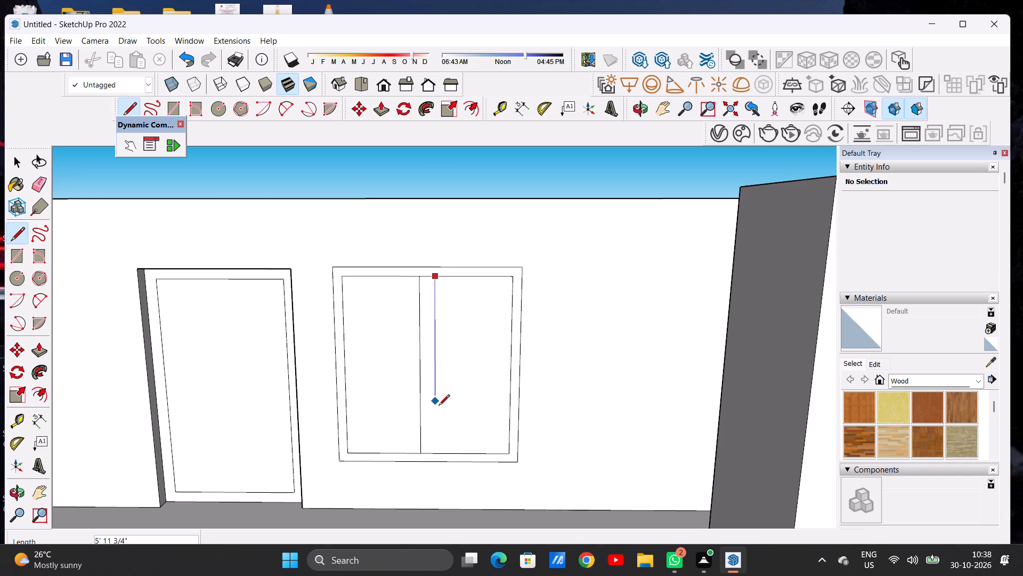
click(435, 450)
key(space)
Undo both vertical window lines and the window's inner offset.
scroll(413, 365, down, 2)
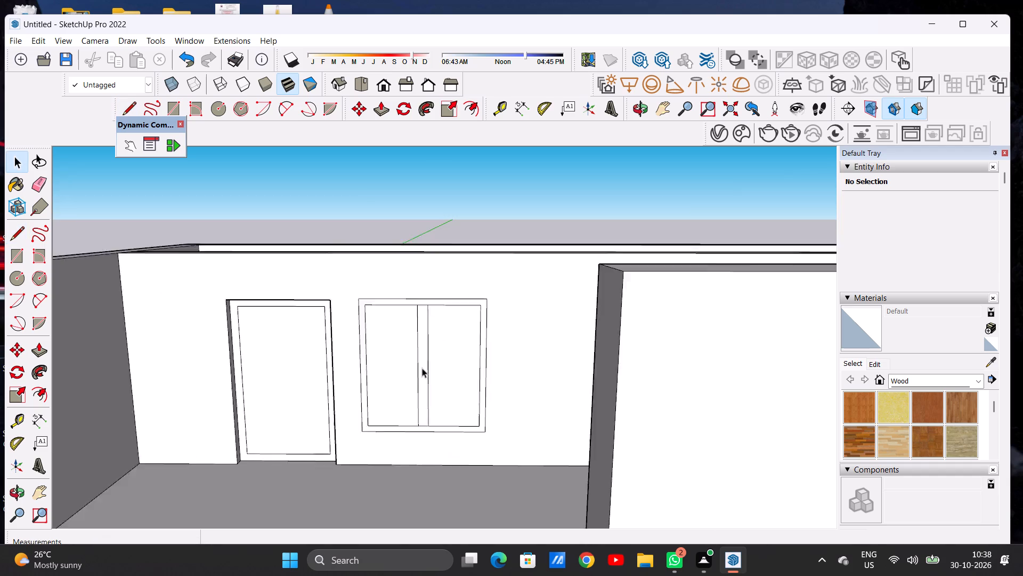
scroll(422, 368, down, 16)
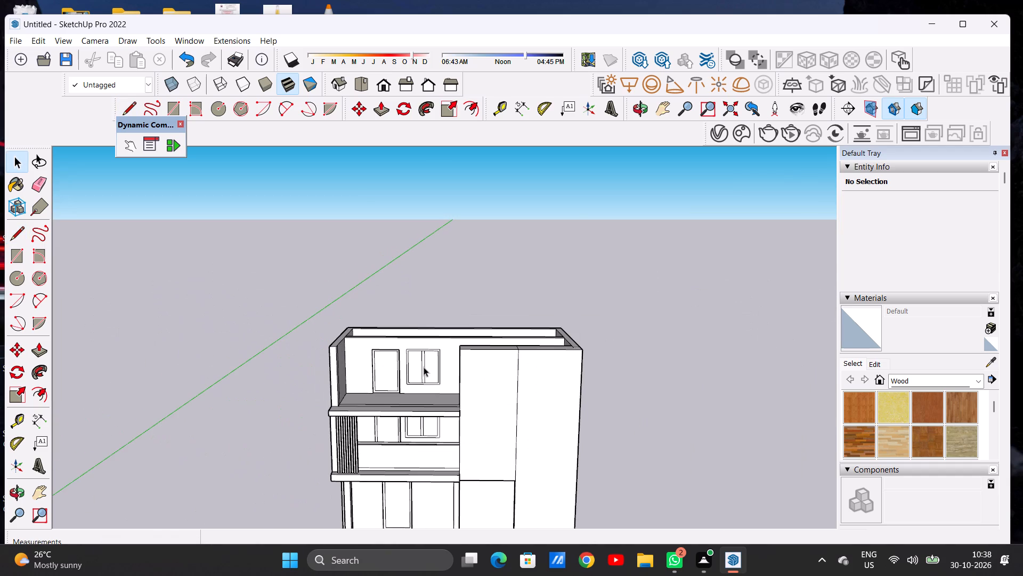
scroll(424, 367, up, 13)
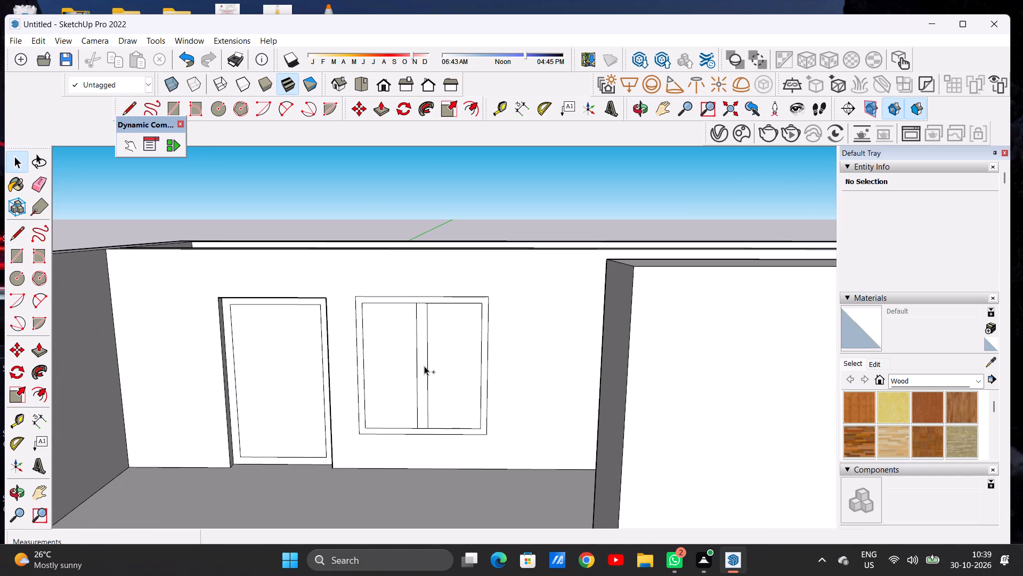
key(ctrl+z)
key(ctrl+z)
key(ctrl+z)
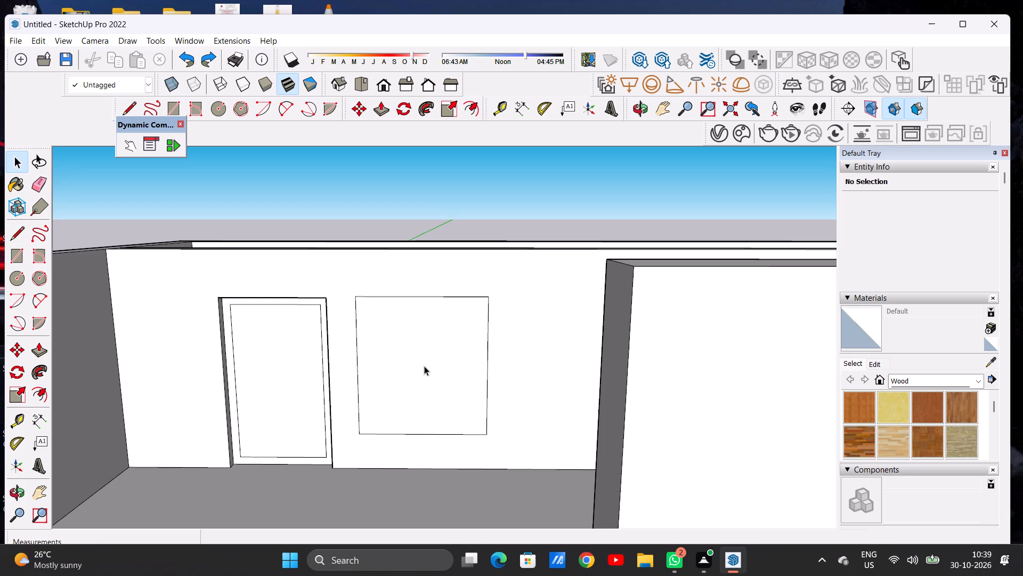
Offset the window rectangle inward again to outline a thin frame about as wide as the door's.
text(OF)
click(404, 326)
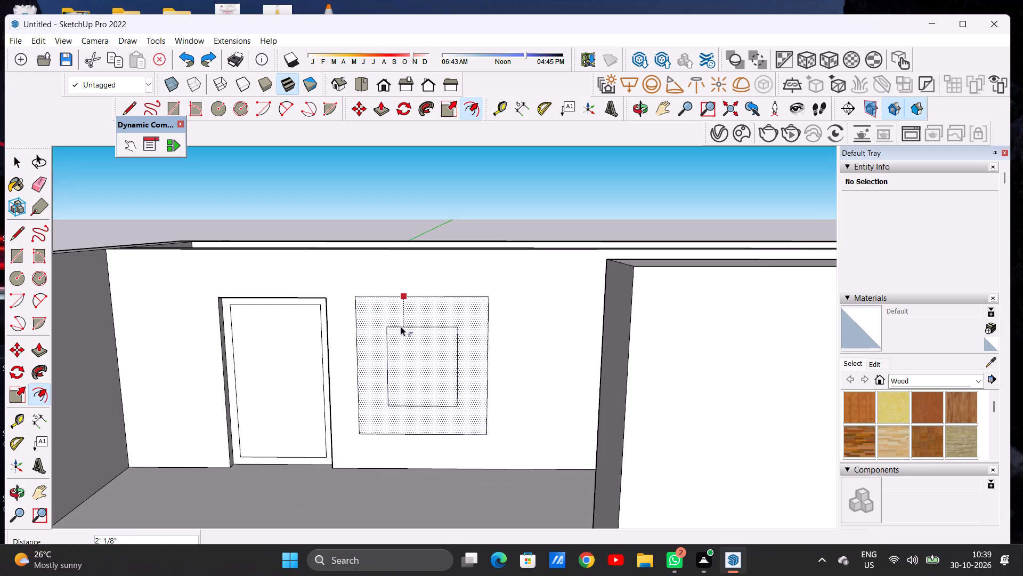
scroll(402, 323, up, 4)
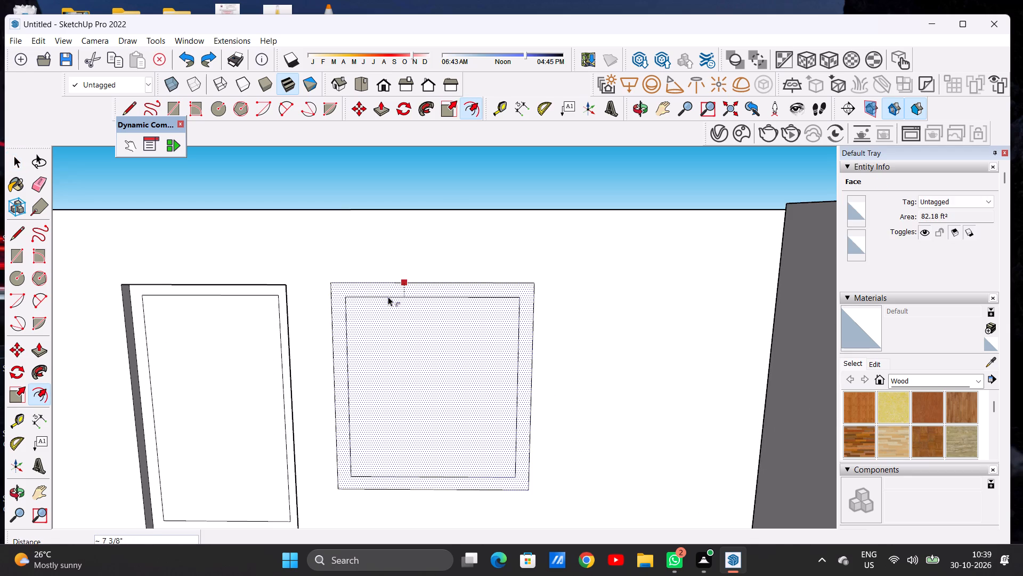
click(387, 295)
key(space)
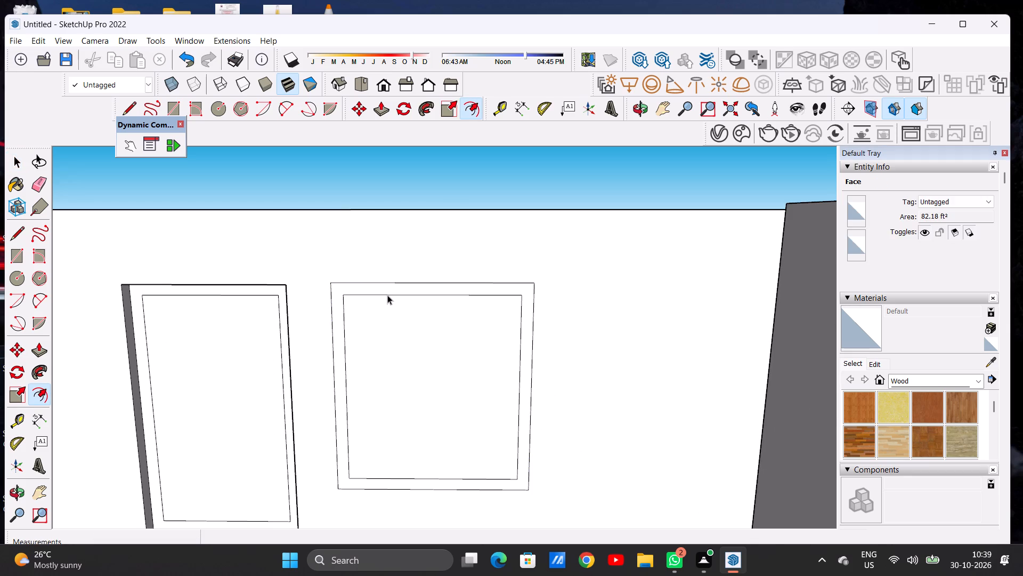
Draw two closely spaced vertical mullion lines about 8' 4 7/8" long near the middle of the inner window rectangle.
text(L)
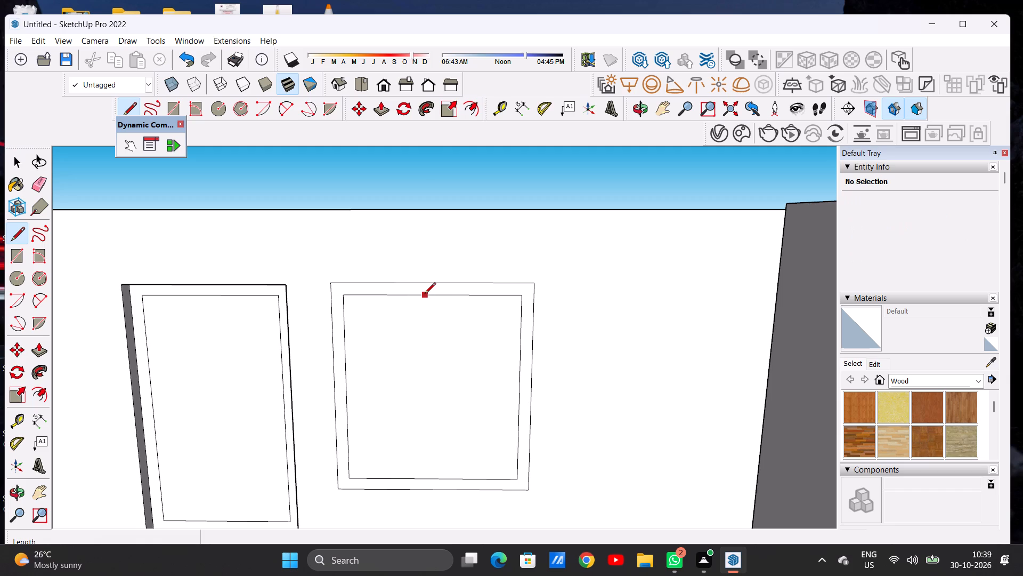
click(425, 294)
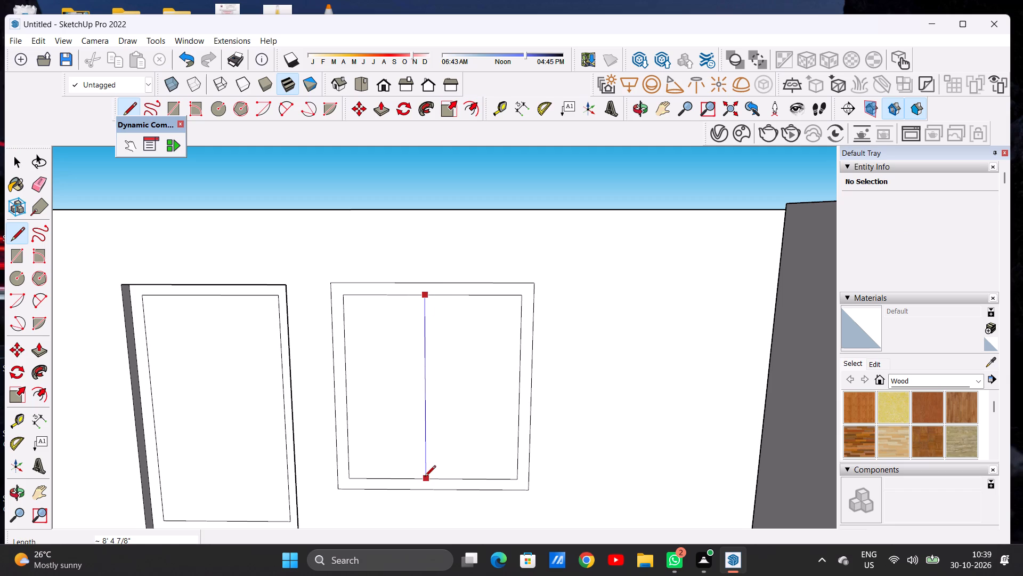
click(425, 477)
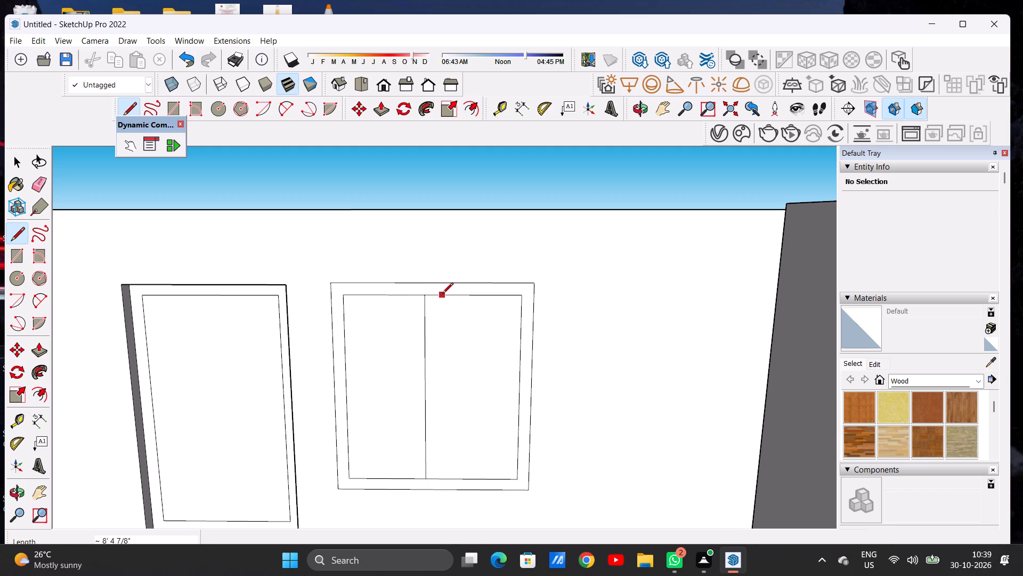
click(442, 294)
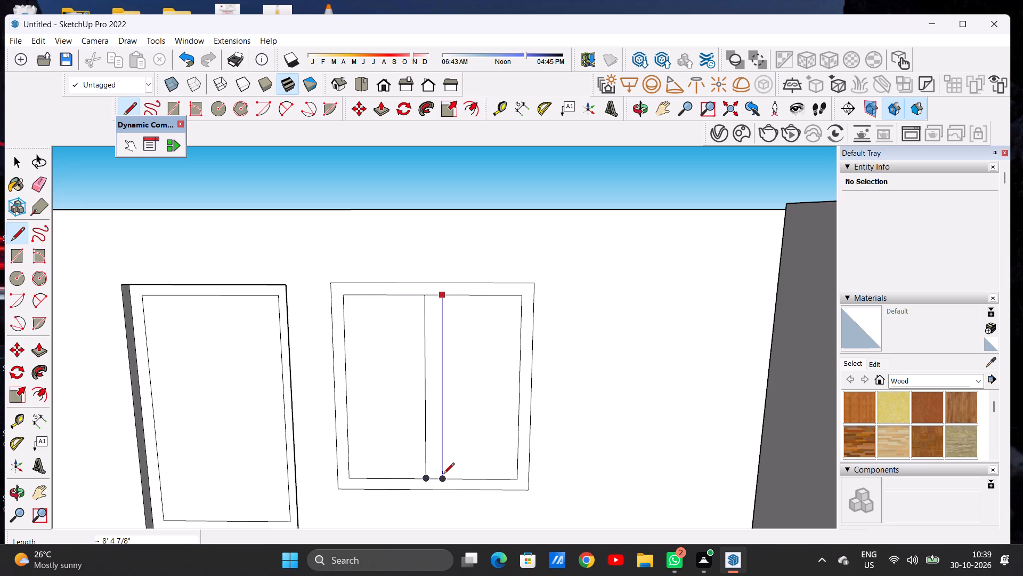
click(443, 475)
key(space)
Examine the top floor's door and window outlines and the front facade from the front and from above.
scroll(434, 367, down, 11)
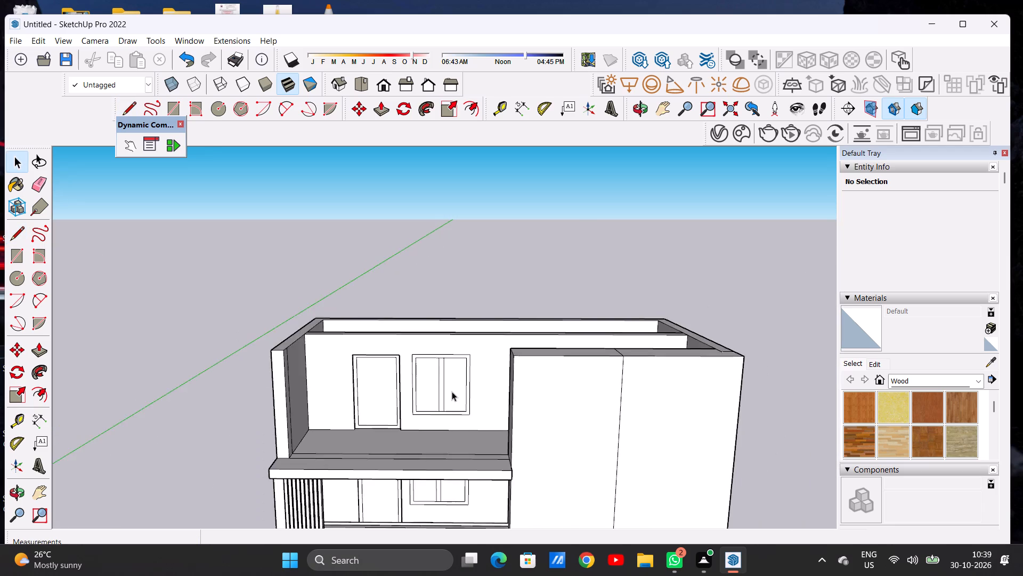
scroll(452, 391, down, 15)
scroll(451, 385, up, 13)
scroll(426, 415, down, 1)
scroll(461, 363, down, 3)
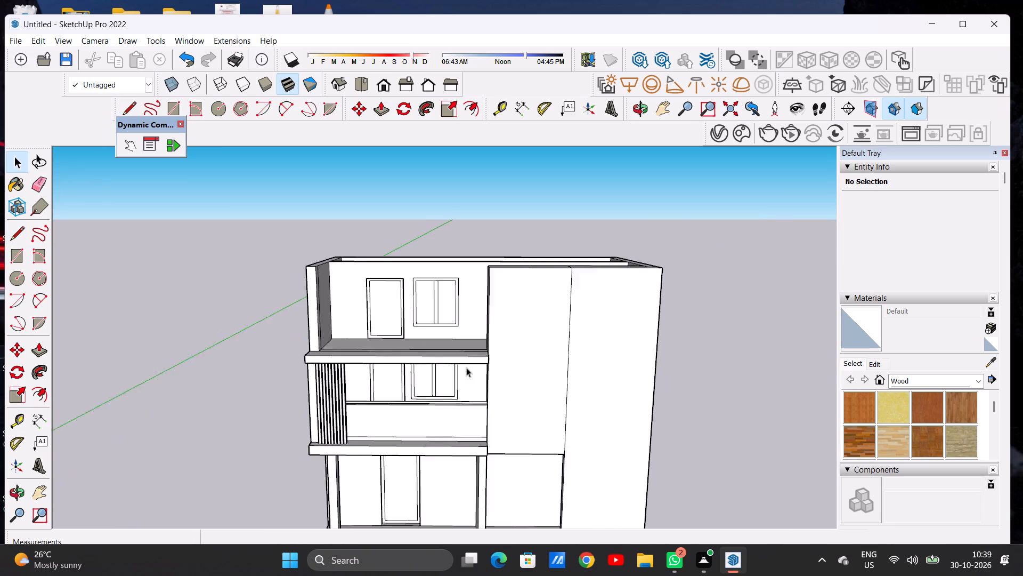
scroll(466, 367, down, 3)
middle_drag(421, 326, 426, 475)
scroll(440, 391, up, 7)
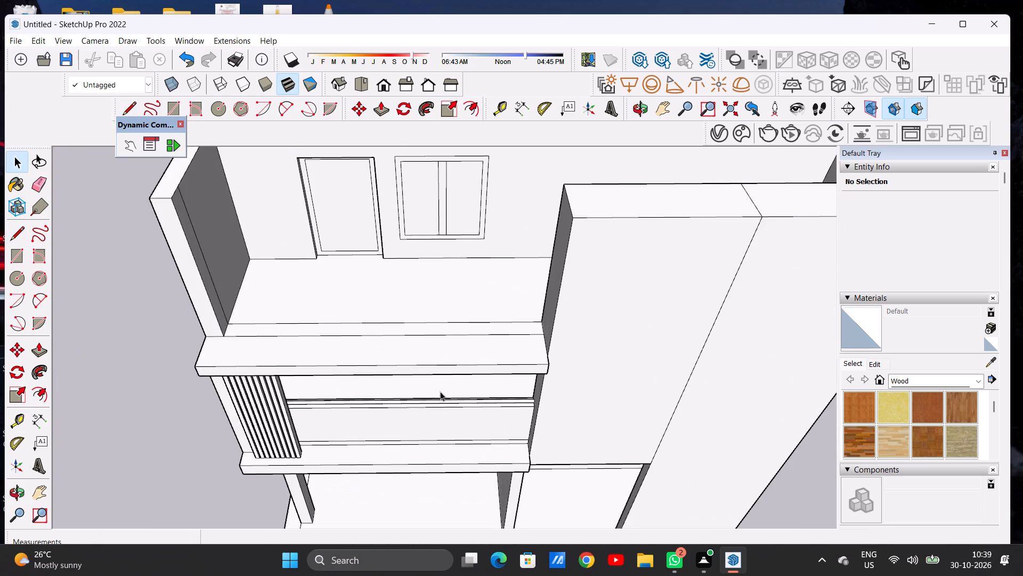
middle_drag(437, 361, 456, 404)
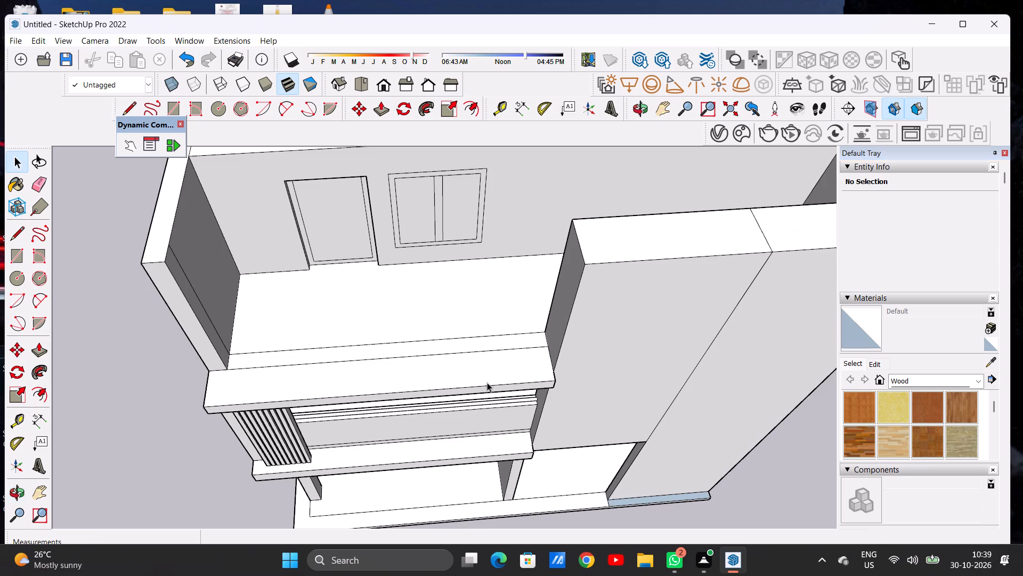
Push/Pull the front end face of the top floor's side wall forward about 1' 7 1/4" over the balcony slab.
scroll(500, 371, down, 6)
middle_drag(439, 370, 348, 367)
scroll(320, 330, up, 7)
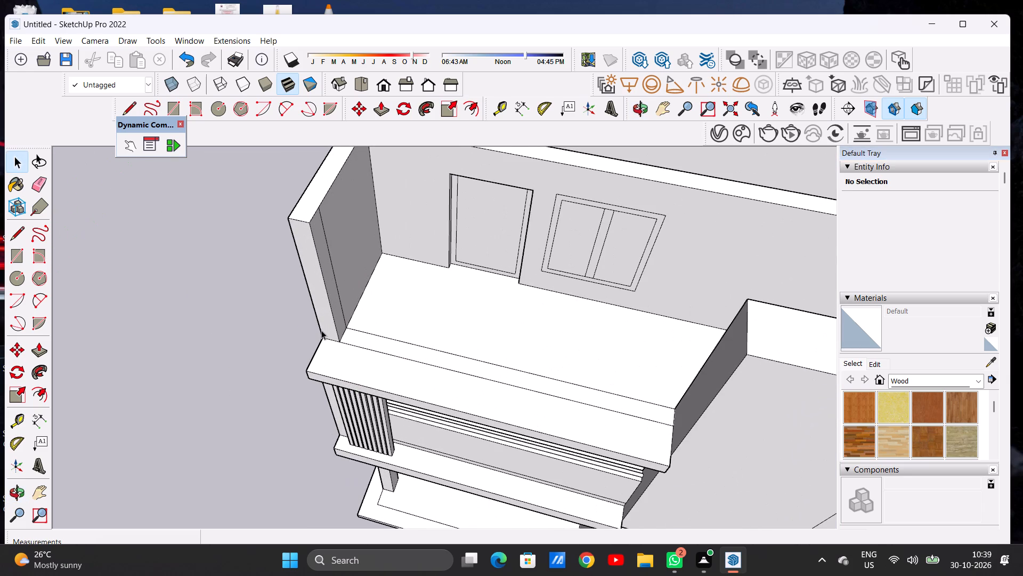
key(p)
scroll(343, 338, up, 7)
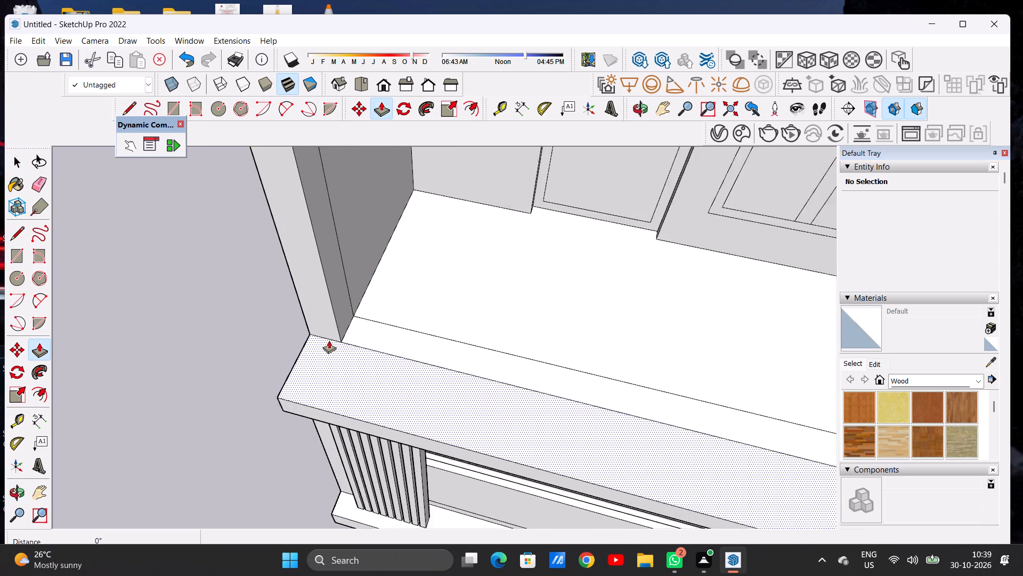
click(339, 329)
key(space)
text(P)
click(329, 330)
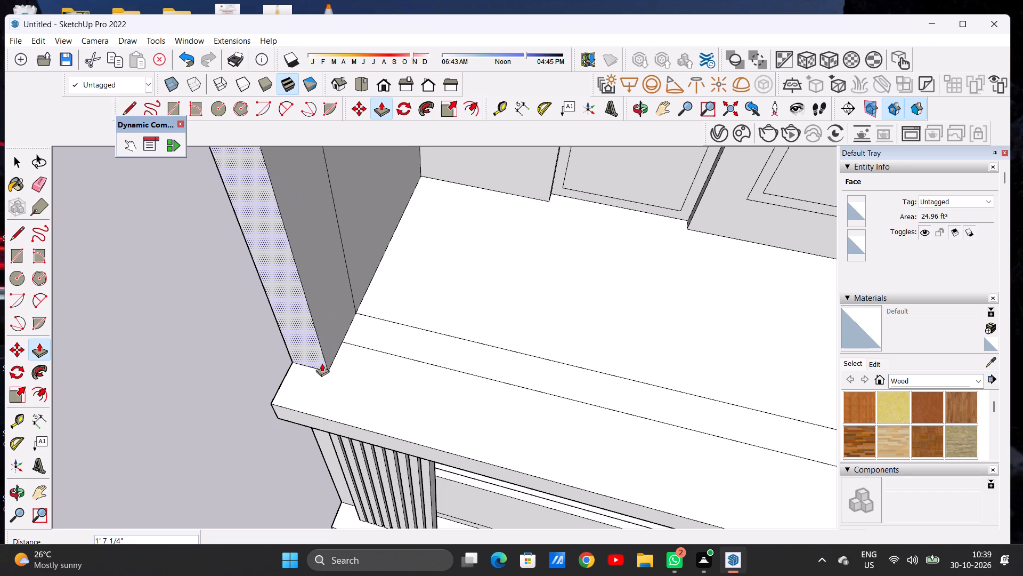
click(320, 366)
key(space)
Draw a line about 30' long parallel to the top balcony slab's front edge and close it to the side wall's corner.
scroll(336, 359, down, 8)
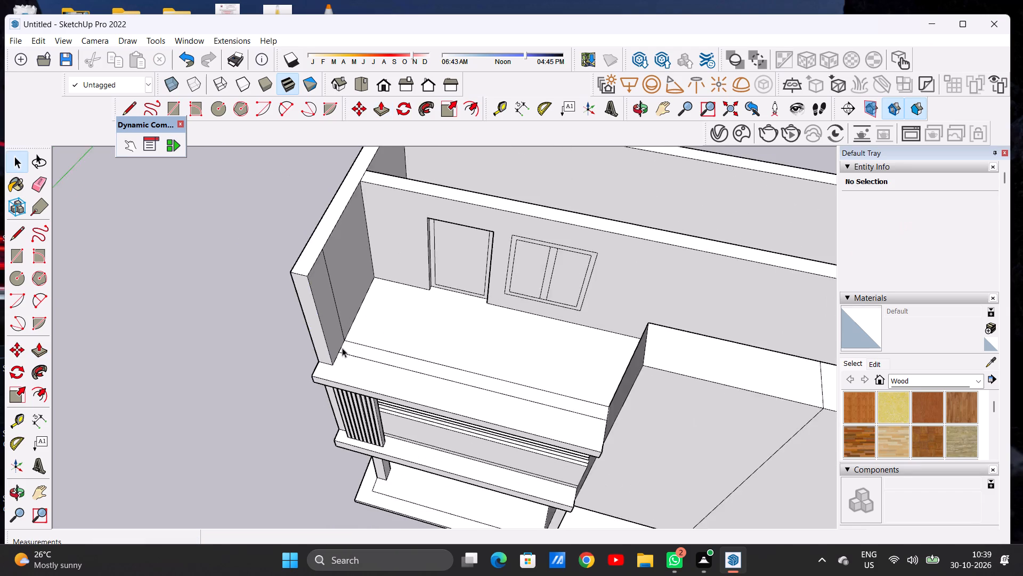
scroll(342, 348, down, 3)
scroll(345, 342, up, 1)
scroll(345, 342, down, 5)
middle_drag(378, 356, 451, 375)
scroll(491, 391, up, 2)
scroll(494, 388, down, 1)
scroll(497, 388, up, 4)
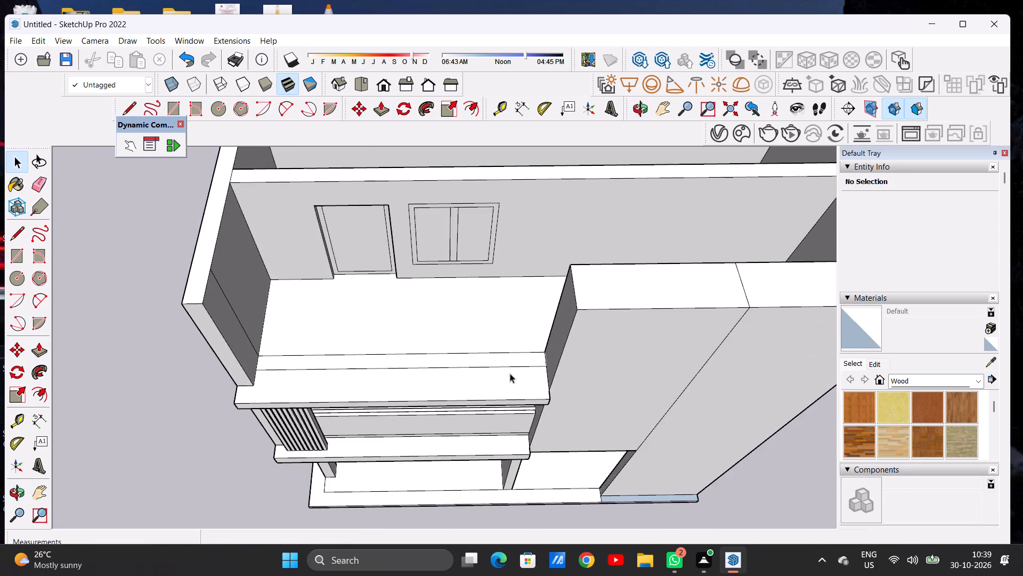
middle_drag(507, 388, 503, 413)
scroll(508, 409, up, 3)
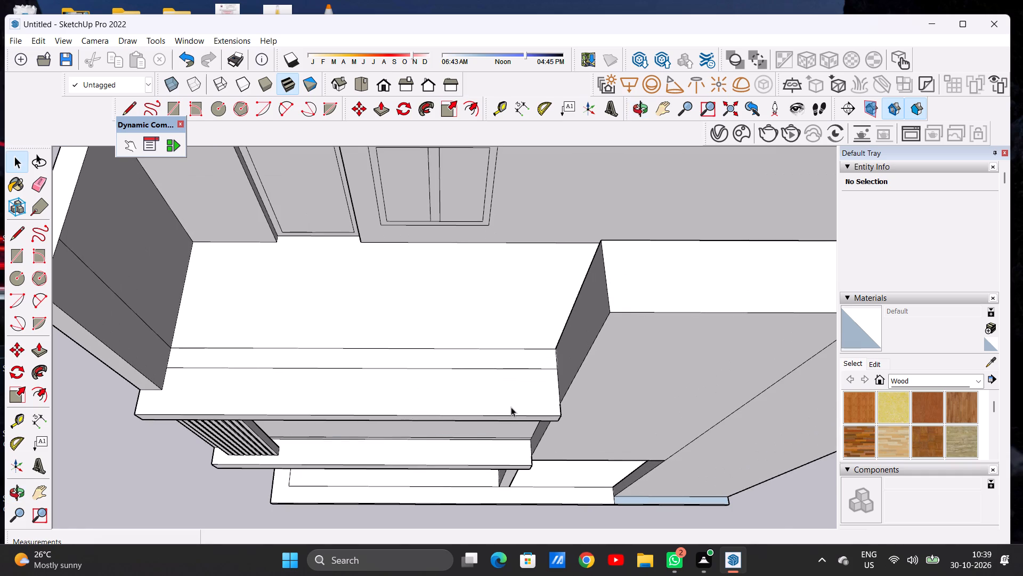
key(l)
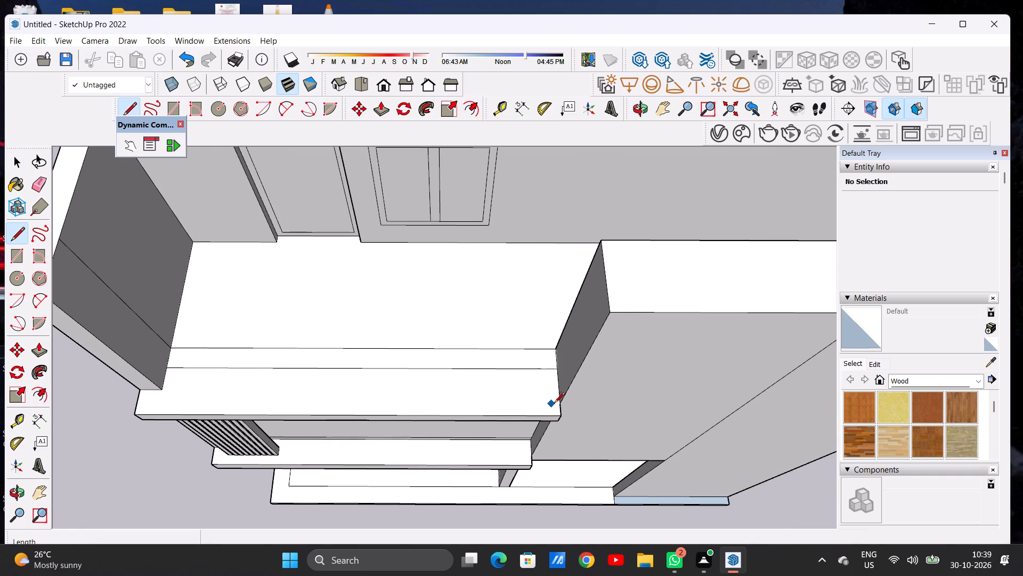
scroll(554, 404, up, 5)
click(560, 402)
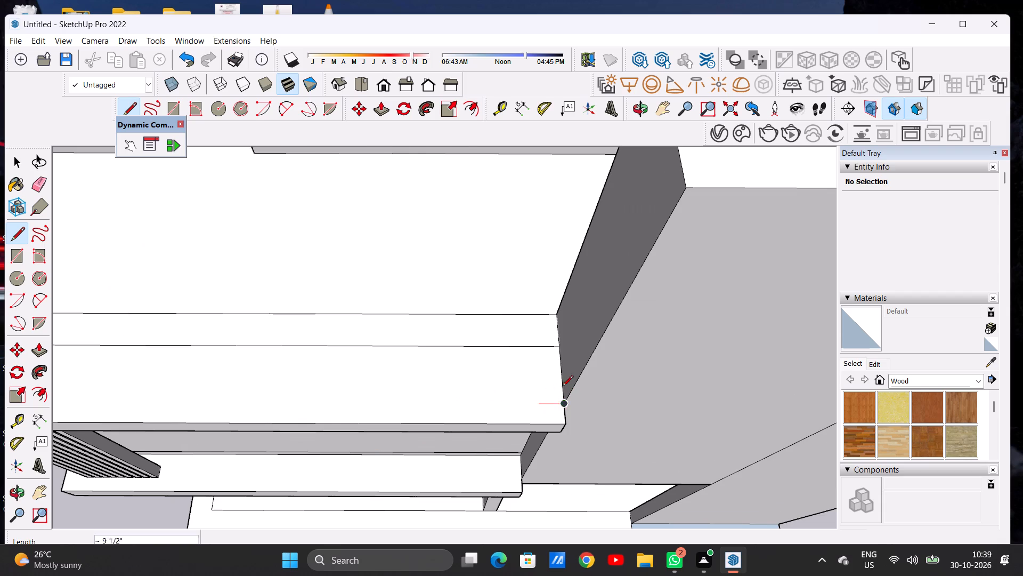
scroll(565, 387, down, 14)
scroll(344, 386, up, 13)
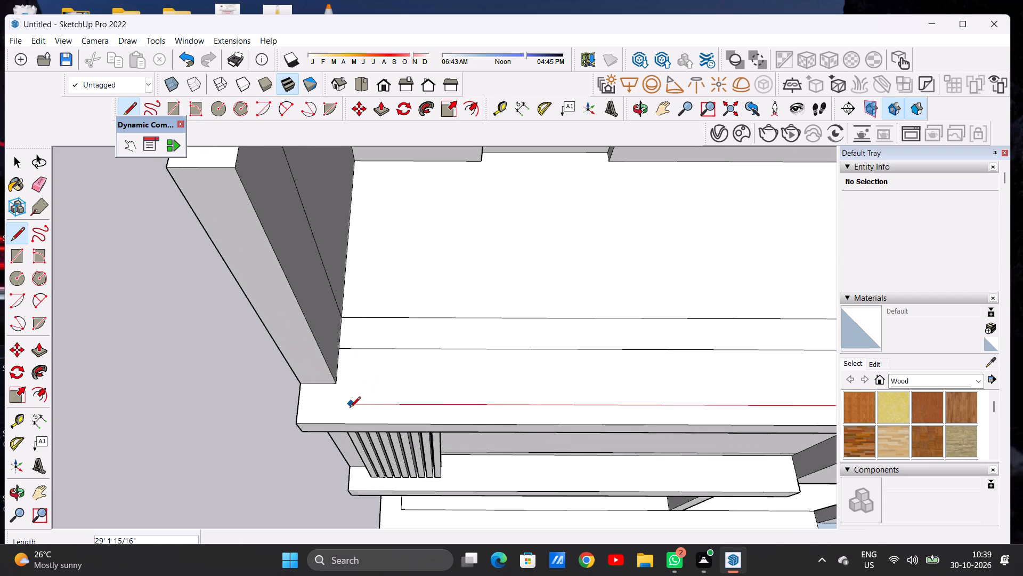
scroll(350, 409, up, 3)
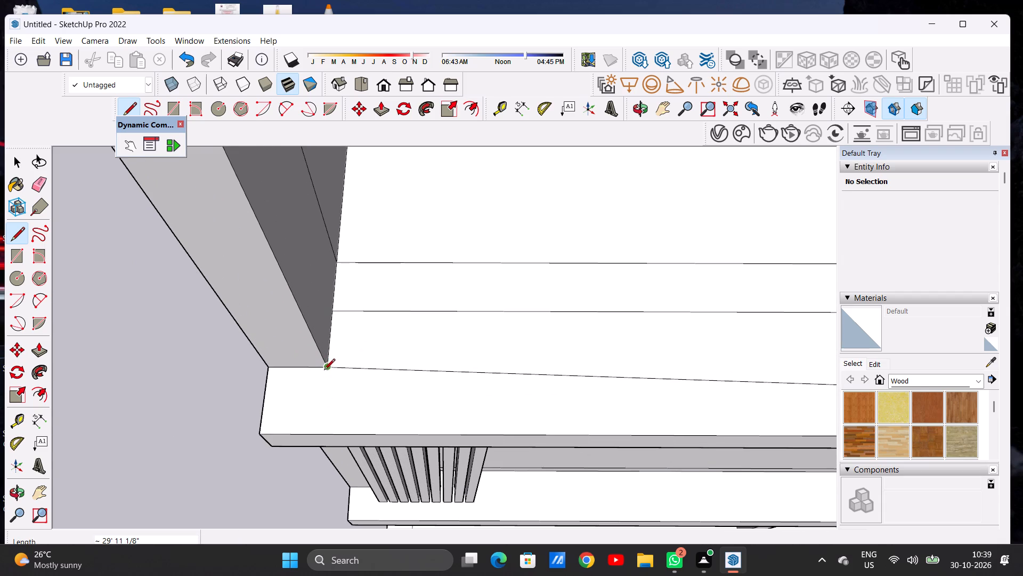
click(325, 402)
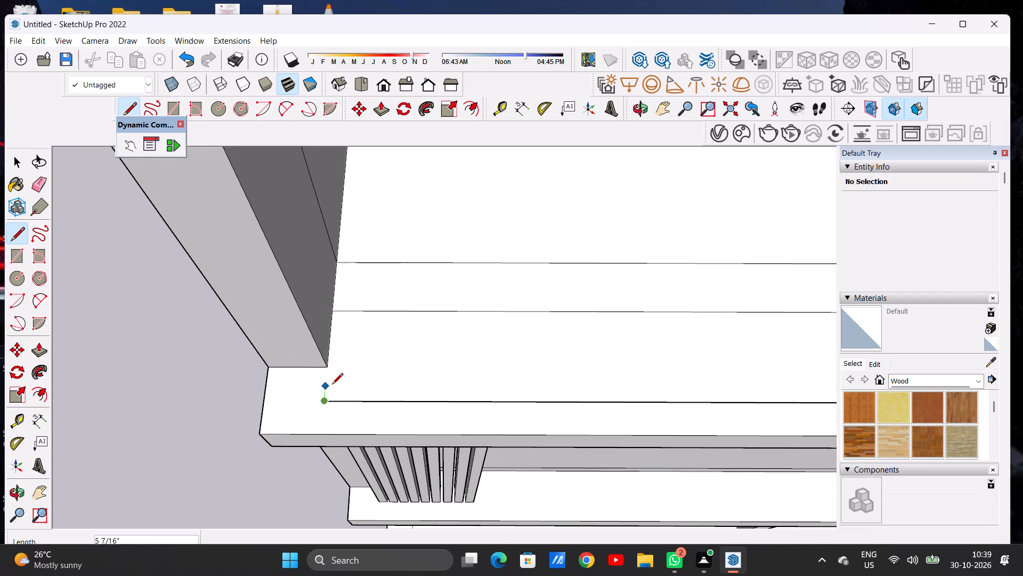
click(334, 370)
key(space)
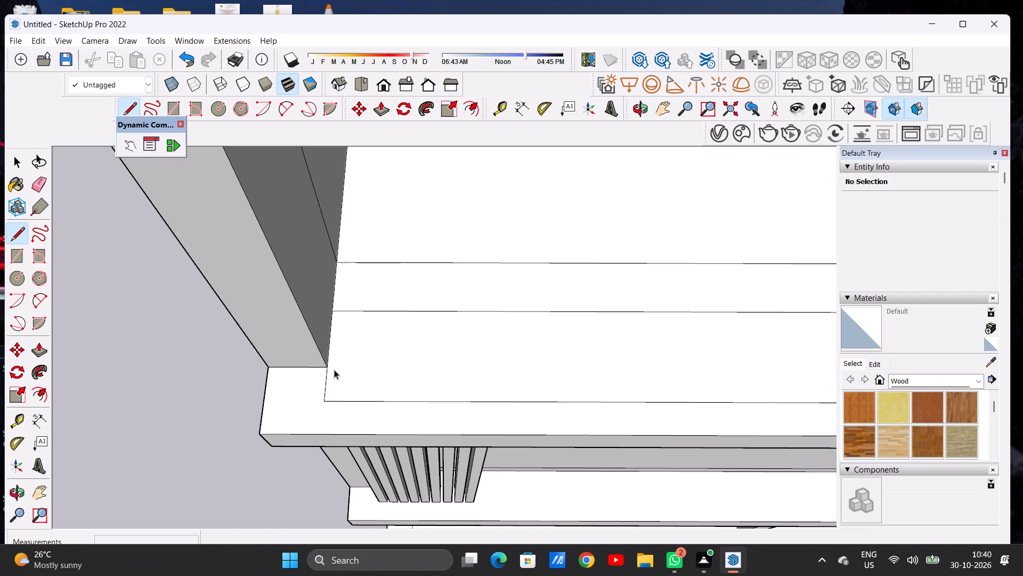
Push/Pull the outlined strip of the top balcony slab up about 2' 10 3/4" to form a parapet.
scroll(374, 380, down, 3)
scroll(411, 403, down, 9)
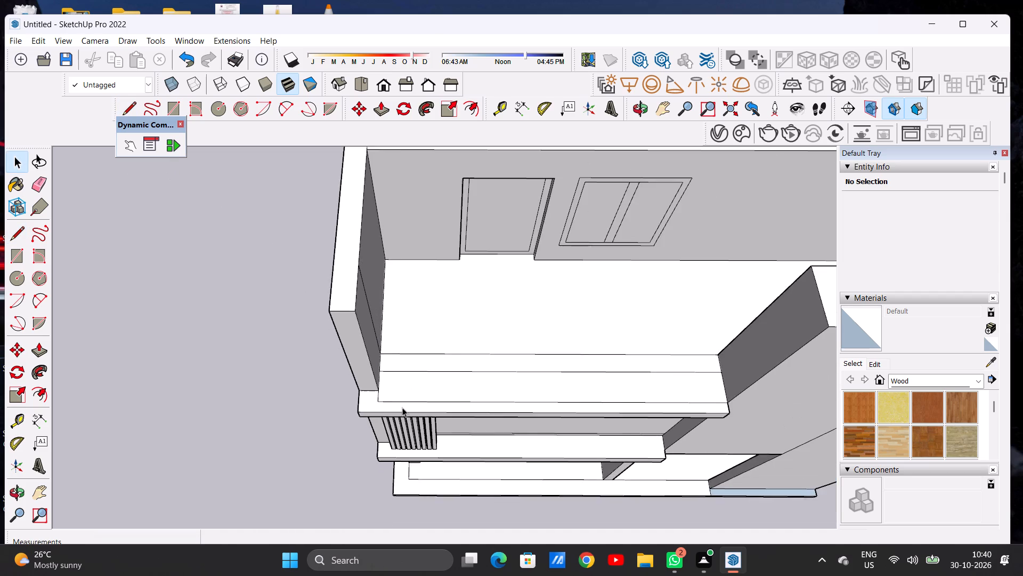
scroll(425, 404, down, 5)
middle_drag(533, 402, 525, 325)
scroll(608, 357, up, 6)
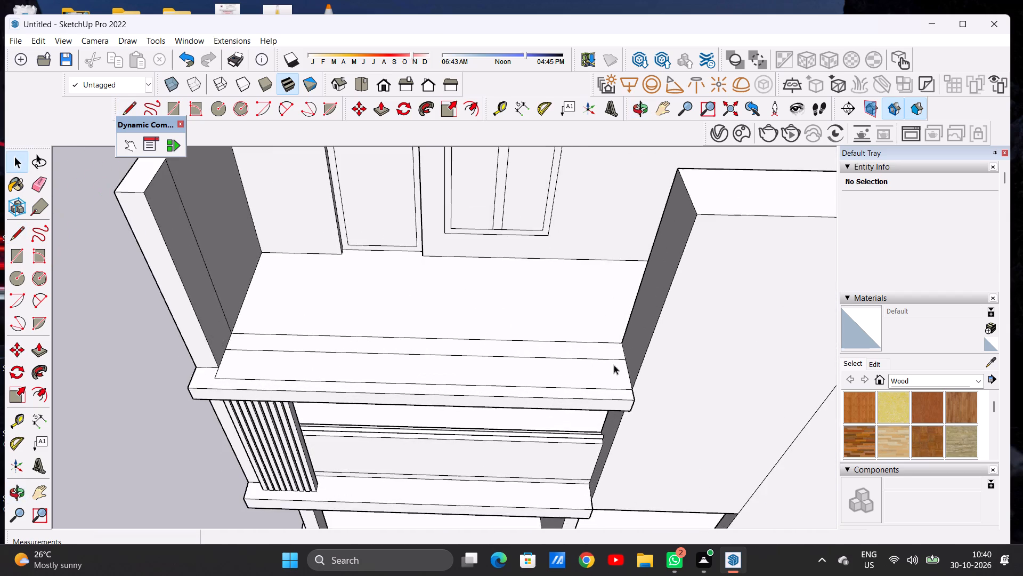
middle_drag(619, 387, 613, 334)
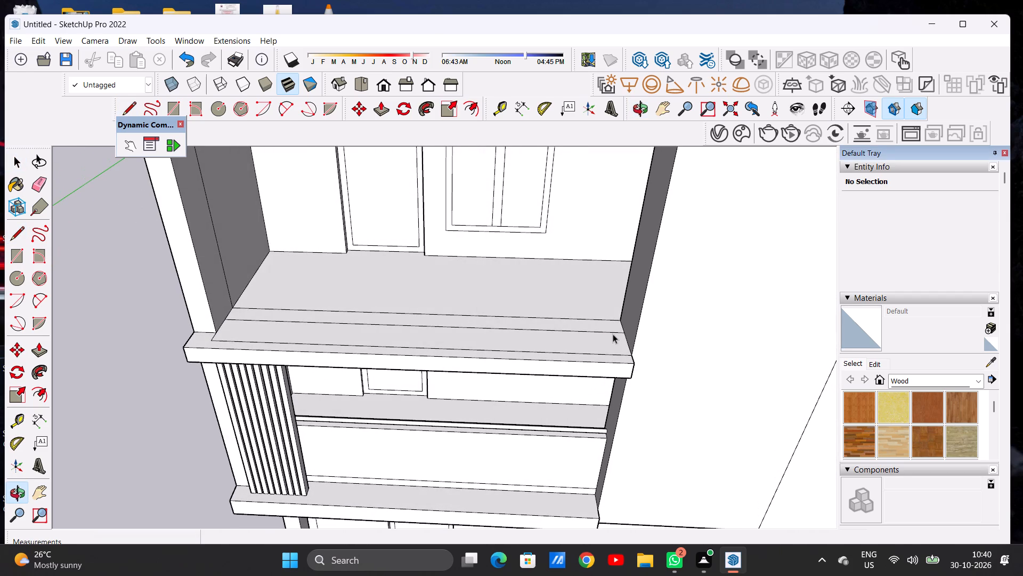
scroll(557, 411, down, 5)
middle_drag(578, 417, 570, 376)
scroll(585, 365, up, 4)
middle_drag(591, 379, 592, 400)
key(p)
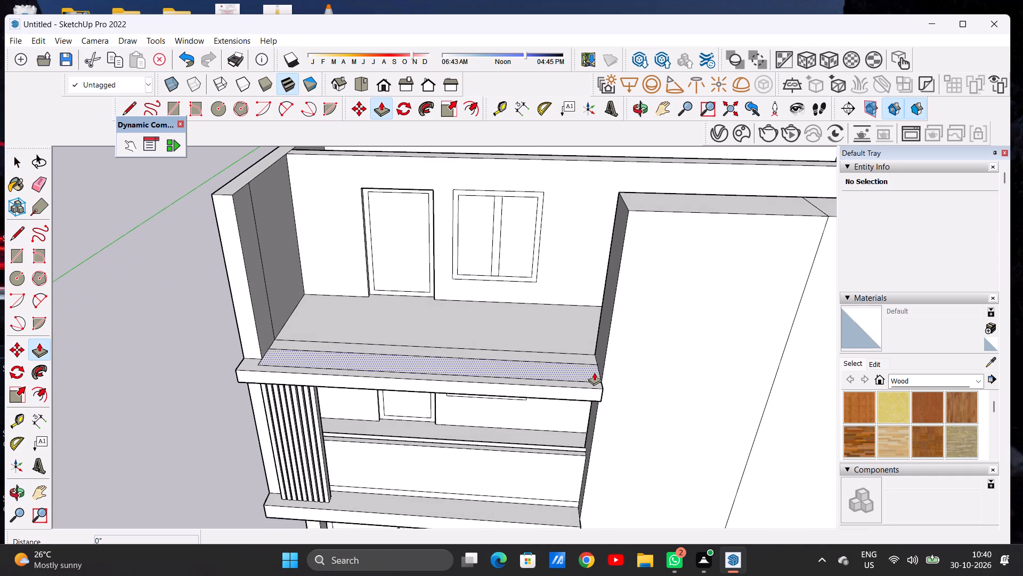
scroll(594, 372, up, 1)
scroll(594, 372, down, 1)
scroll(594, 372, up, 4)
click(594, 372)
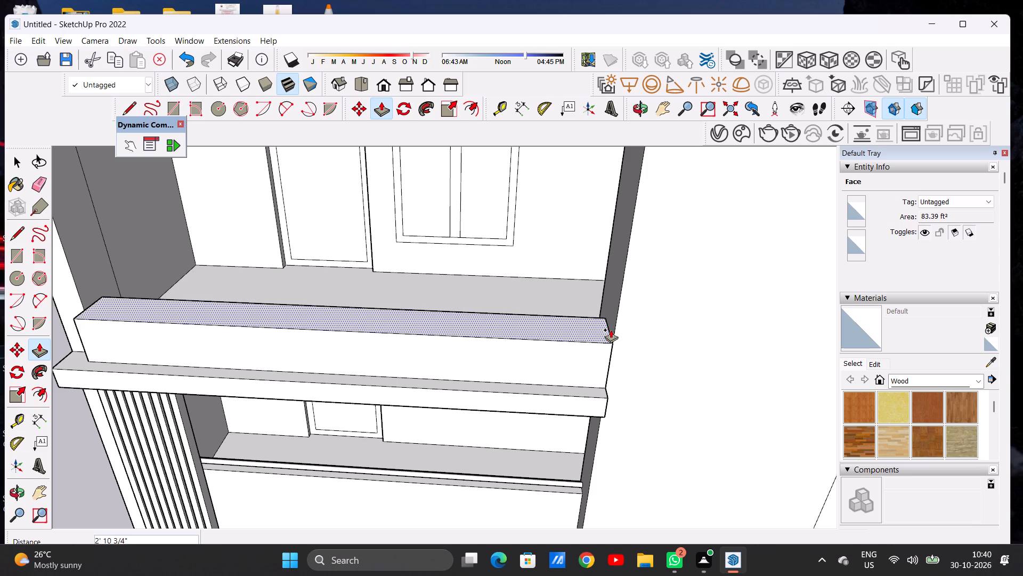
click(611, 330)
key(space)
Examine the top-floor parapet and the whole front facade from the front and from above.
scroll(550, 399, down, 13)
middle_drag(529, 412, 557, 324)
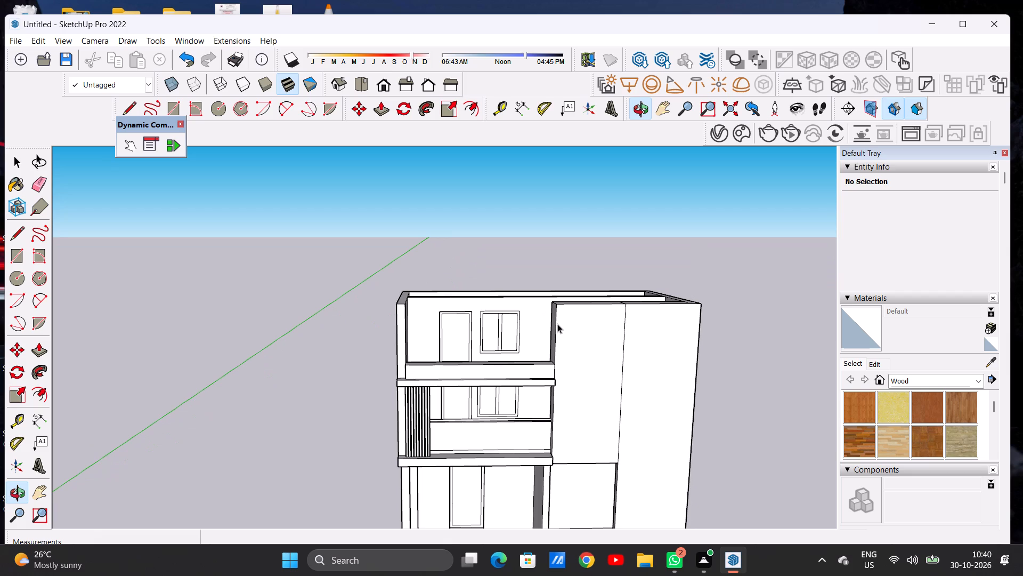
scroll(515, 346, down, 5)
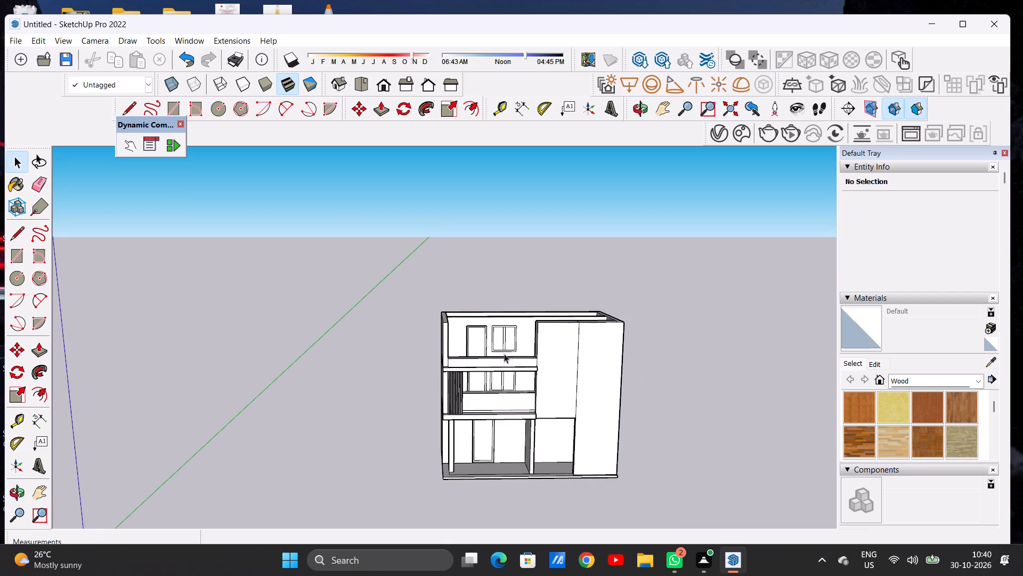
middle_drag(501, 361, 488, 457)
scroll(494, 393, up, 4)
scroll(496, 391, down, 1)
scroll(496, 391, up, 4)
scroll(530, 357, down, 1)
scroll(530, 357, up, 7)
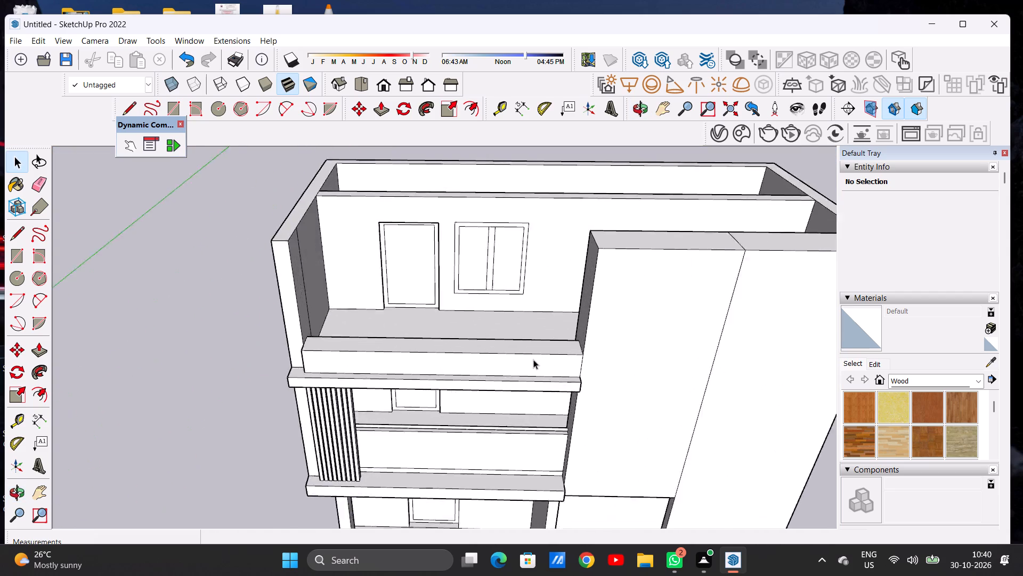
scroll(533, 359, up, 3)
middle_click(554, 353)
middle_drag(540, 346, 544, 410)
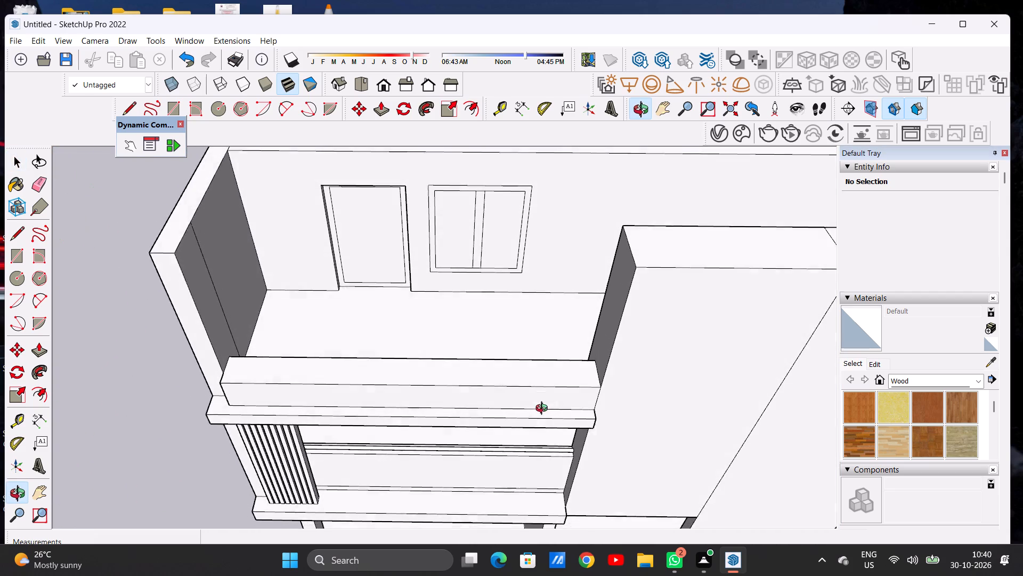
middle_drag(544, 410, 544, 413)
scroll(544, 413, up, 1)
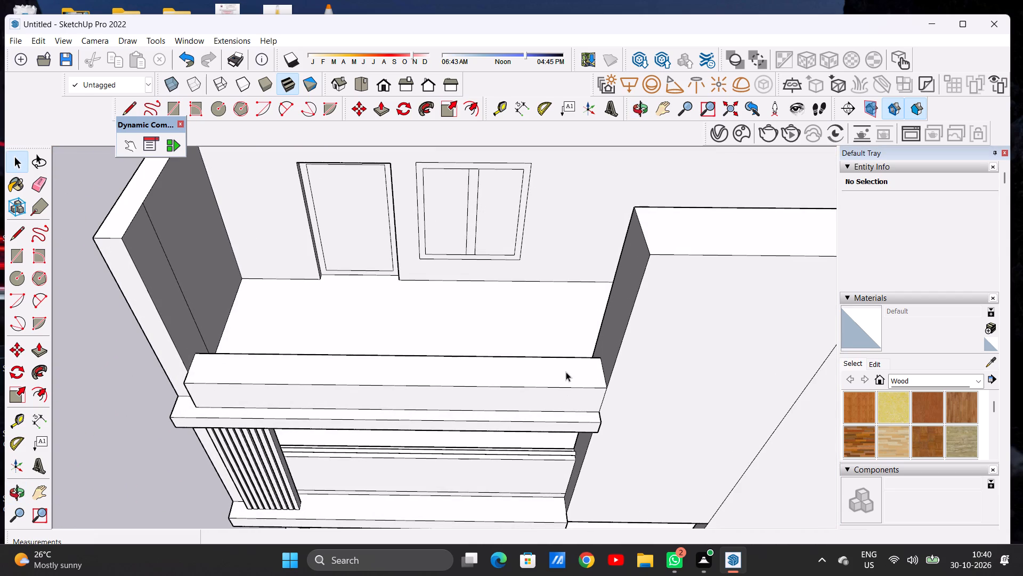
scroll(564, 366, down, 3)
middle_drag(502, 369, 500, 403)
scroll(345, 401, up, 3)
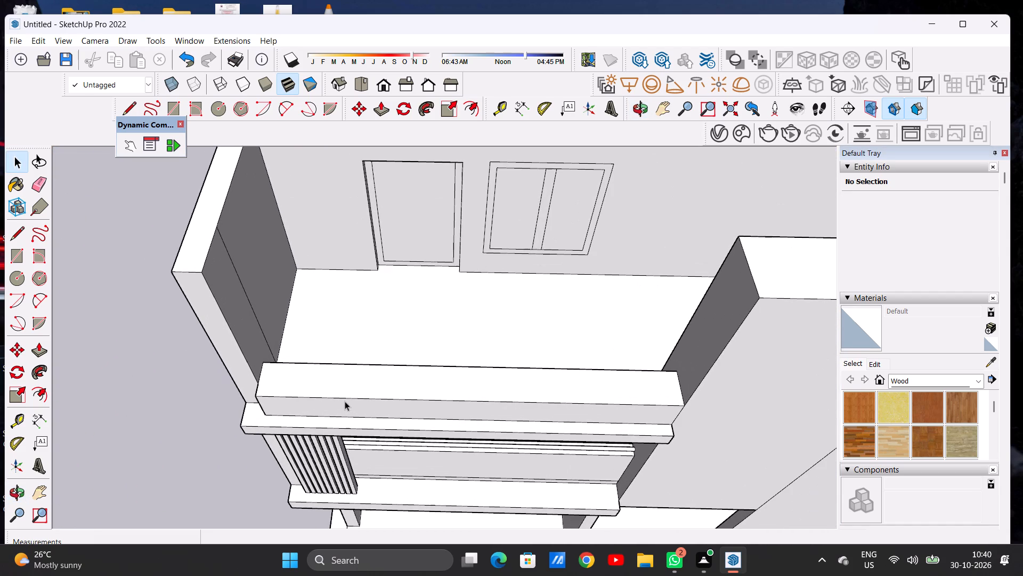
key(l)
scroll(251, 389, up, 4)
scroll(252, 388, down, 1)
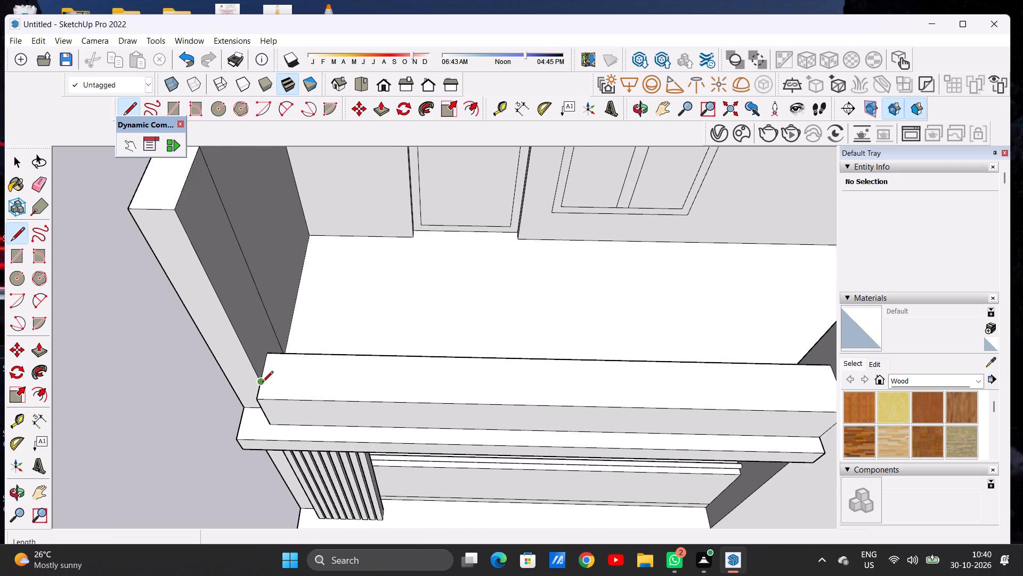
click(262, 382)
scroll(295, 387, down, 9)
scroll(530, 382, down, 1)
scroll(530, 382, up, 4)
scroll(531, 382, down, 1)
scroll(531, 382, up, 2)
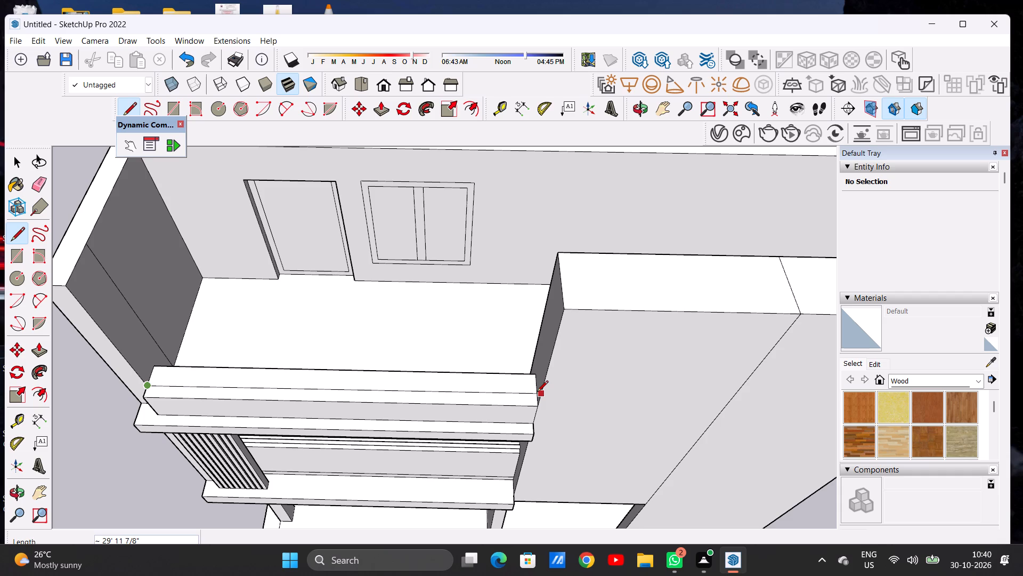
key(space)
Push/Pull the parapet's top face up by roughly another foot.
scroll(480, 414, down, 5)
middle_drag(497, 420, 494, 375)
scroll(504, 376, up, 4)
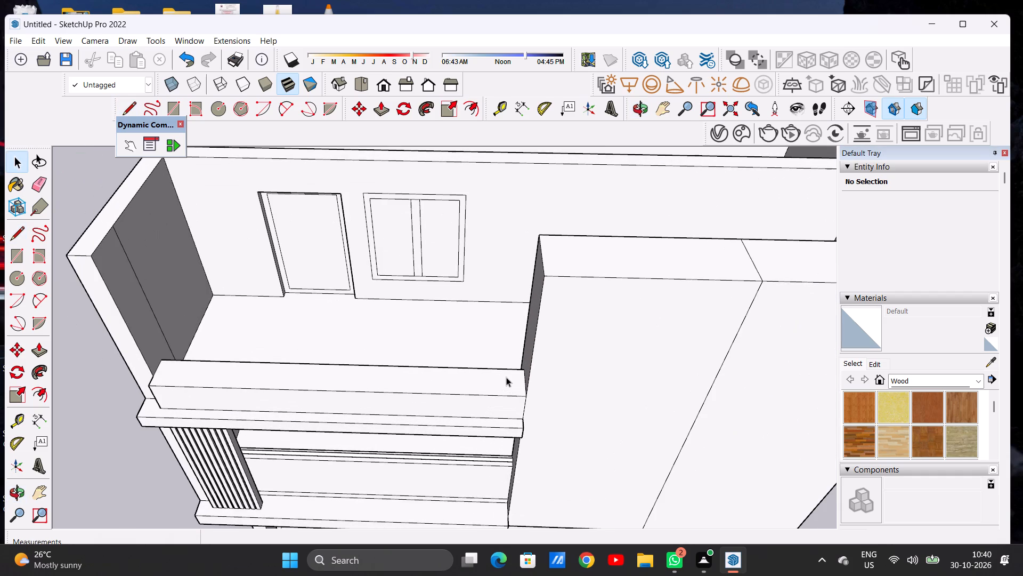
key(p)
click(514, 389)
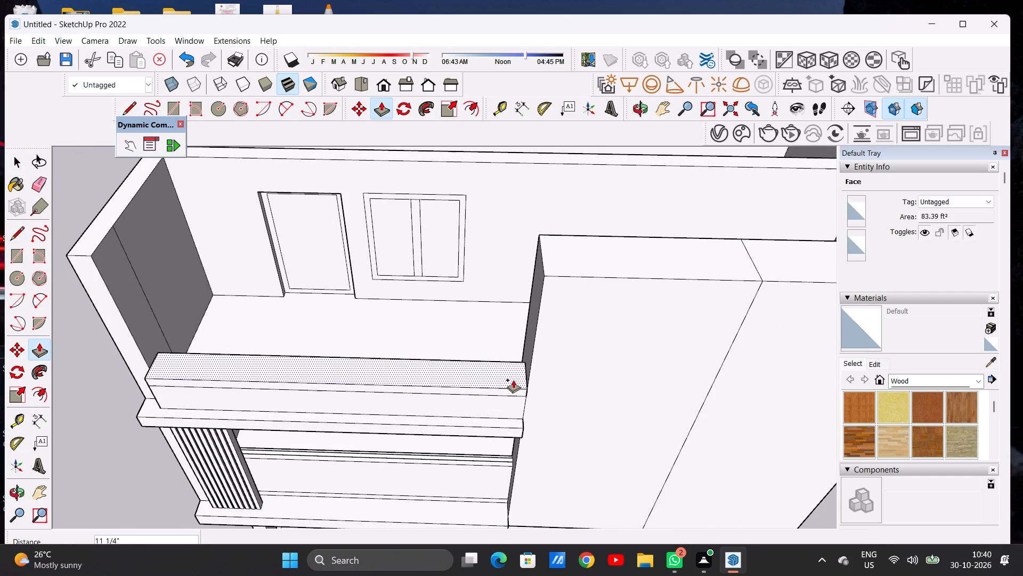
click(515, 378)
key(space)
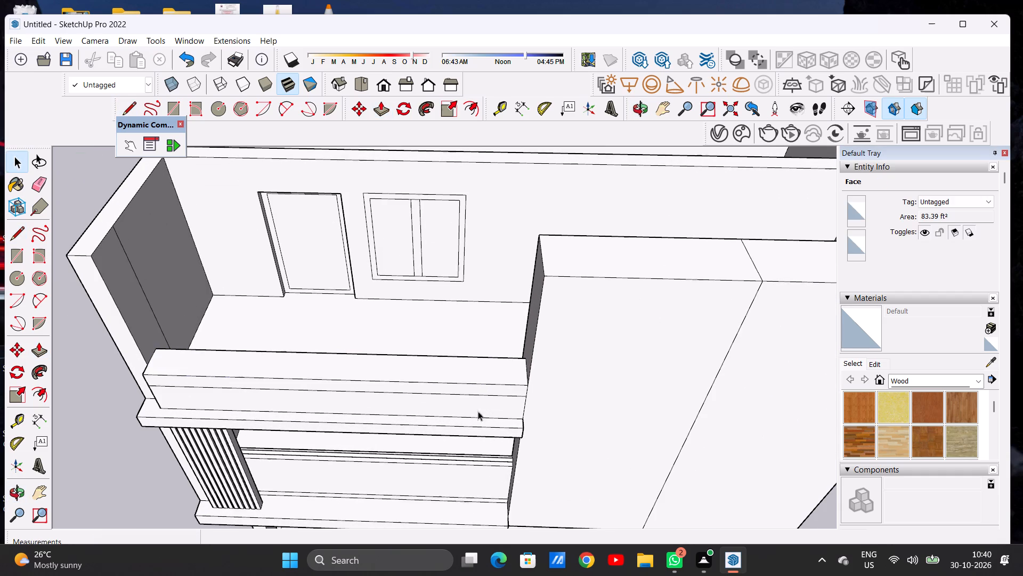
Erase the short seam line across the parapet's end face beside the side wall.
scroll(460, 432, down, 4)
scroll(465, 442, up, 1)
scroll(465, 442, down, 2)
middle_drag(469, 441, 495, 314)
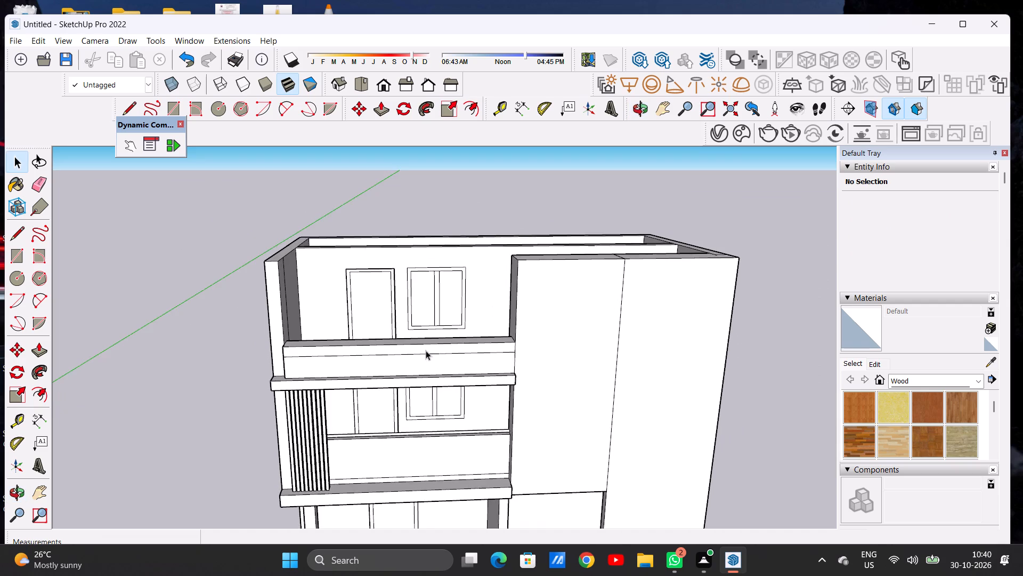
scroll(426, 350, down, 4)
scroll(446, 350, up, 6)
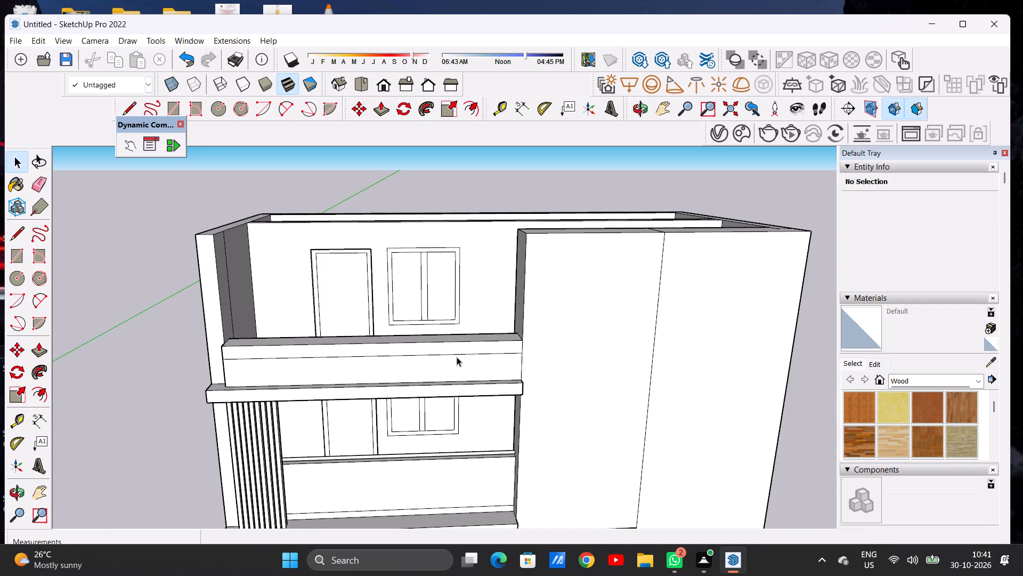
middle_drag(456, 357, 574, 350)
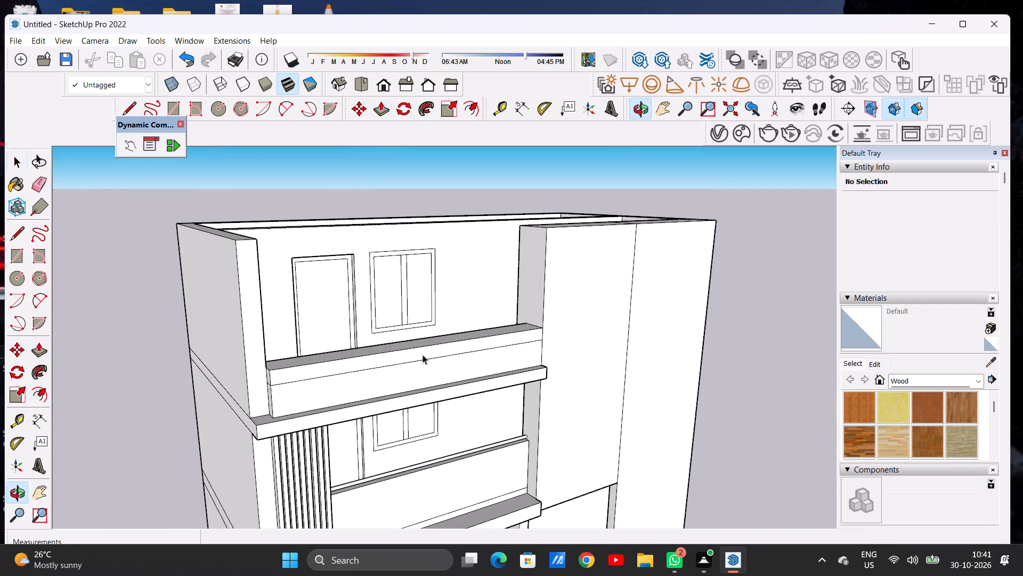
scroll(423, 355, down, 6)
middle_drag(348, 378, 379, 409)
scroll(353, 407, up, 13)
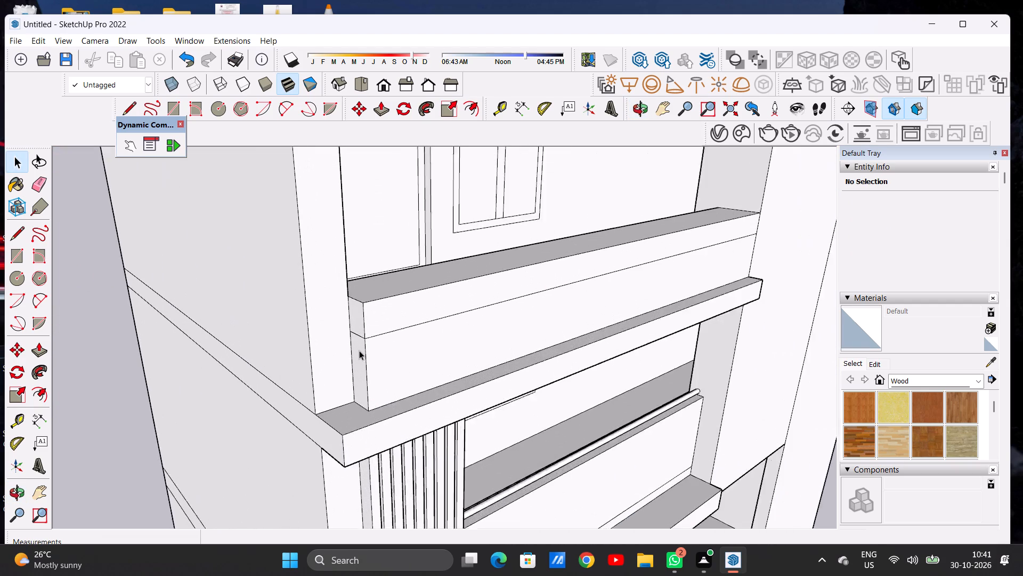
scroll(359, 350, up, 10)
key(e)
drag(363, 311, 362, 325)
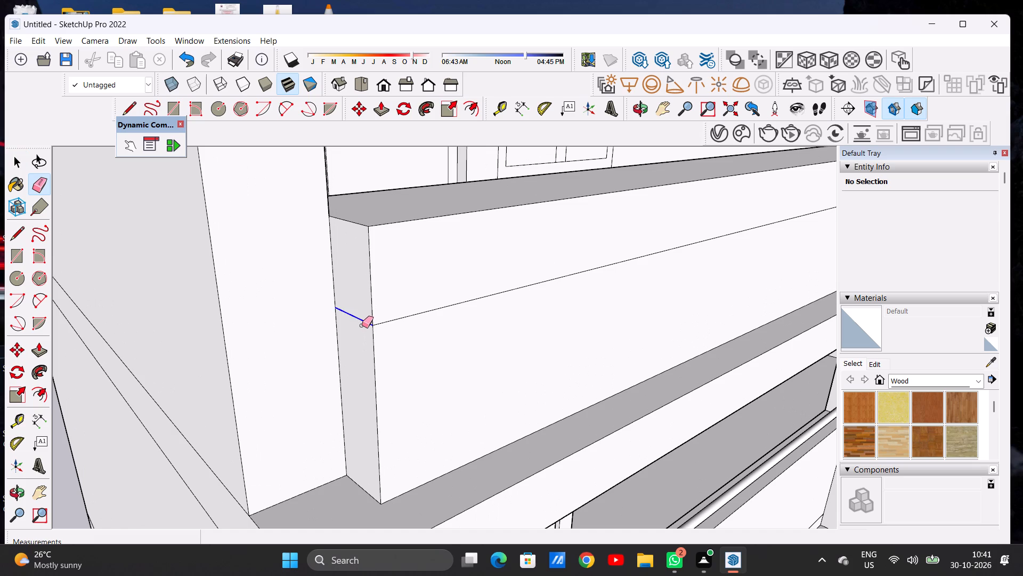
Push/Pull the top-floor parapet's end face outward until it reaches the outer side of the side wall.
key(p)
click(363, 381)
scroll(330, 377, down, 5)
scroll(333, 375, up, 1)
scroll(334, 375, down, 3)
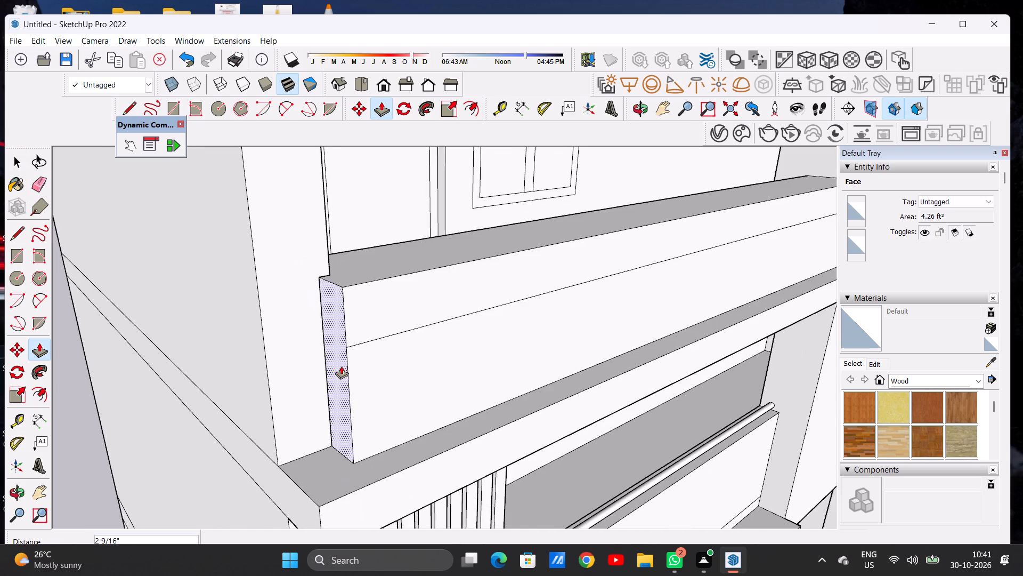
scroll(341, 366, down, 4)
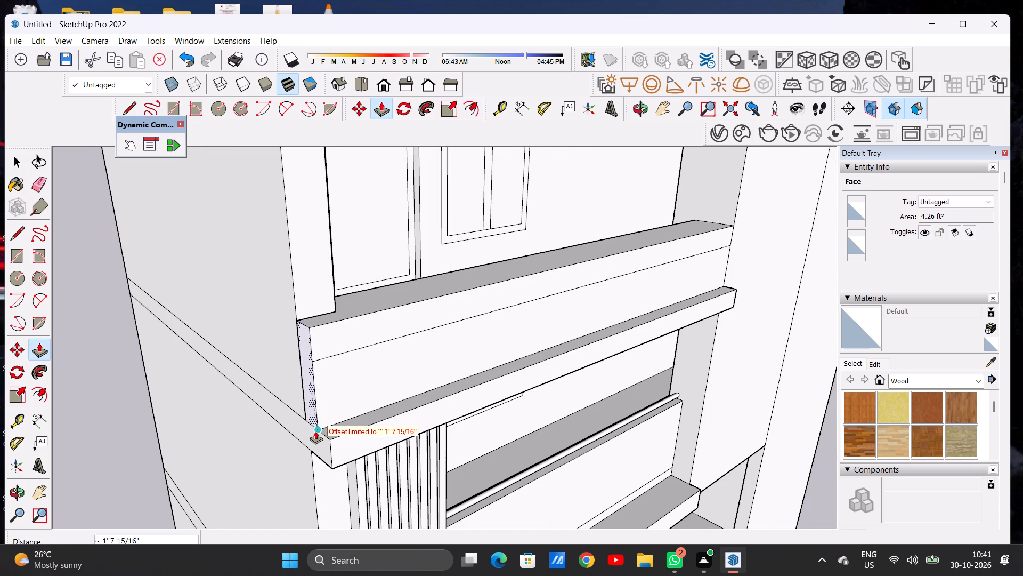
click(315, 431)
key(space)
Draw a line about 1' long across the parapet's top, from the side wall's inner front corner to the parapet's front edge.
scroll(378, 401, down, 13)
middle_drag(435, 370, 314, 366)
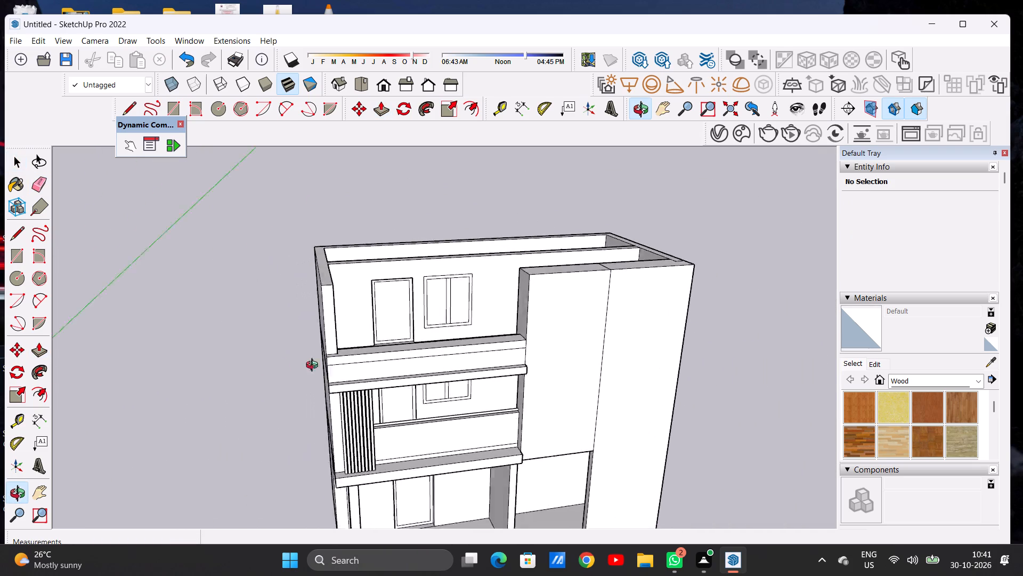
middle_drag(314, 366, 294, 413)
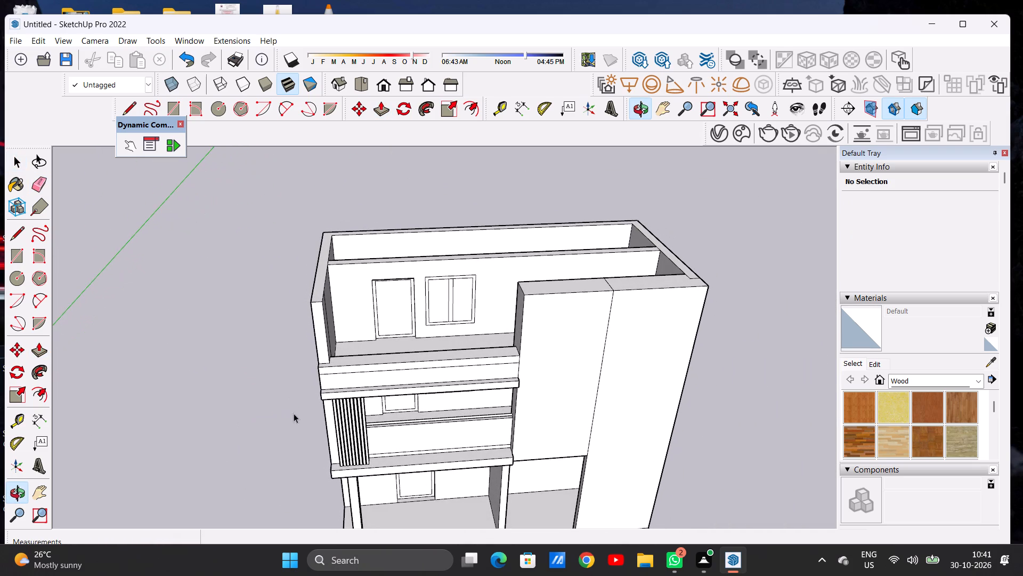
scroll(323, 377, up, 2)
scroll(323, 377, down, 1)
scroll(323, 377, up, 7)
scroll(330, 359, down, 1)
scroll(330, 359, up, 9)
middle_drag(338, 388, 336, 379)
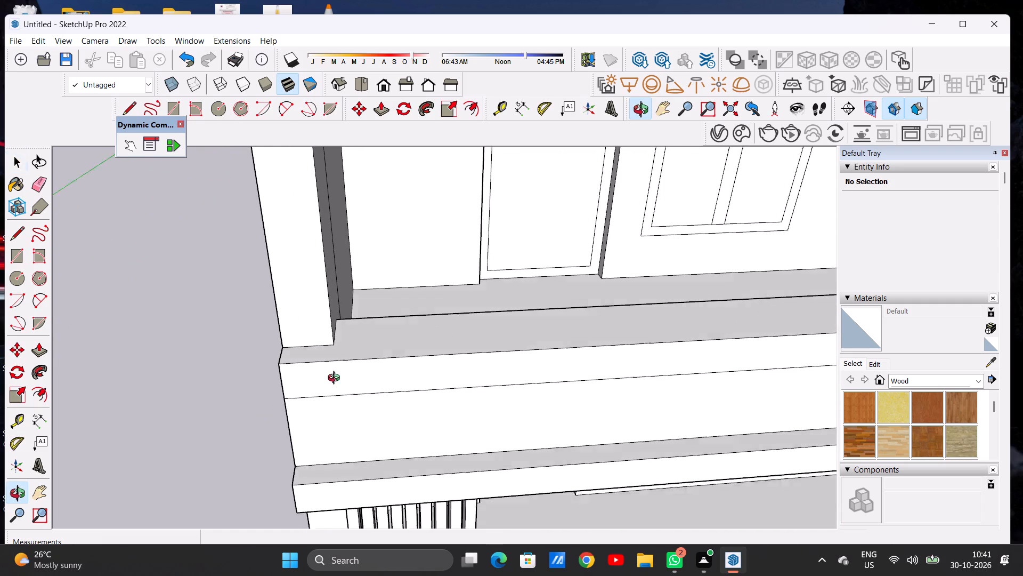
middle_drag(336, 379, 330, 337)
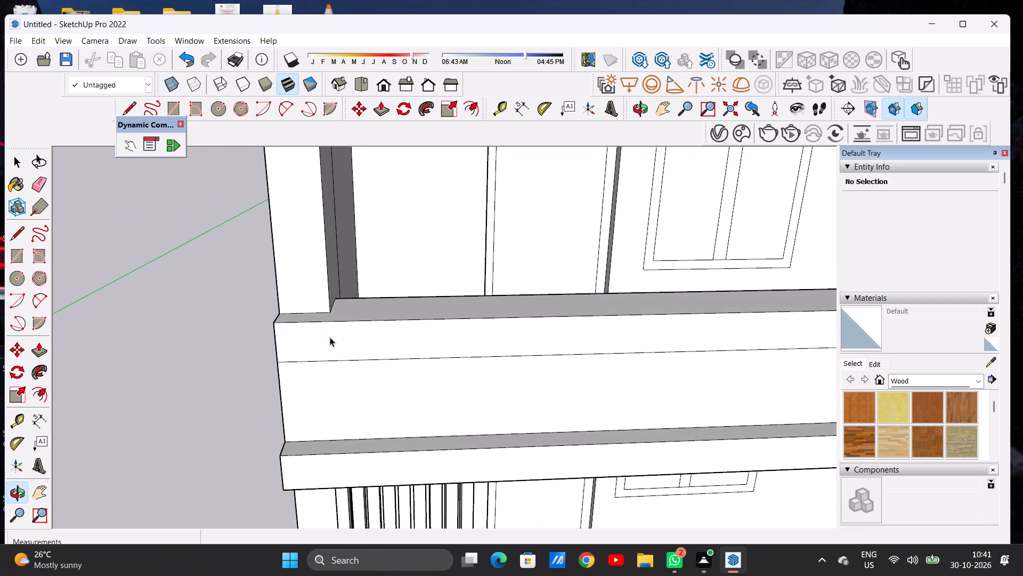
key(l)
middle_drag(332, 331, 323, 350)
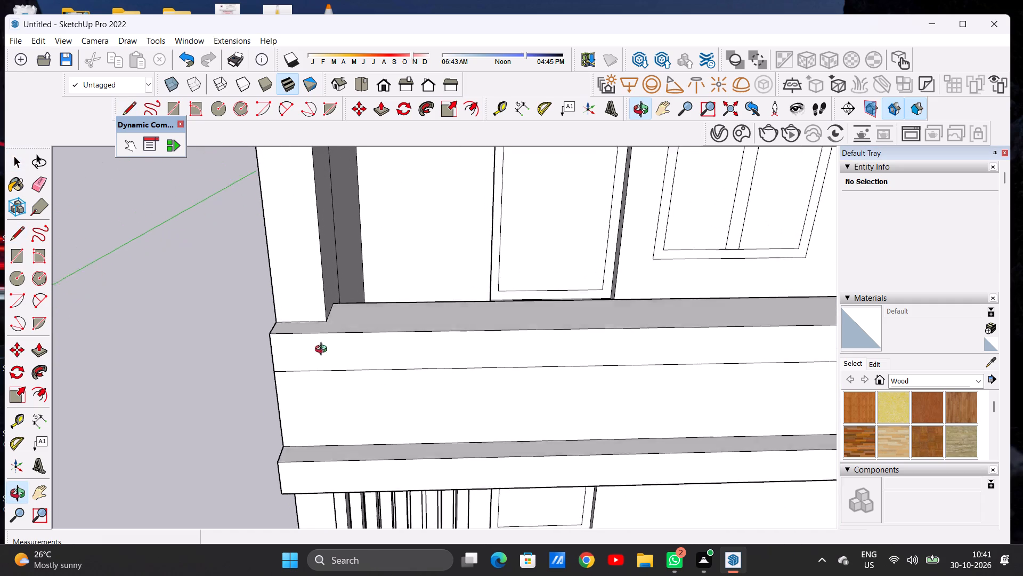
middle_drag(323, 350, 308, 428)
scroll(314, 359, up, 7)
scroll(314, 359, down, 1)
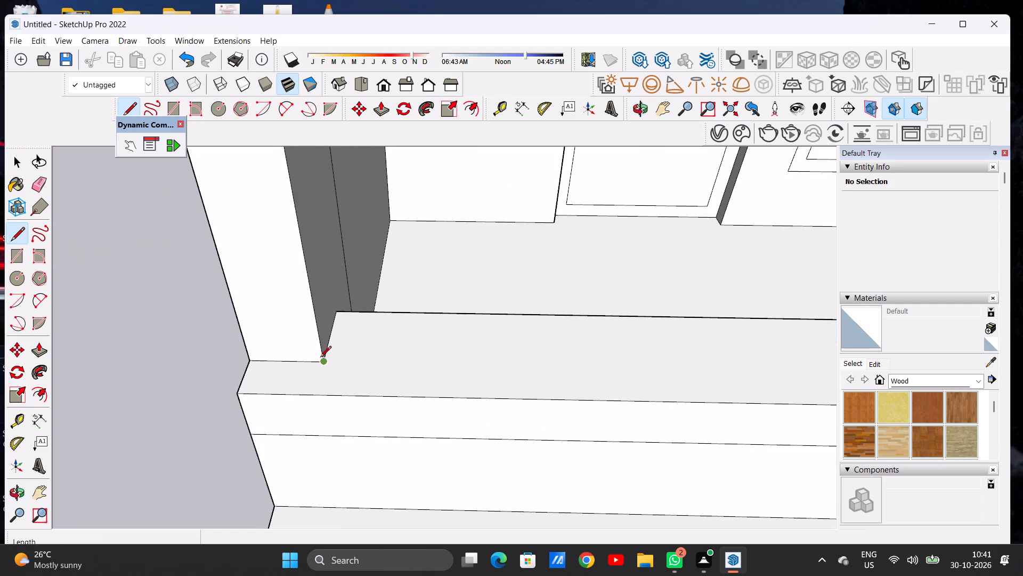
click(320, 358)
click(316, 396)
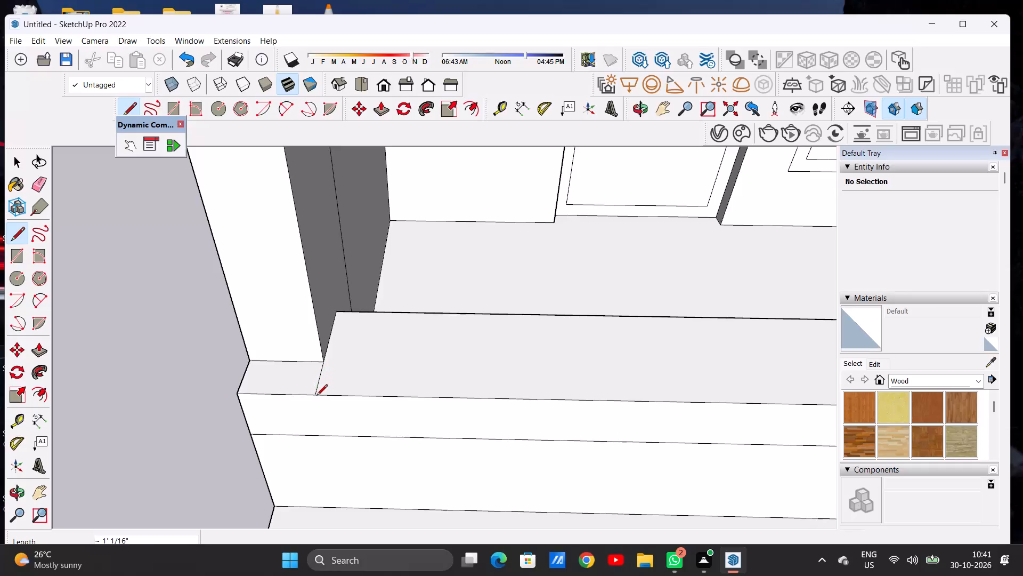
key(space)
Push/Pull the side wall's front end face forward until it is flush with the parapet's front edge.
text(P)
click(307, 351)
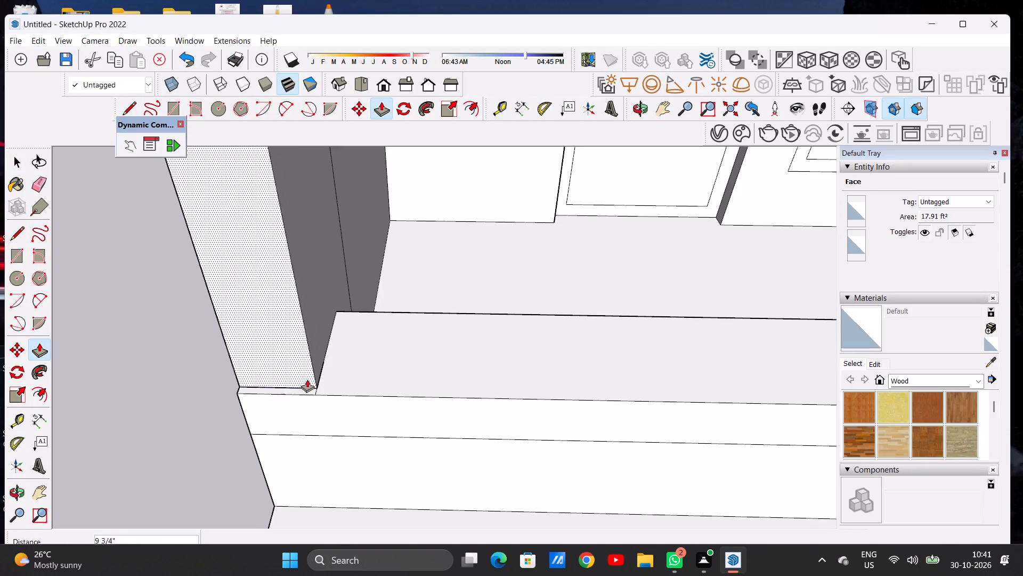
click(316, 393)
key(space)
Push/Pull the remaining top face of the parapet between the walls up by about 3 1/2 feet.
scroll(316, 385, down, 10)
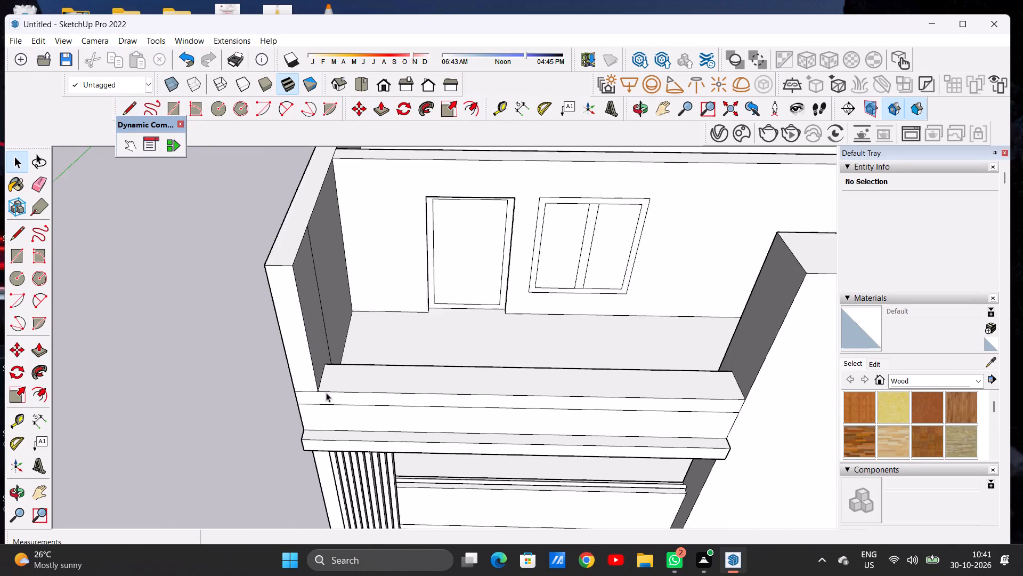
scroll(326, 393, down, 11)
middle_drag(480, 390, 484, 335)
scroll(485, 338, down, 1)
scroll(506, 353, up, 5)
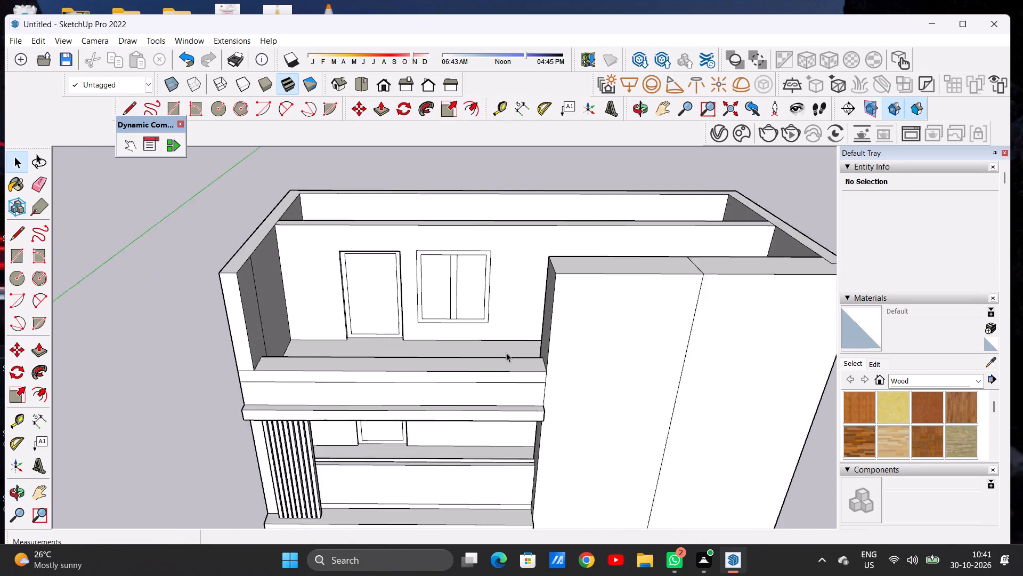
scroll(506, 353, up, 2)
scroll(506, 353, down, 1)
key(p)
scroll(528, 363, up, 5)
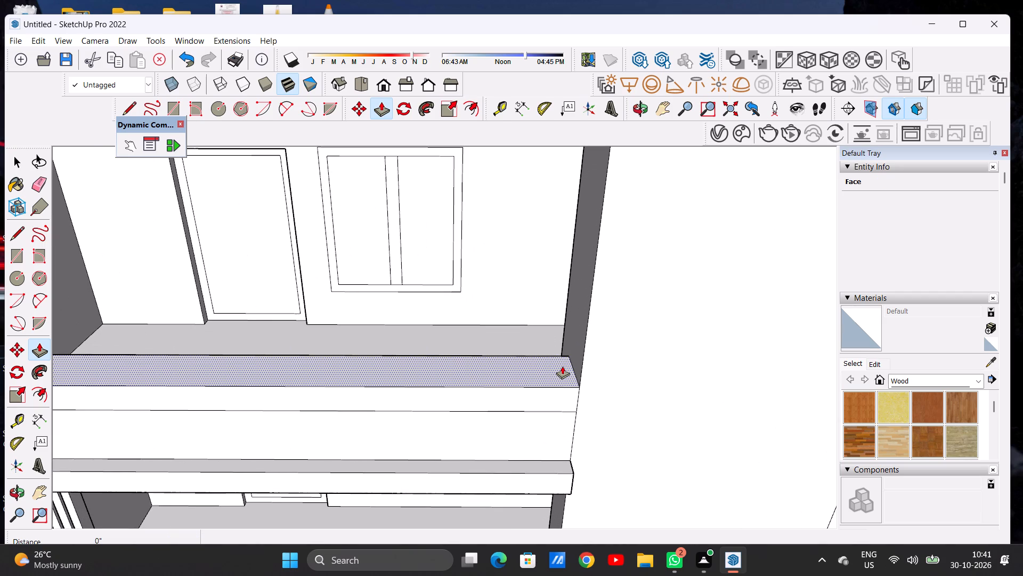
click(562, 366)
scroll(574, 357, down, 4)
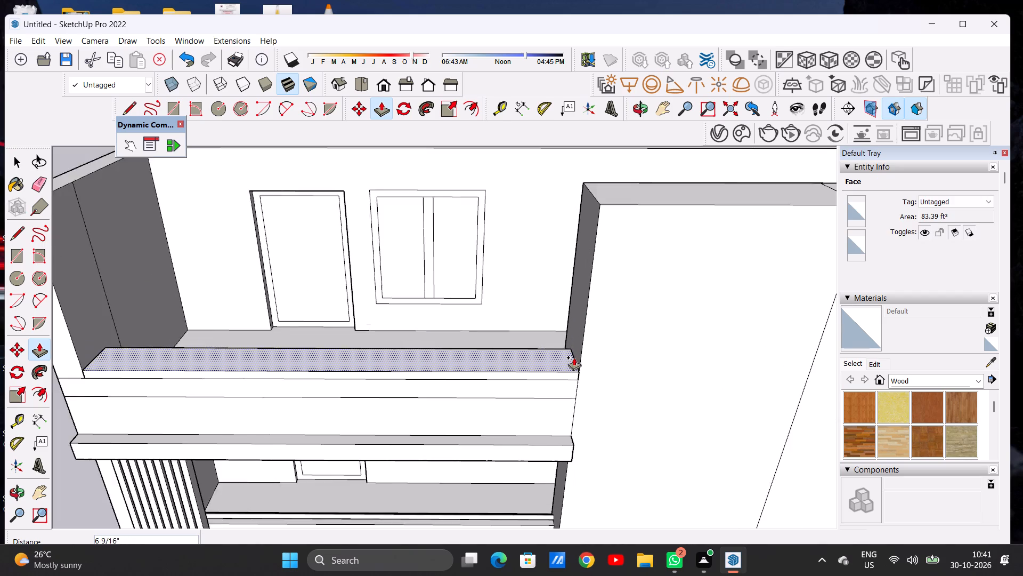
scroll(574, 357, down, 6)
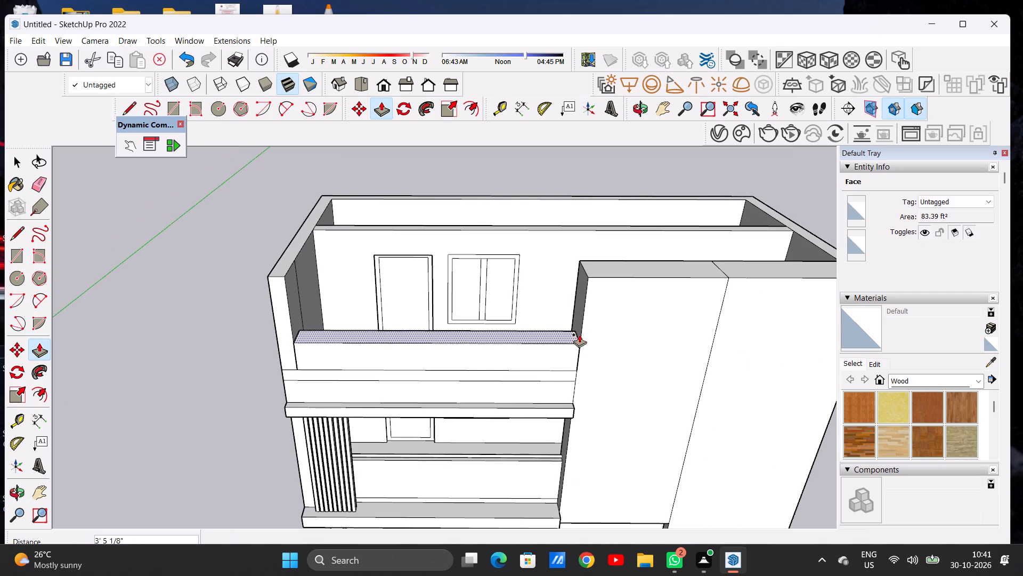
click(580, 334)
key(space)
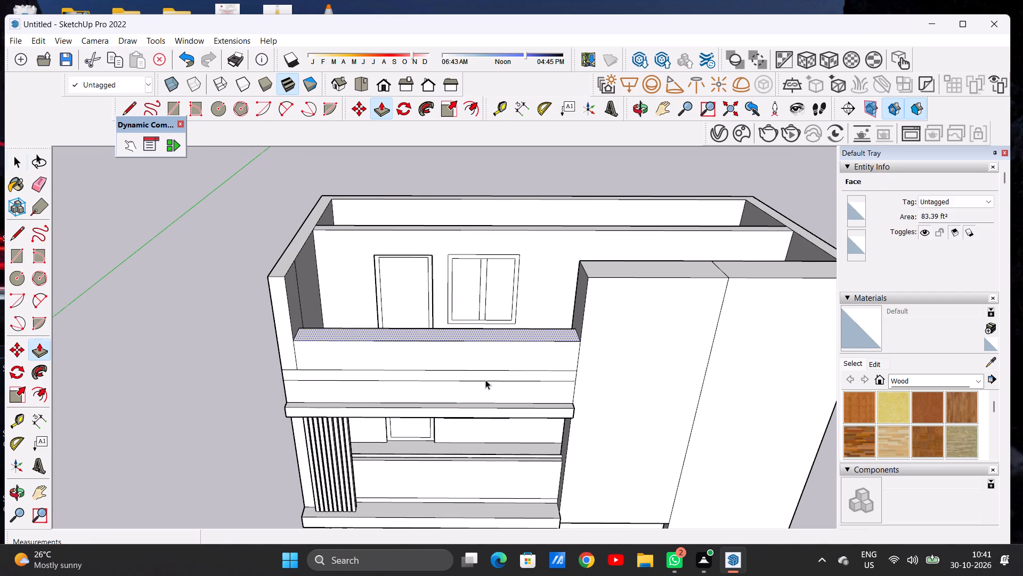
Push/Pull the inner face of the parapet's raised part toward the front by about 1' to thin it.
scroll(478, 399, down, 5)
middle_drag(463, 412, 462, 311)
scroll(439, 332, up, 7)
middle_drag(497, 326, 396, 378)
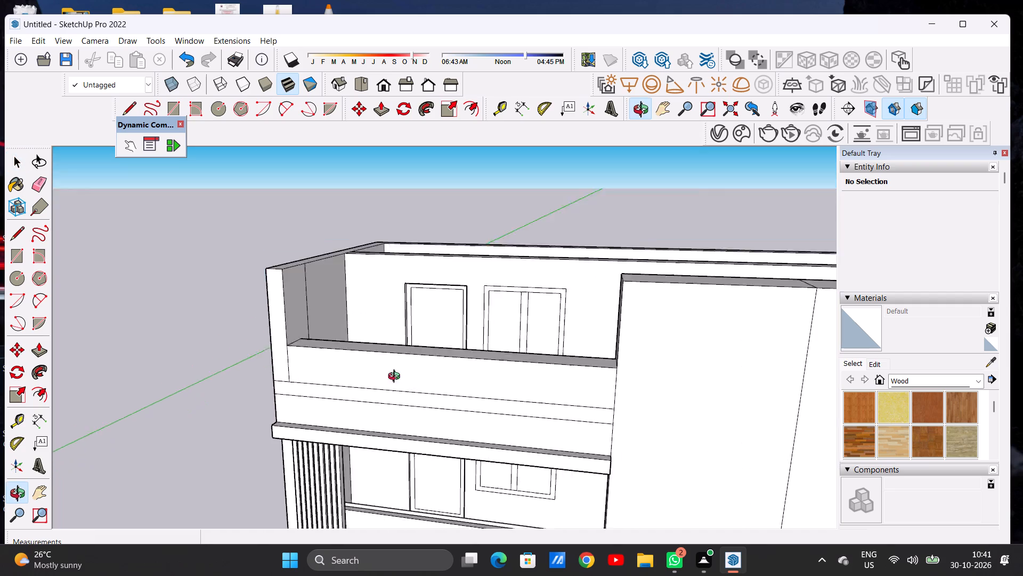
middle_drag(396, 378, 226, 446)
middle_drag(371, 373, 183, 372)
scroll(285, 365, up, 10)
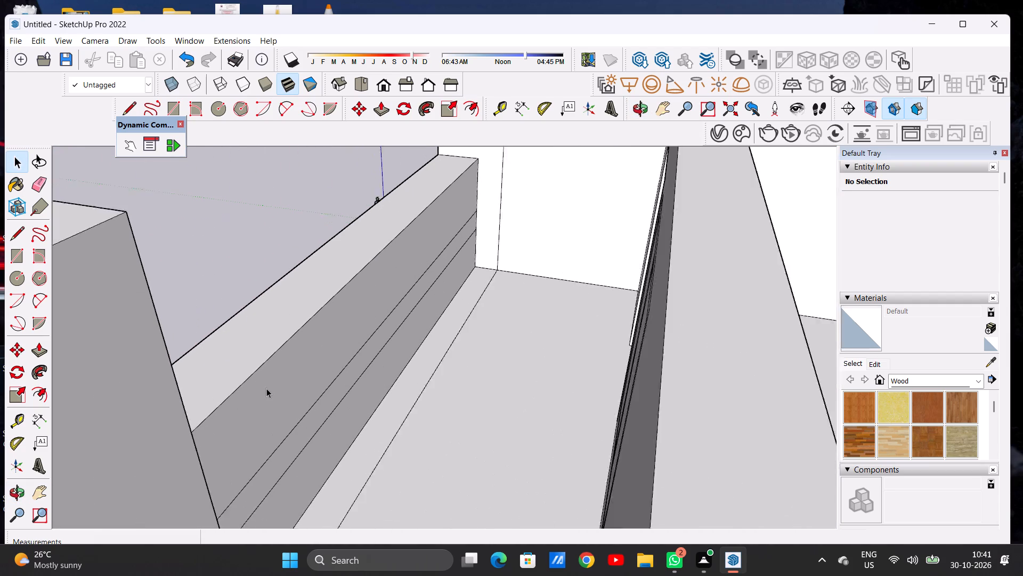
scroll(266, 388, up, 2)
key(p)
click(253, 401)
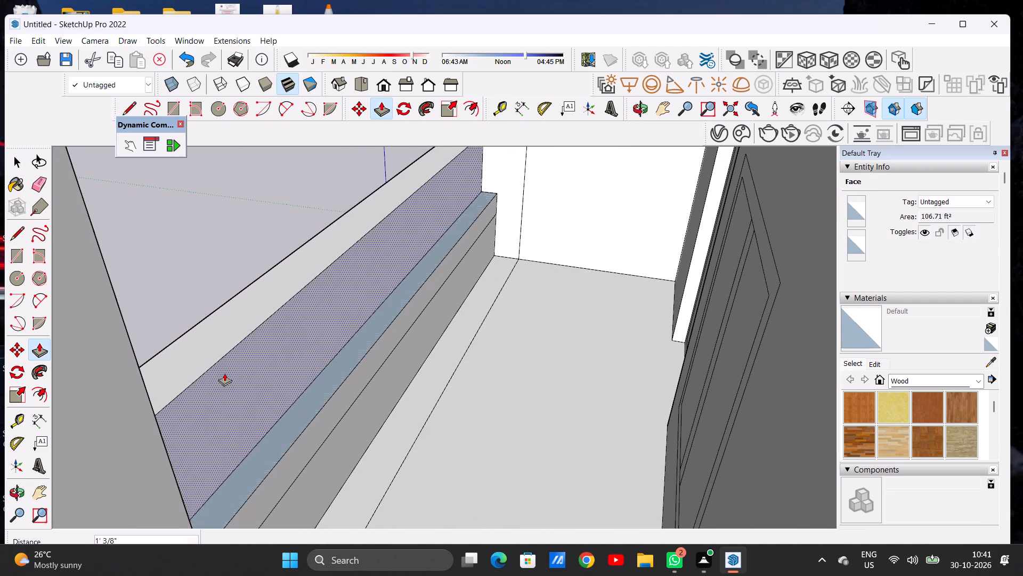
click(224, 371)
key(space)
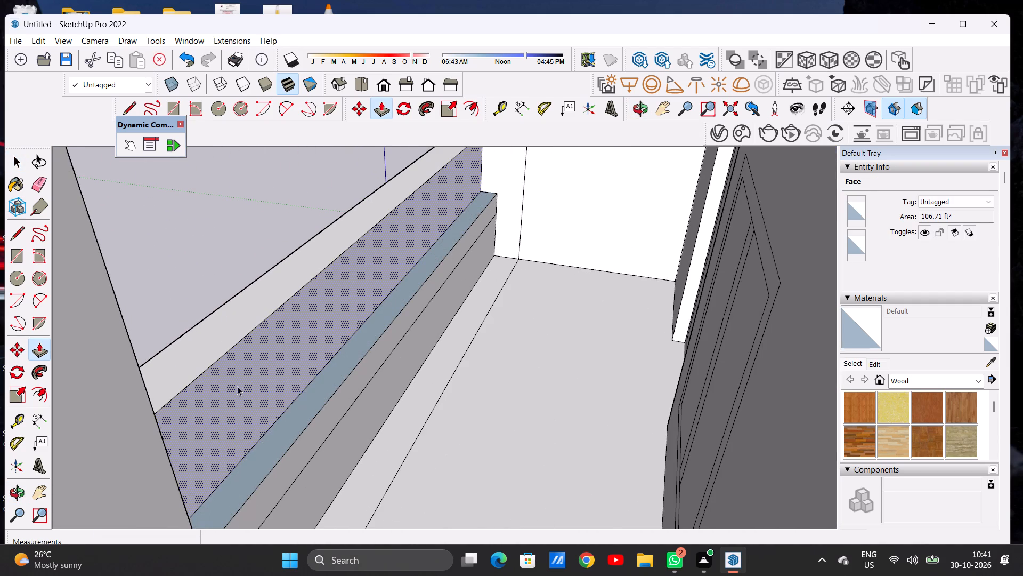
Examine the thinned parapet and the top-floor balcony from the side and the front.
middle_drag(237, 388, 472, 351)
scroll(390, 374, down, 2)
scroll(389, 375, up, 1)
scroll(389, 375, down, 10)
scroll(374, 382, up, 1)
scroll(374, 382, down, 3)
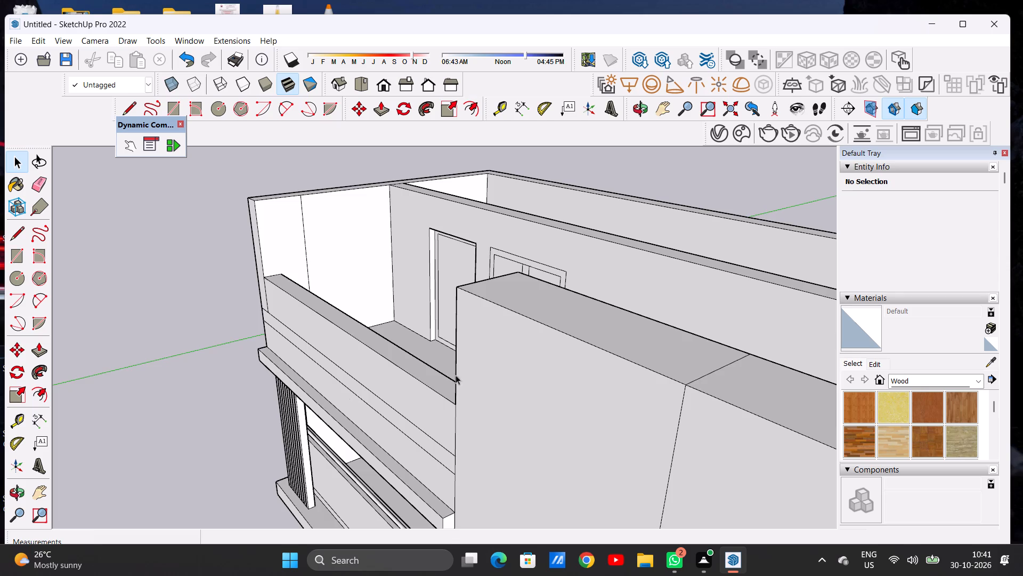
middle_drag(477, 370, 638, 333)
scroll(301, 398, down, 4)
middle_drag(294, 399, 383, 374)
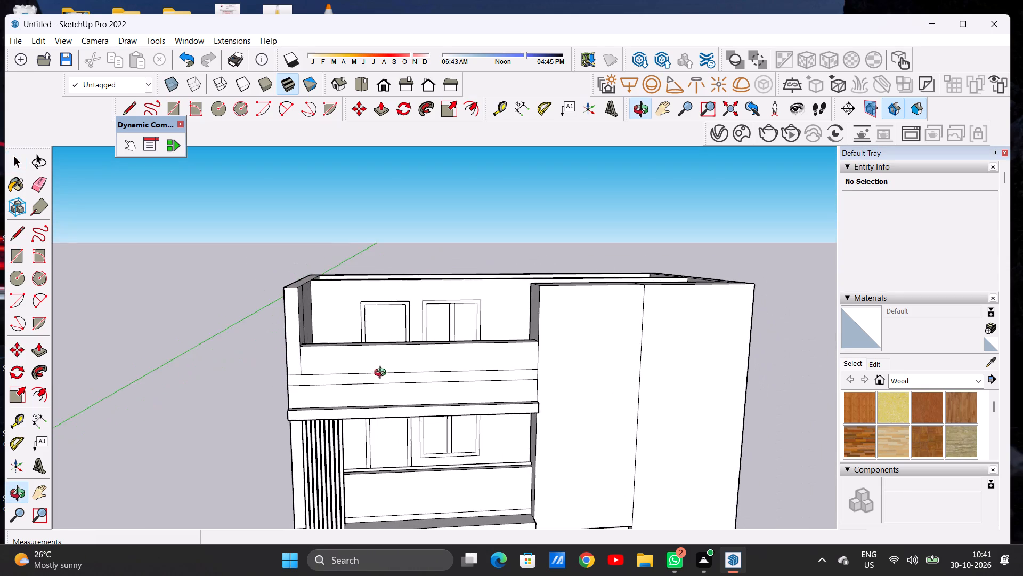
middle_drag(383, 374, 369, 375)
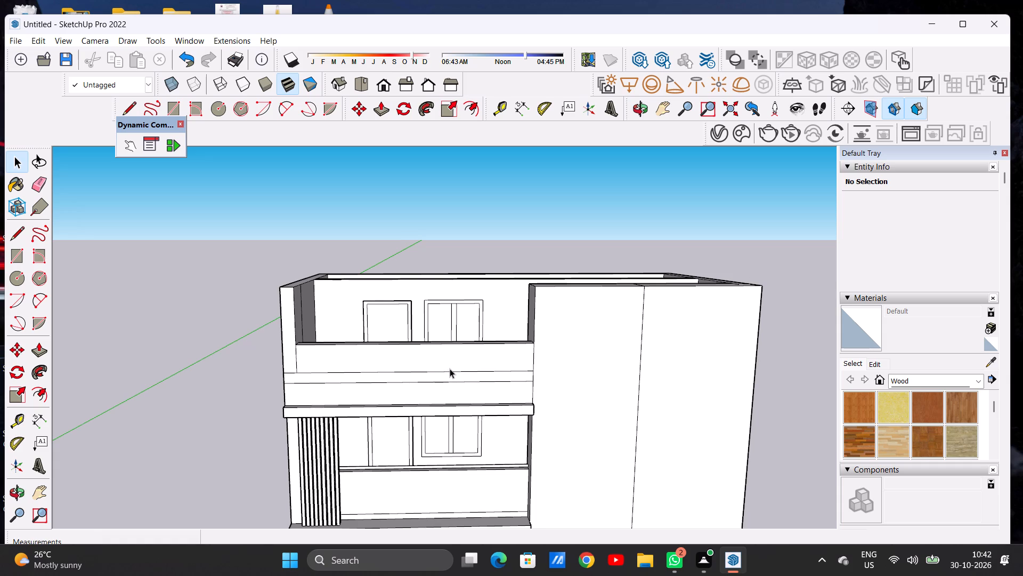
Erase the short seam line between the side wall's front face and the parapet band below it.
scroll(286, 377, up, 9)
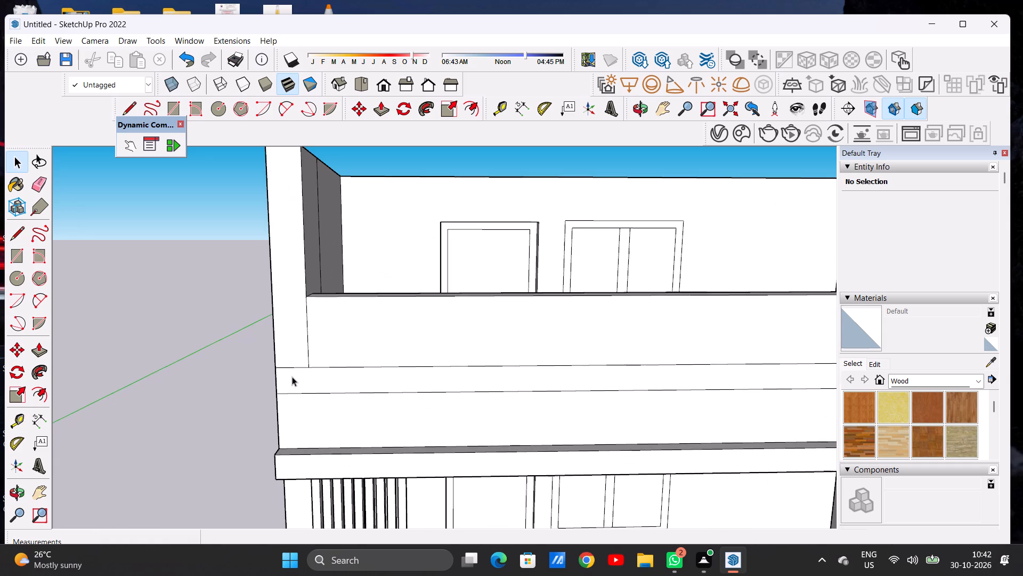
key(e)
click(295, 364)
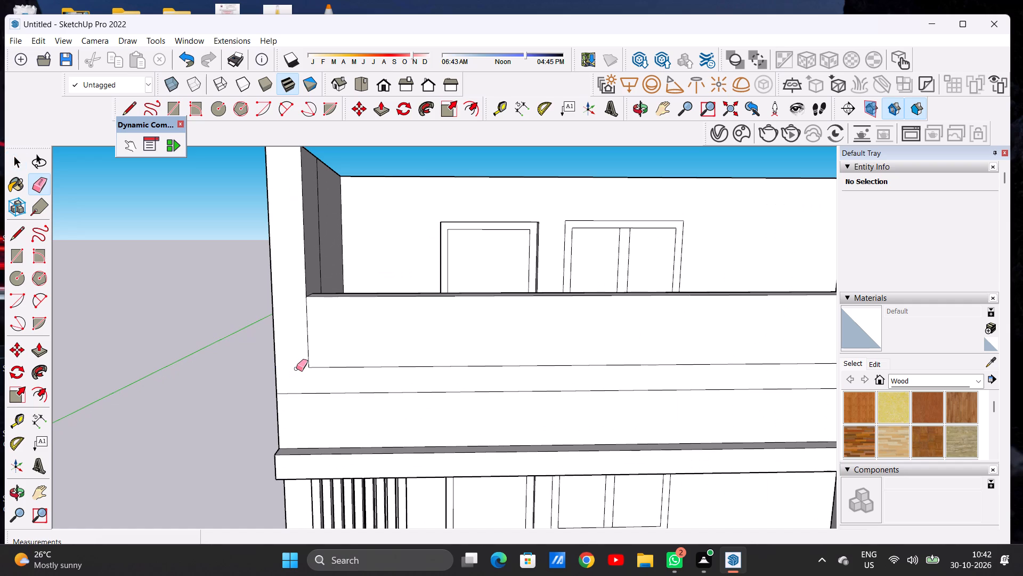
key(space)
Examine the upper facade, the raised parapet and the side walls from several angles.
scroll(302, 381, down, 10)
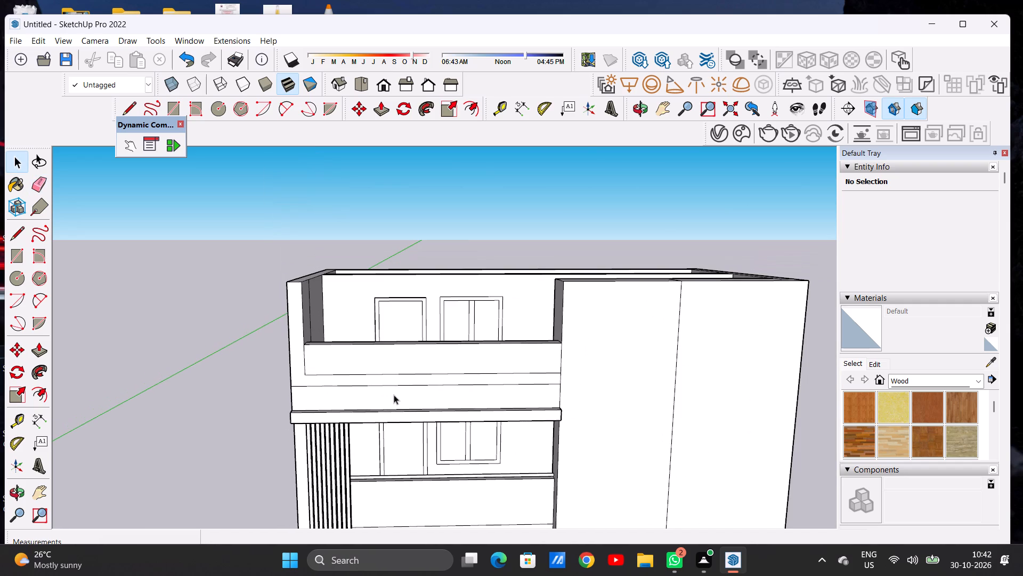
scroll(522, 381, down, 2)
middle_drag(507, 378, 324, 401)
scroll(491, 404, up, 7)
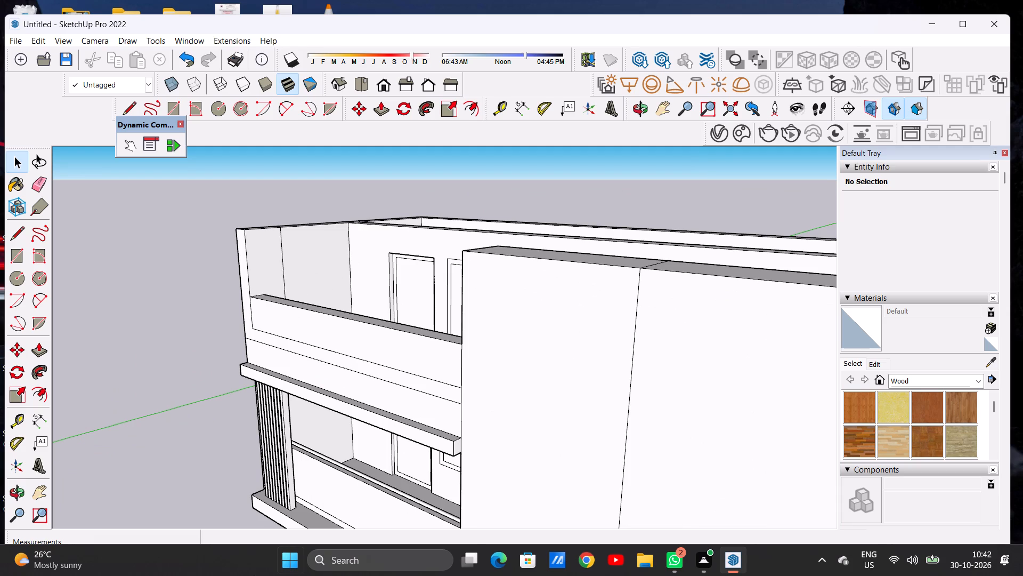
scroll(262, 575, down, 2)
scroll(265, 575, up, 1)
scroll(267, 575, down, 5)
scroll(389, 395, down, 7)
middle_drag(357, 422, 531, 385)
scroll(411, 402, down, 5)
scroll(429, 374, up, 2)
scroll(429, 374, down, 1)
scroll(429, 374, up, 4)
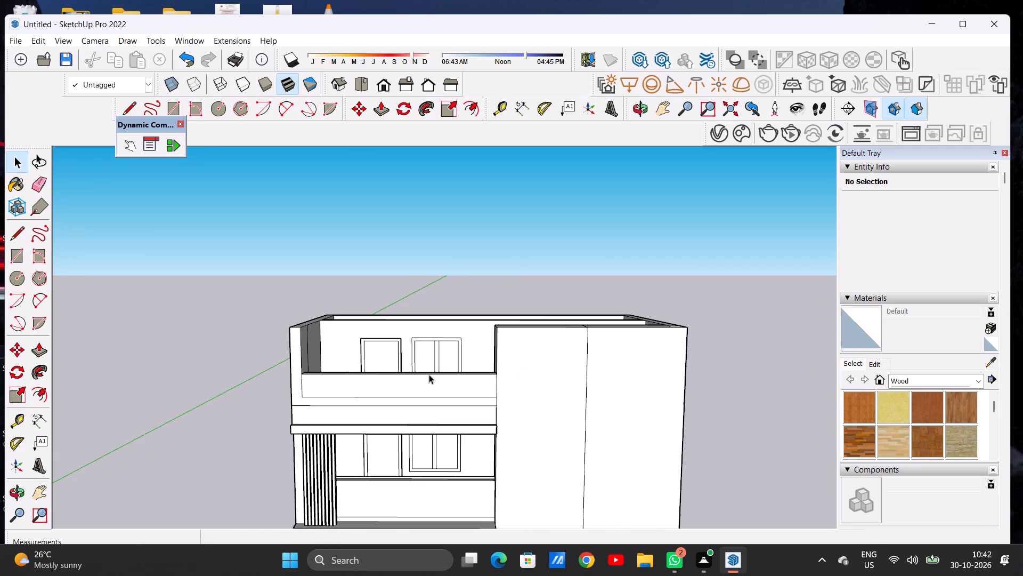
middle_drag(433, 375, 578, 405)
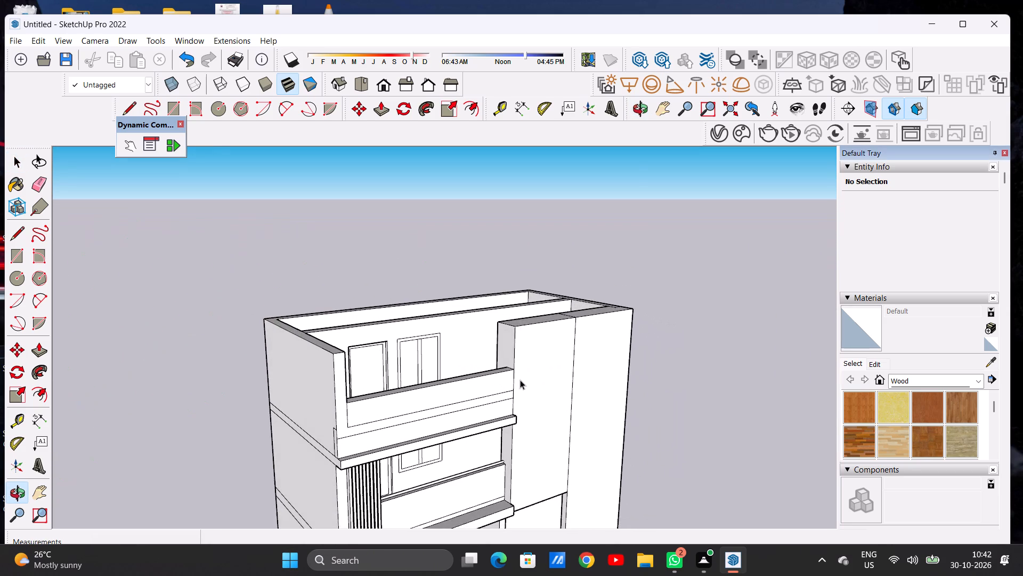
scroll(517, 373, up, 2)
scroll(514, 372, down, 1)
scroll(511, 371, up, 2)
middle_drag(494, 361, 202, 407)
scroll(261, 415, down, 3)
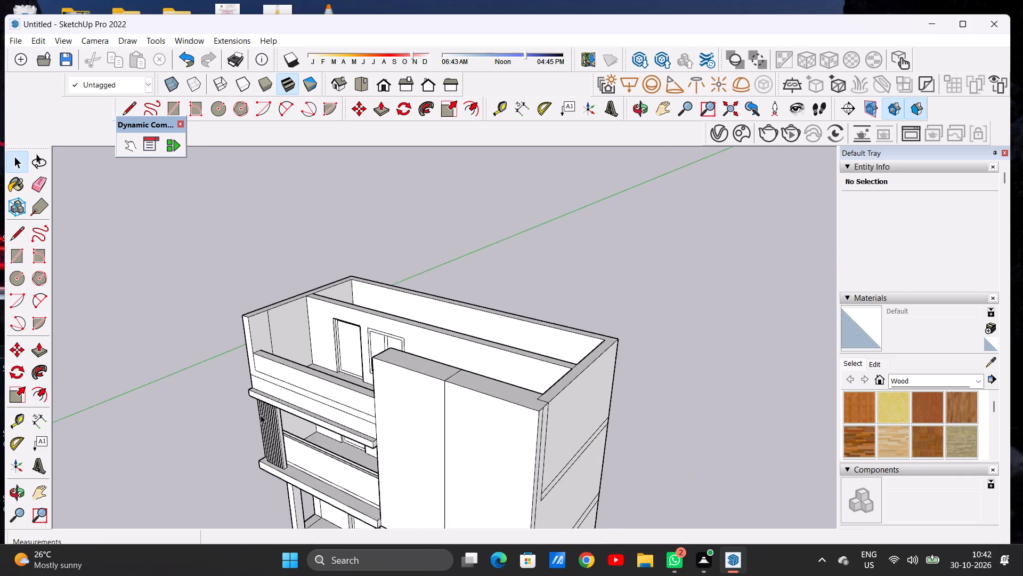
scroll(261, 415, down, 2)
scroll(254, 370, up, 13)
Draw a circle of about 2 5/16" radius on the side wall's inner face, just above the parapet's top.
middle_drag(288, 381, 226, 323)
scroll(257, 323, up, 4)
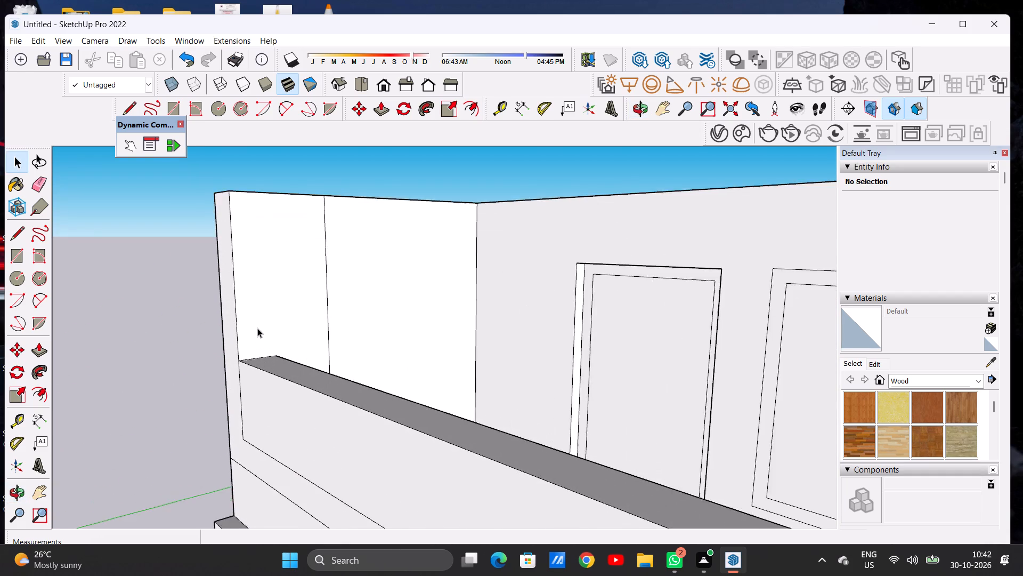
scroll(257, 328, up, 6)
key(c)
scroll(273, 355, up, 4)
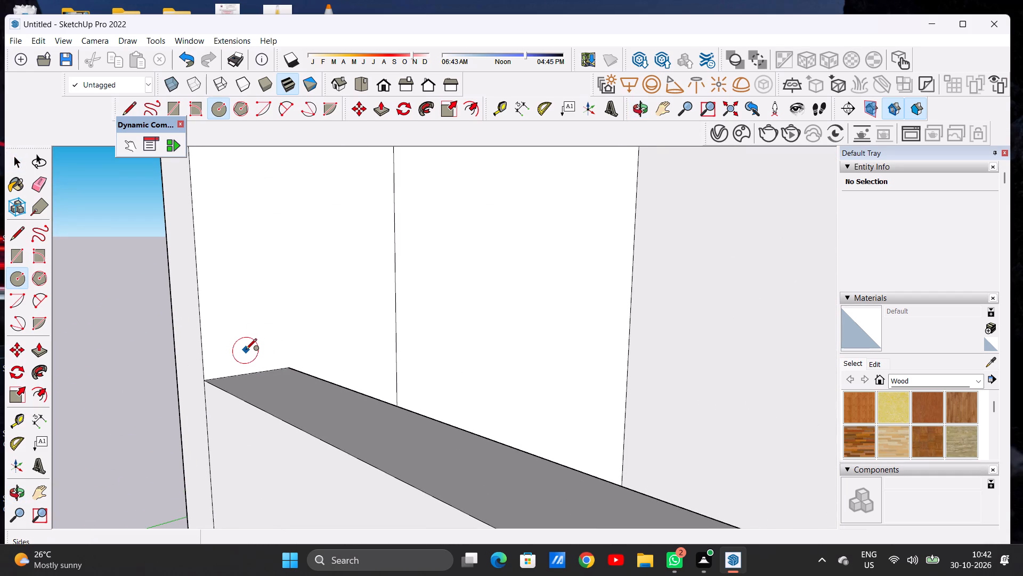
click(246, 353)
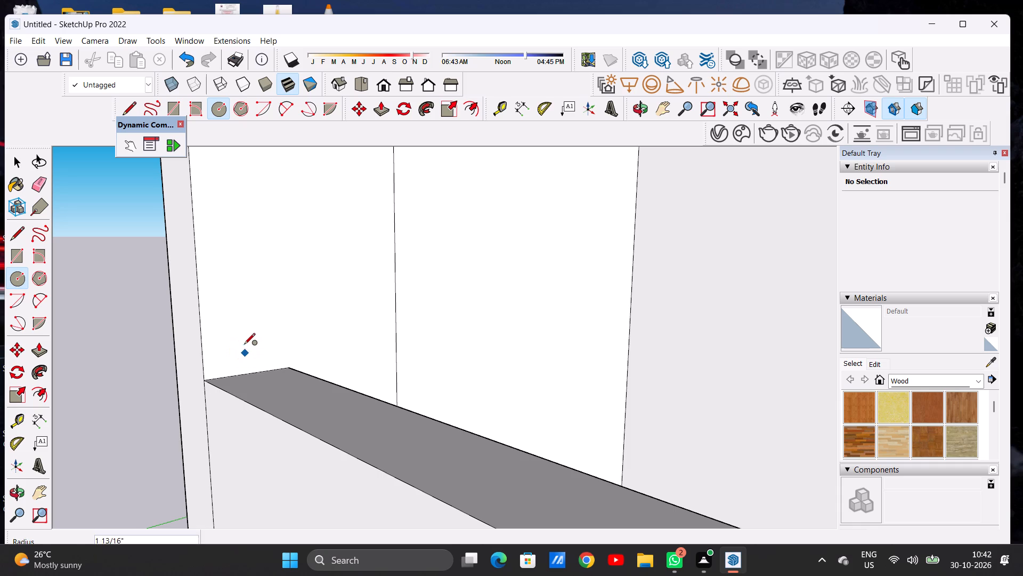
click(244, 343)
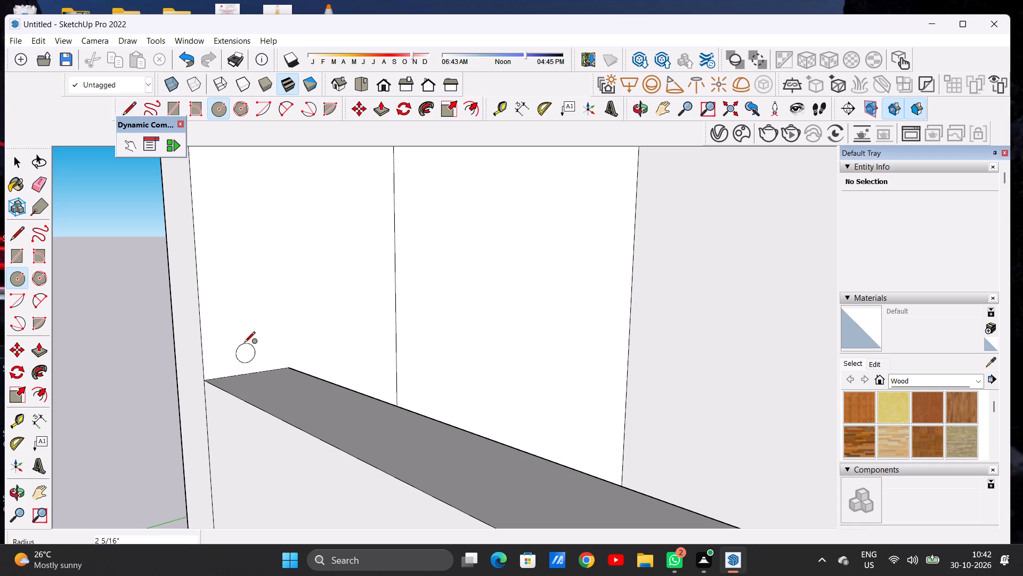
key(space)
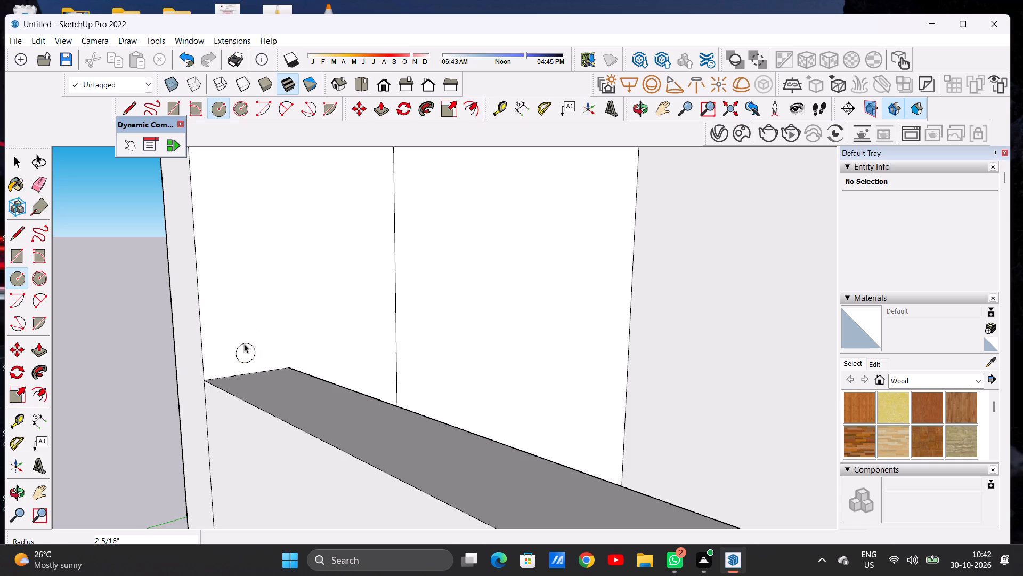
Undo the small circle and redraw it with a radius of about 3 3/16" on the side wall's inner face, just above the parapet.
key(ctrl+z)
key(c)
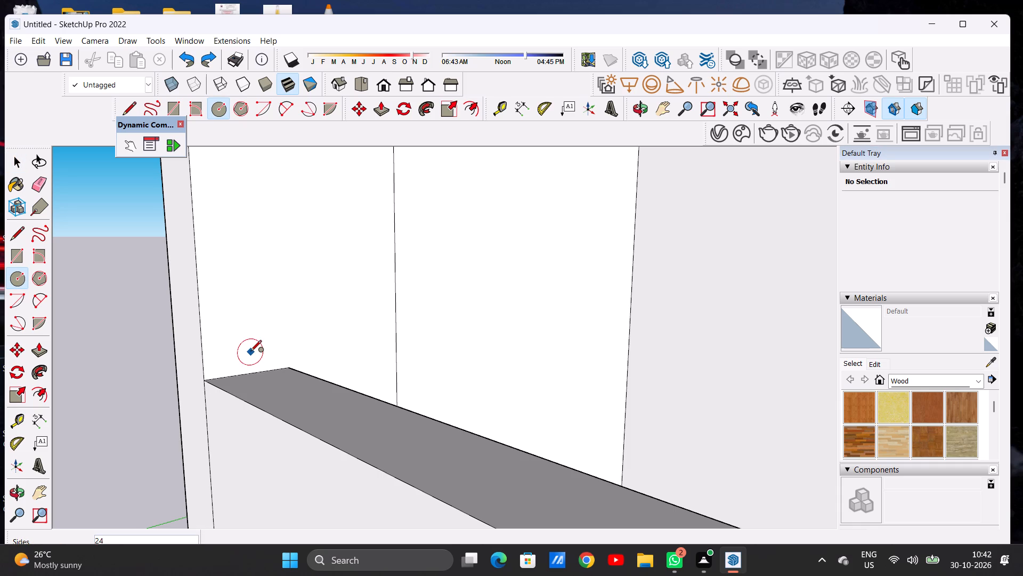
click(250, 352)
click(250, 339)
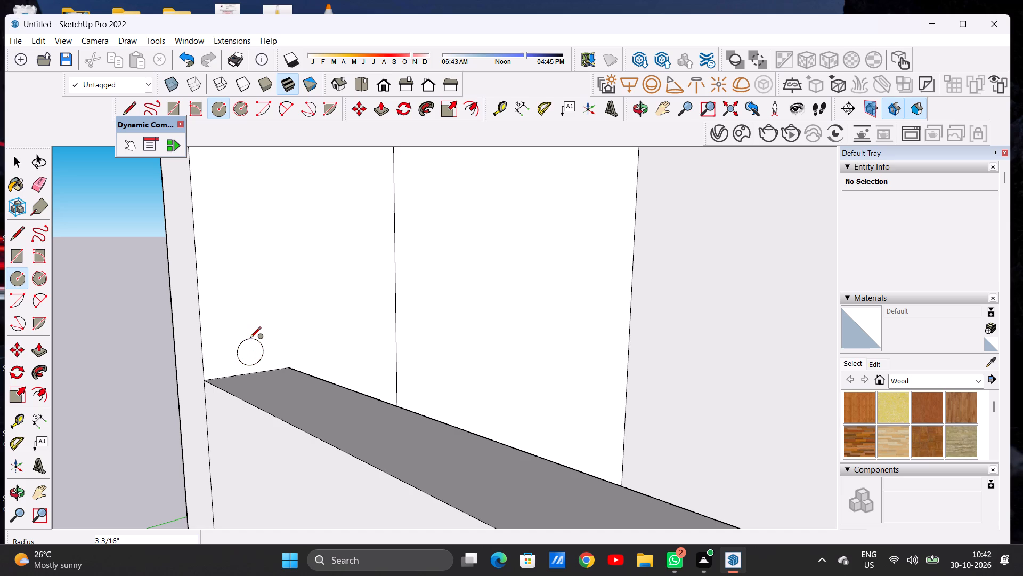
Extrude the circle along the top of the parapet up to the opposite wall's face, forming the round balcony rail.
key(p)
click(244, 350)
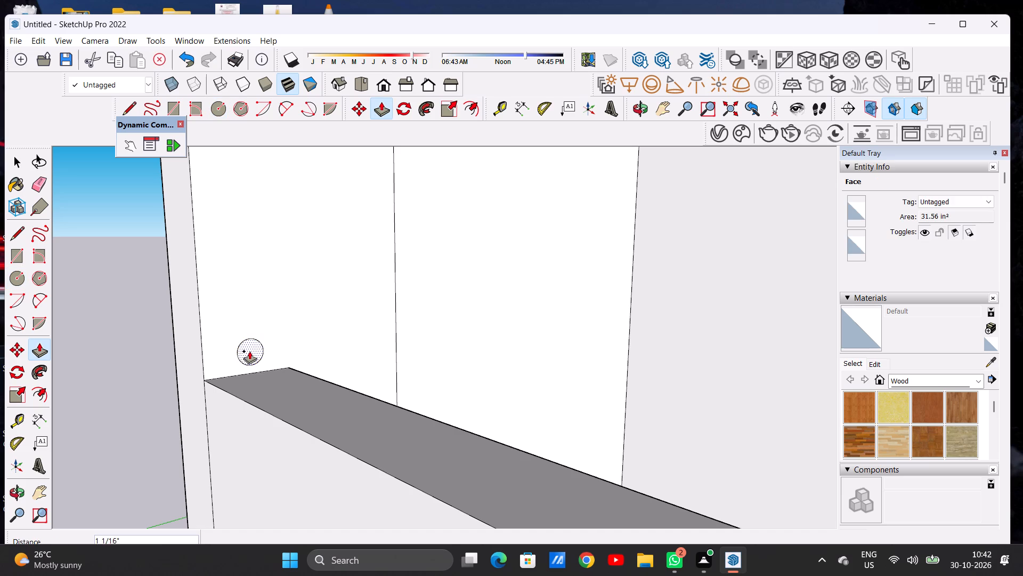
scroll(320, 356, down, 10)
scroll(322, 345, up, 2)
scroll(322, 345, down, 12)
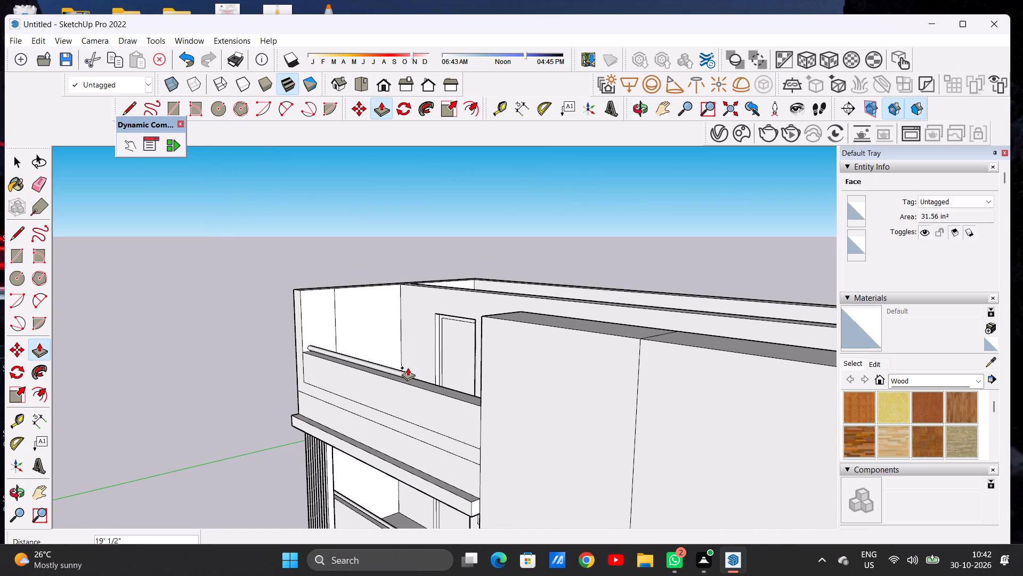
middle_drag(412, 369, 570, 362)
scroll(498, 361, down, 5)
scroll(540, 362, up, 7)
middle_drag(544, 372, 605, 372)
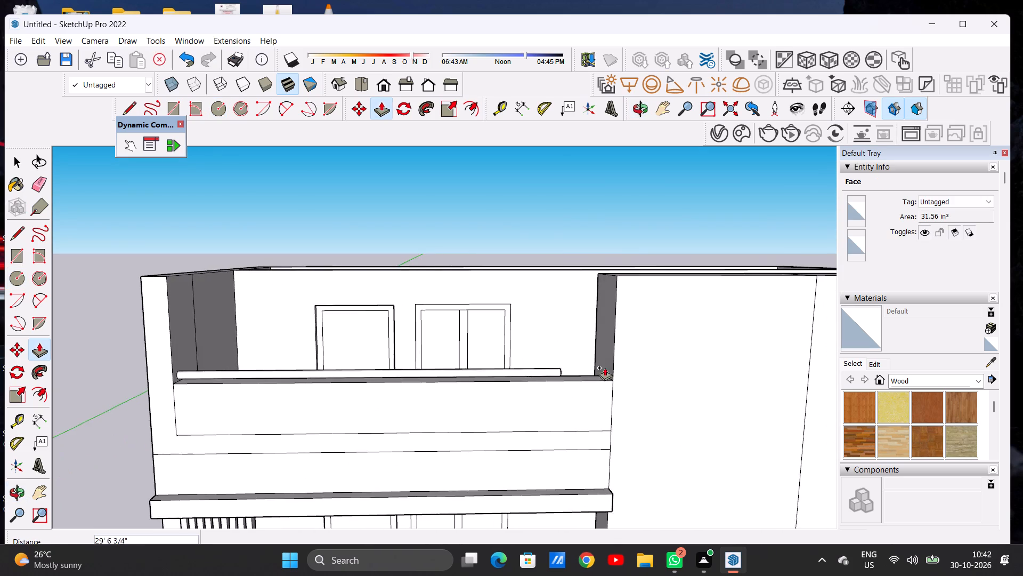
scroll(605, 363, up, 14)
scroll(605, 358, down, 1)
scroll(605, 358, up, 1)
click(606, 348)
key(space)
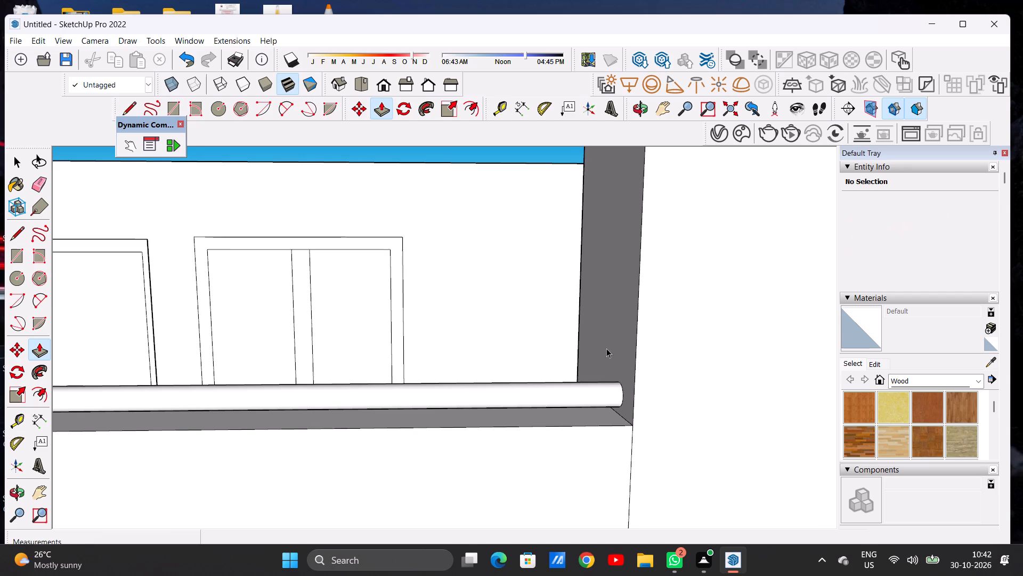
Examine the round rail above the top-floor parapet and the front facade, near and far.
scroll(500, 384, down, 13)
scroll(422, 387, up, 1)
scroll(422, 387, down, 16)
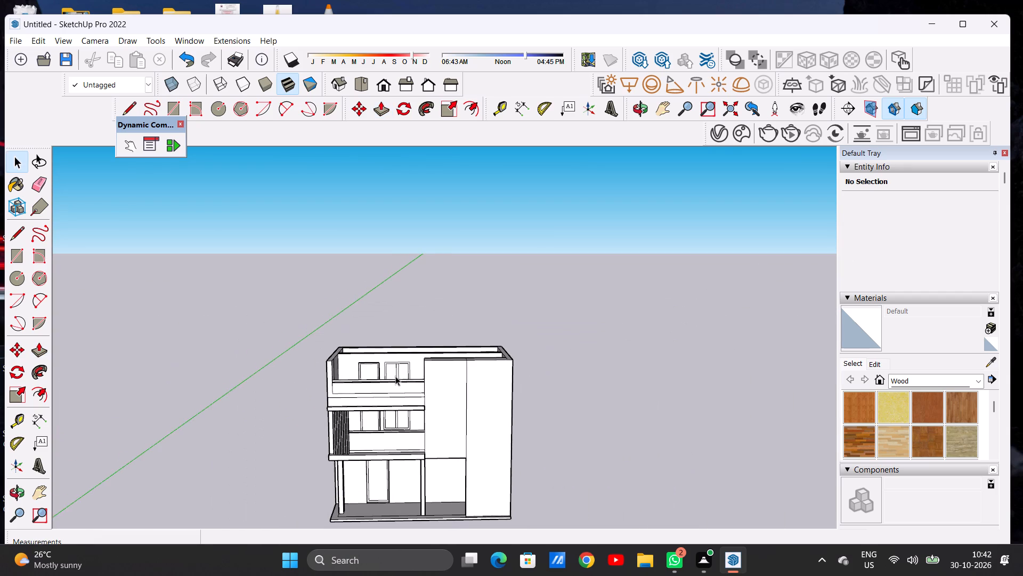
scroll(399, 399, up, 12)
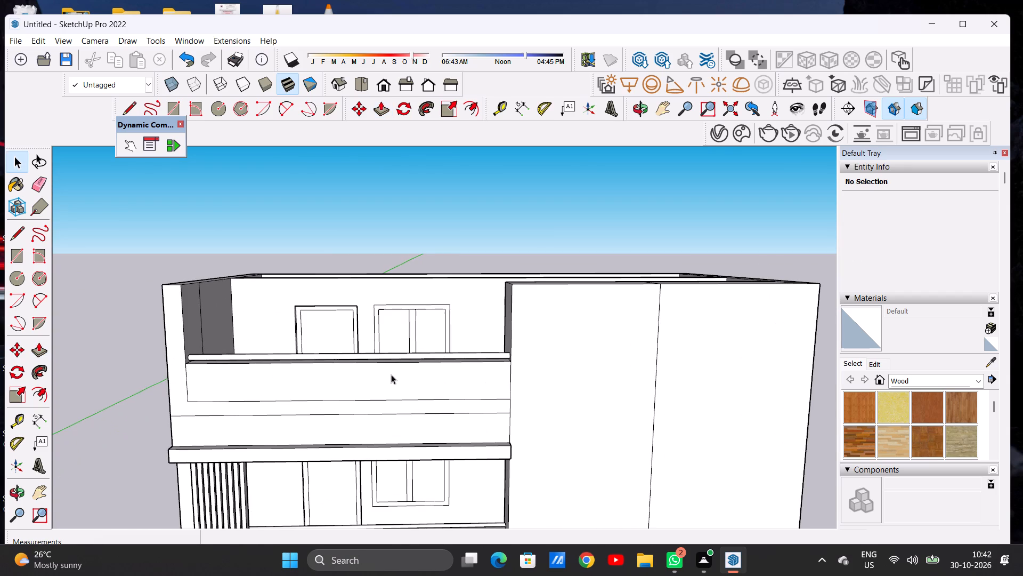
scroll(391, 388, down, 10)
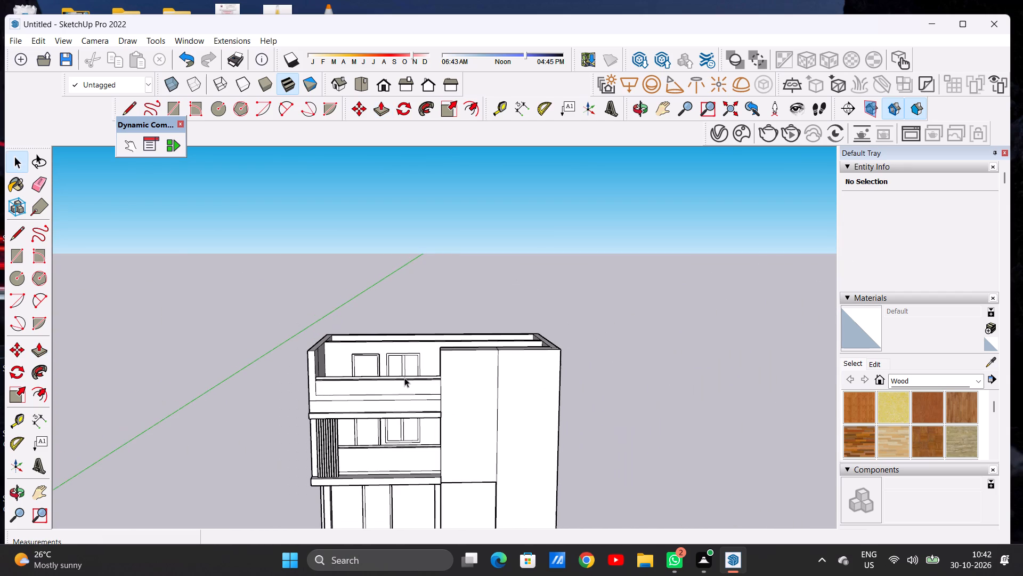
scroll(407, 378, down, 3)
middle_drag(435, 396, 430, 372)
scroll(441, 393, up, 3)
scroll(442, 394, down, 1)
scroll(442, 394, up, 1)
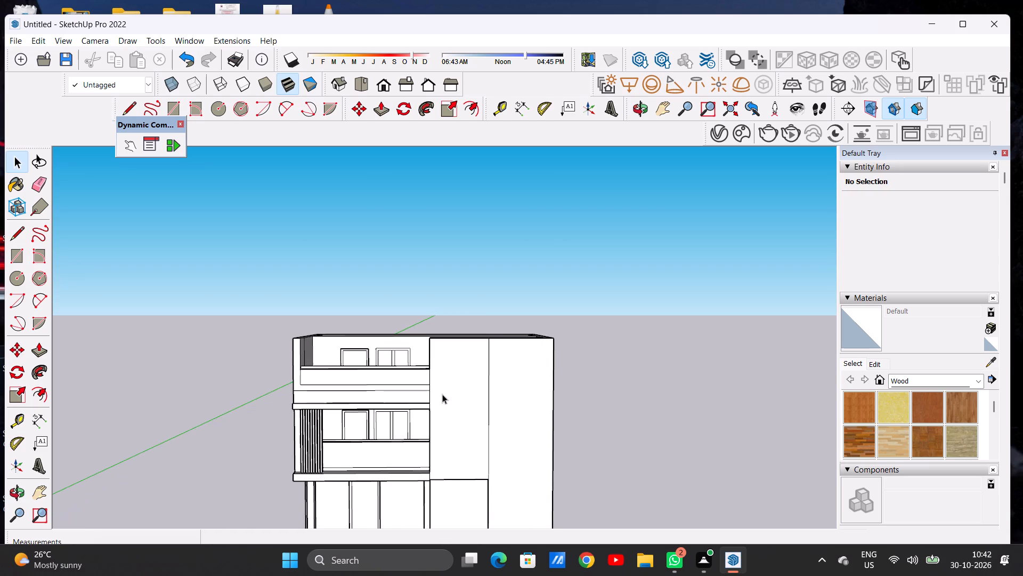
scroll(502, 413, up, 2)
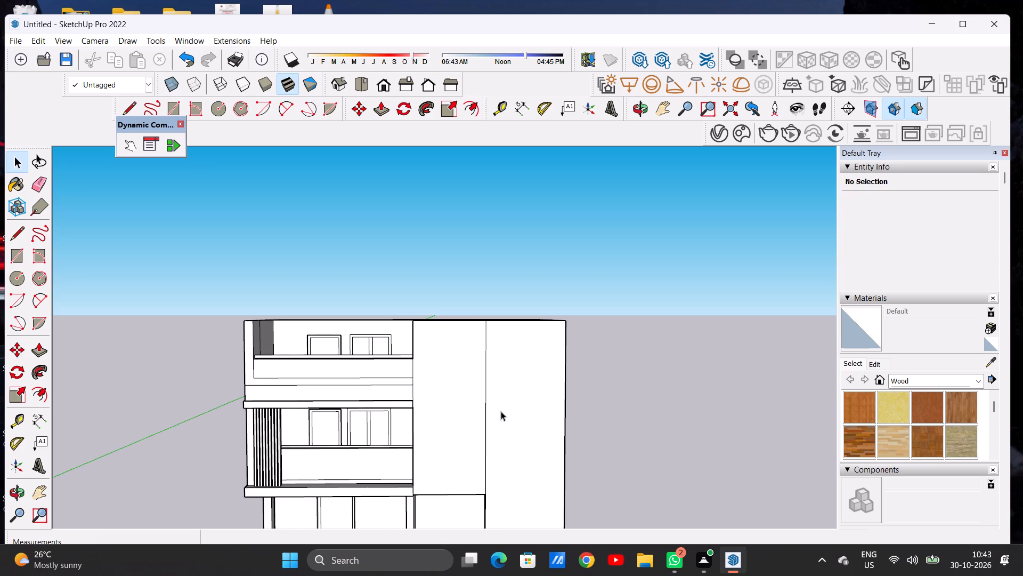
scroll(397, 398, up, 1)
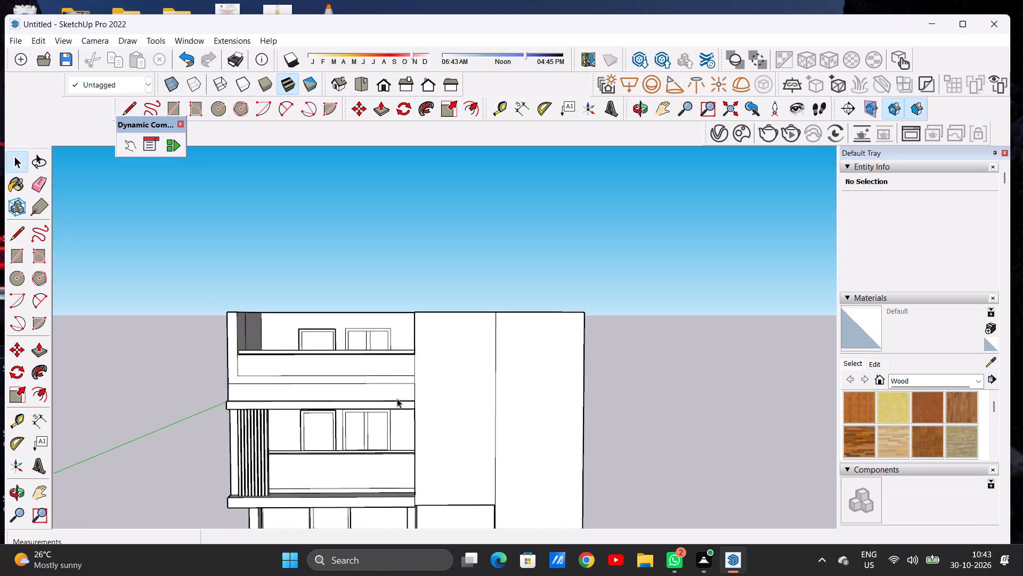
scroll(397, 398, up, 4)
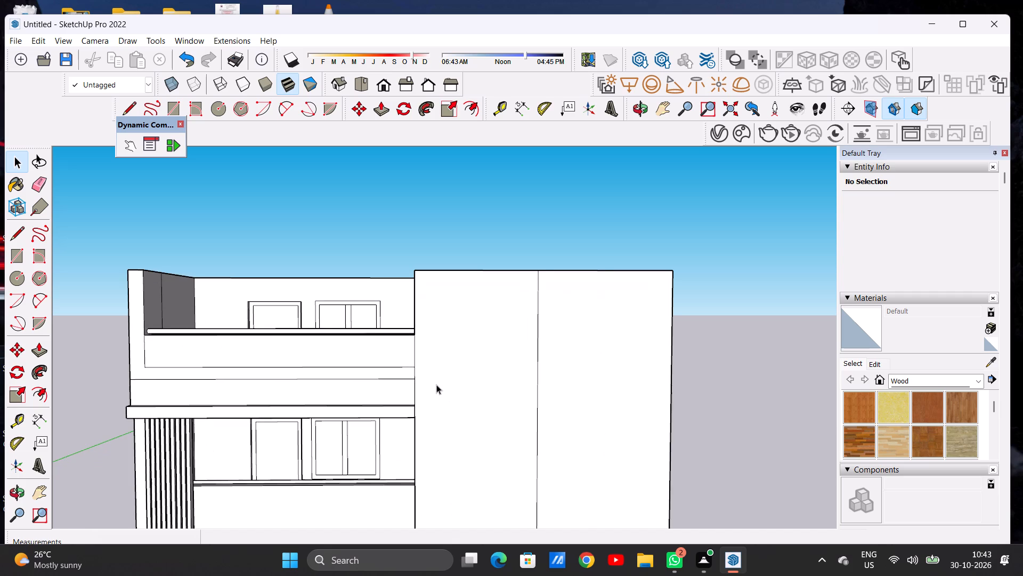
scroll(419, 404, down, 4)
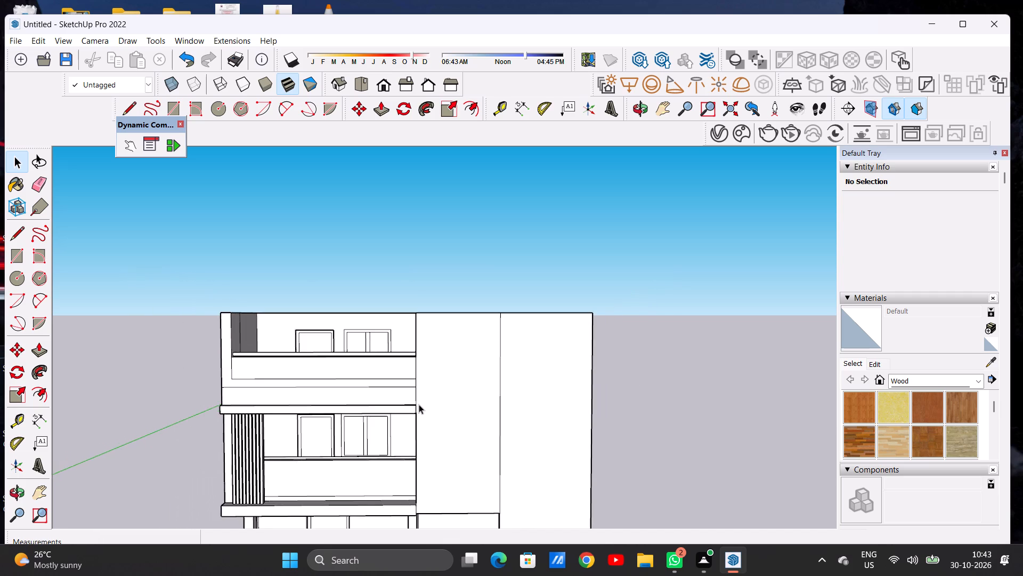
scroll(419, 404, down, 4)
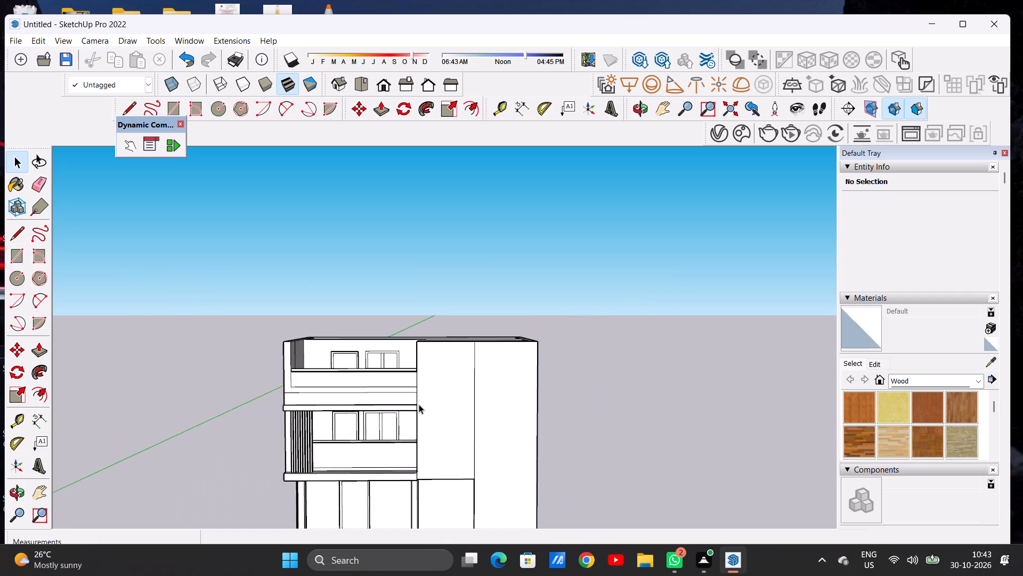
scroll(419, 404, down, 2)
Examine the whole building from above and the ground-floor opening beside the entrance from several angles.
middle_drag(401, 362, 396, 482)
middle_drag(405, 385, 303, 393)
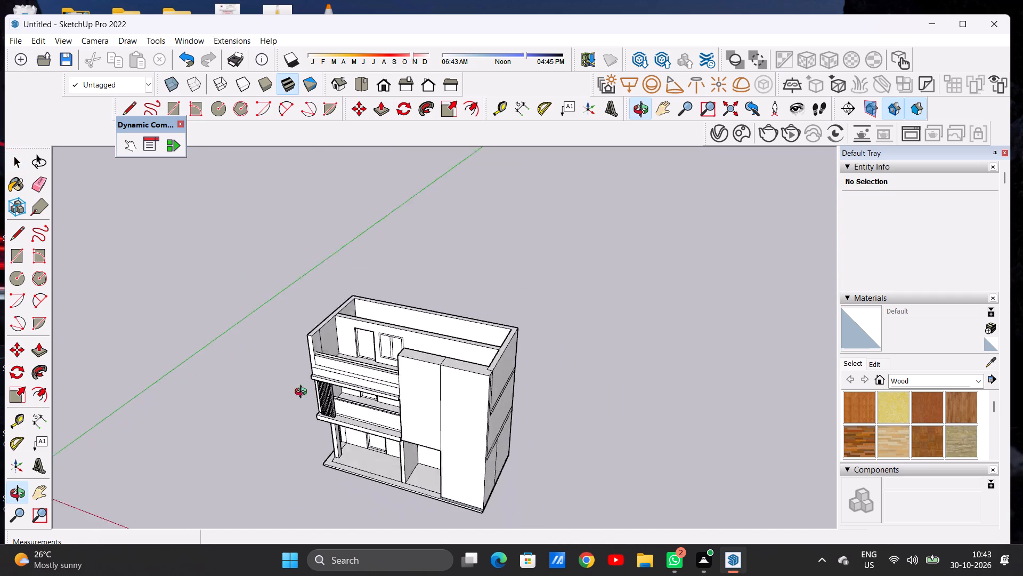
middle_drag(303, 393, 223, 476)
middle_drag(363, 437, 531, 305)
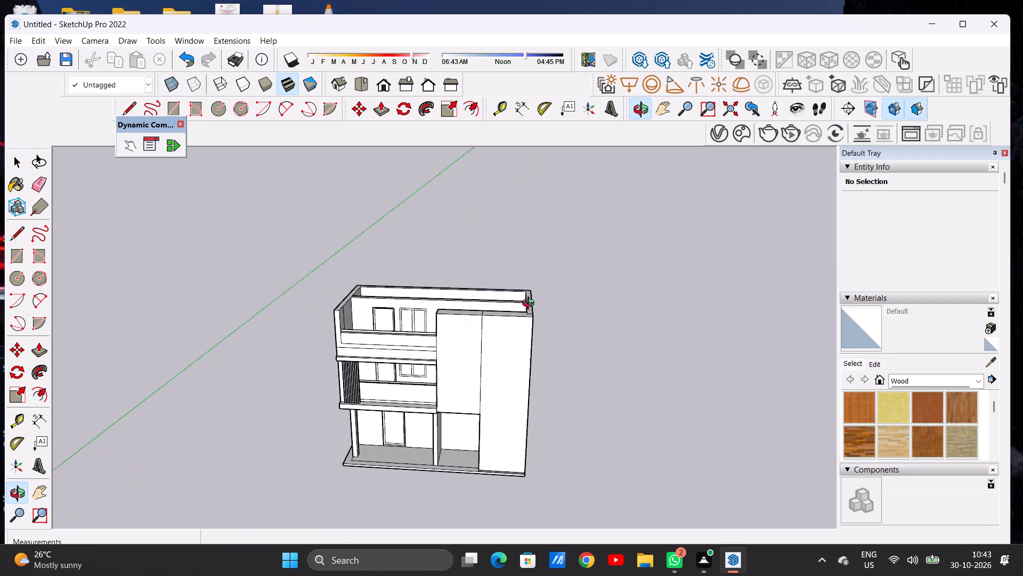
middle_drag(531, 305, 537, 306)
scroll(483, 434, up, 14)
middle_drag(388, 436, 567, 369)
scroll(389, 435, up, 1)
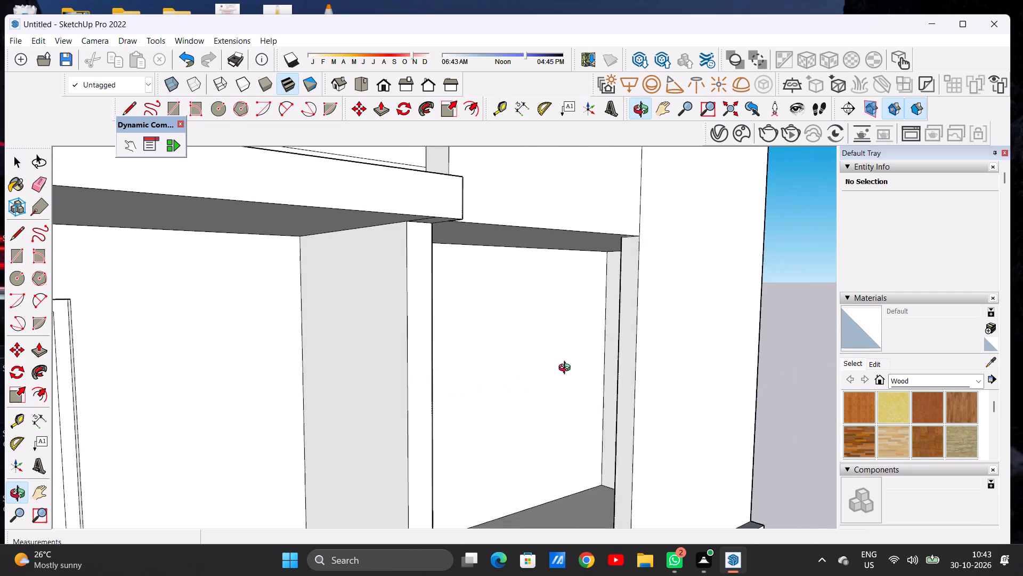
middle_drag(567, 369, 378, 396)
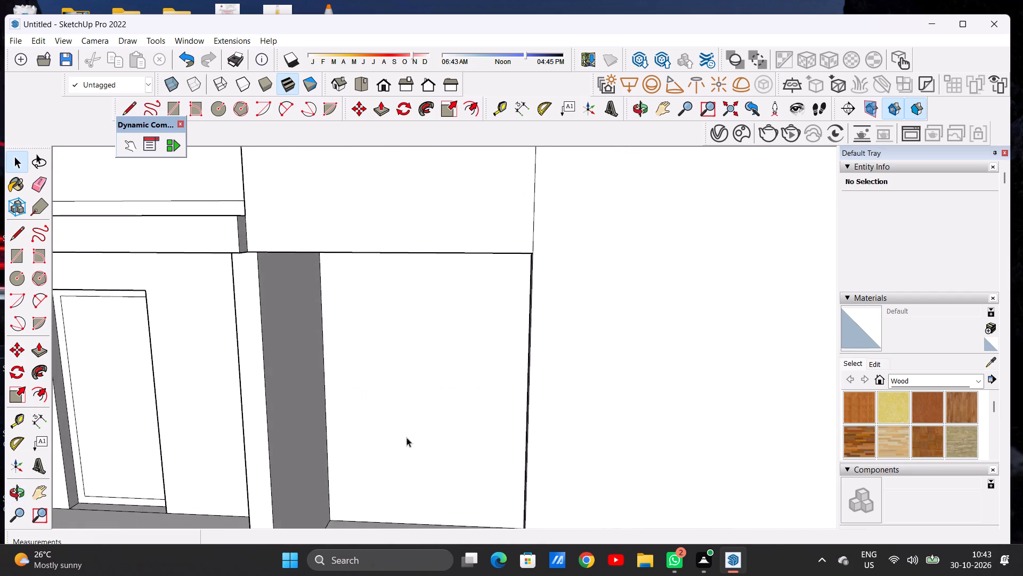
scroll(408, 438, down, 2)
scroll(412, 441, up, 2)
scroll(418, 442, down, 20)
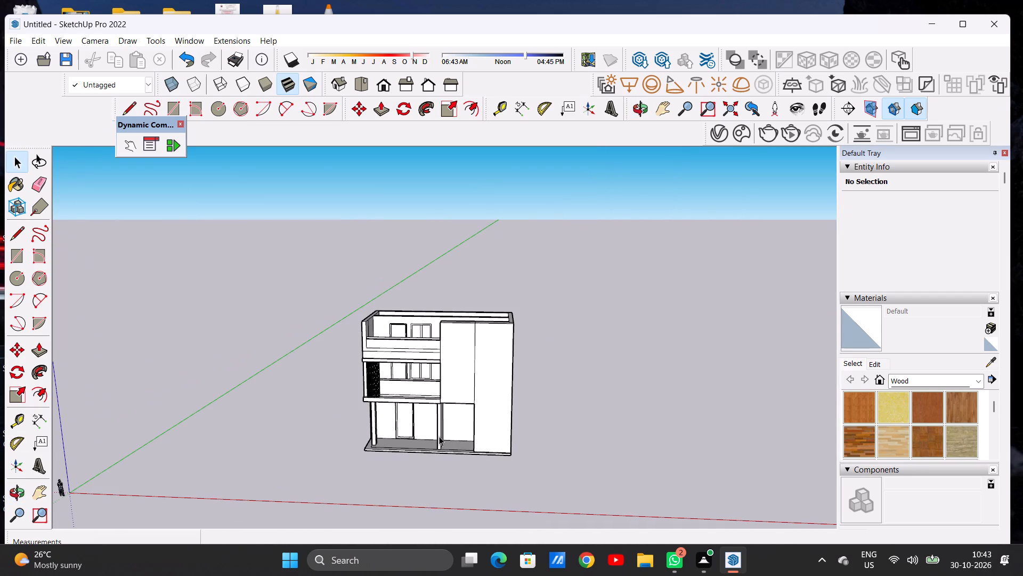
scroll(440, 420, down, 6)
middle_drag(436, 354, 447, 428)
scroll(453, 382, up, 7)
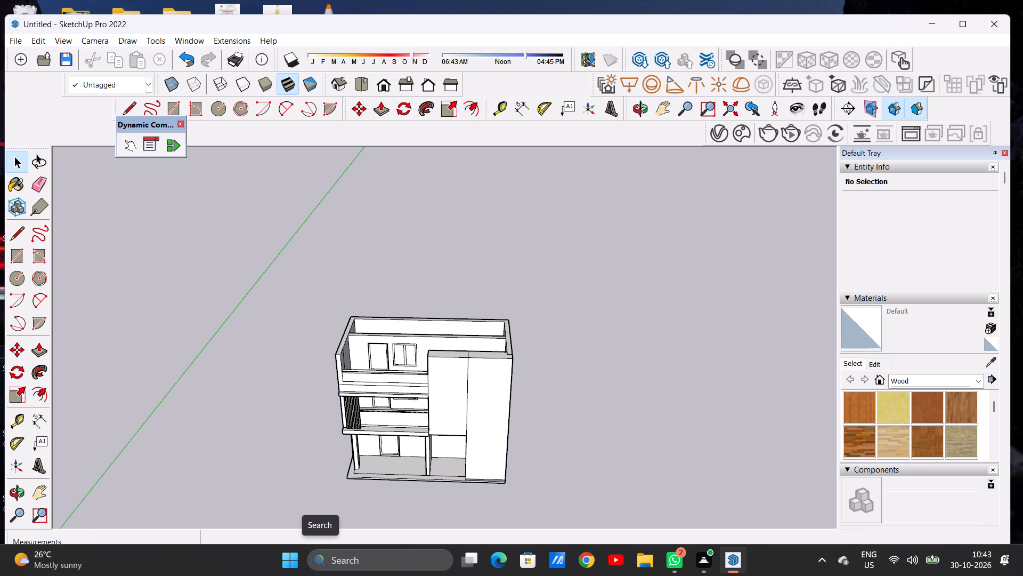
Examine the balconies, the middle-floor door and window, and the overall front facade from several angles.
scroll(333, 435, down, 7)
scroll(366, 423, up, 7)
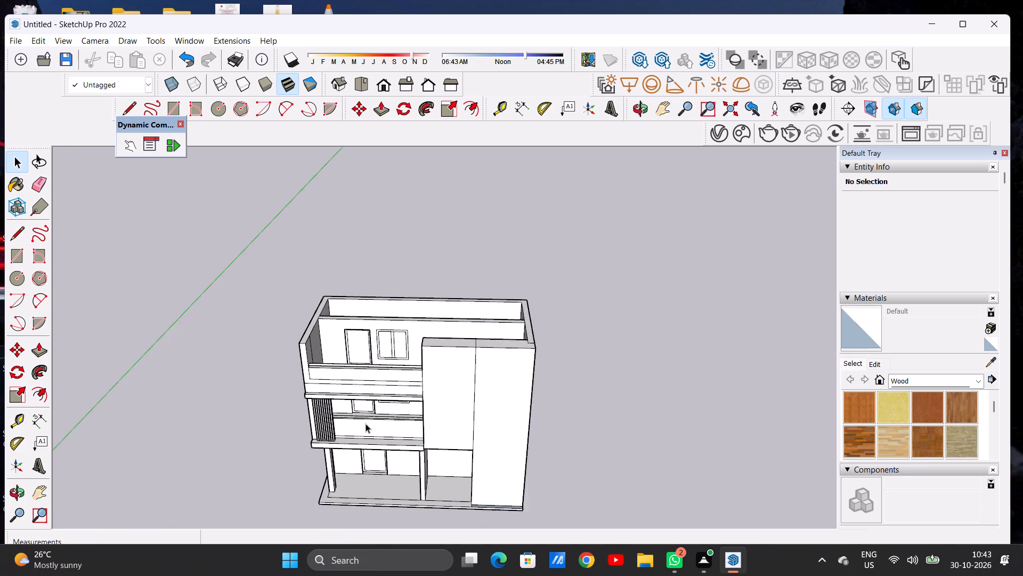
scroll(366, 423, up, 5)
middle_drag(377, 415, 393, 331)
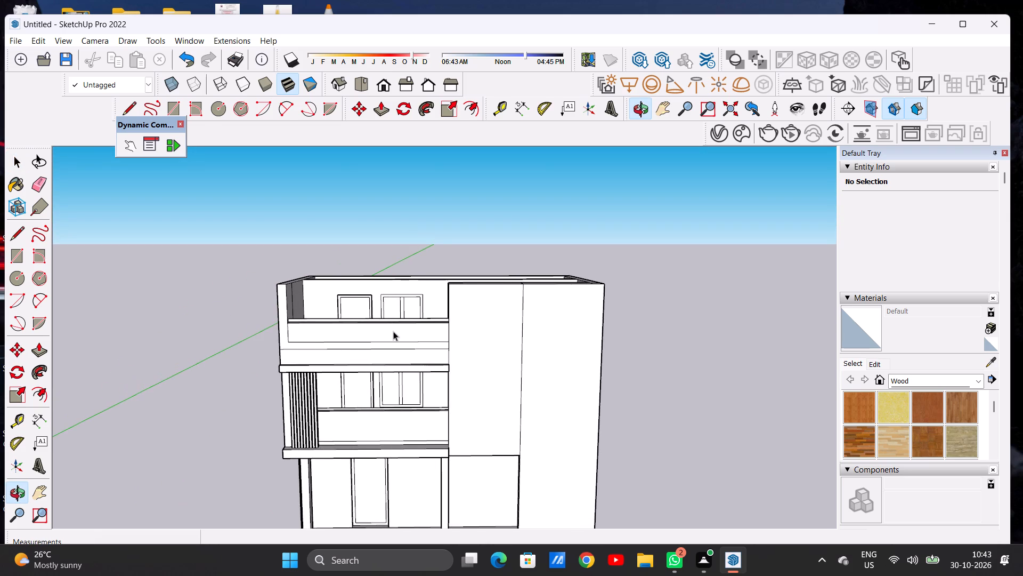
scroll(314, 355, down, 12)
scroll(352, 378, up, 5)
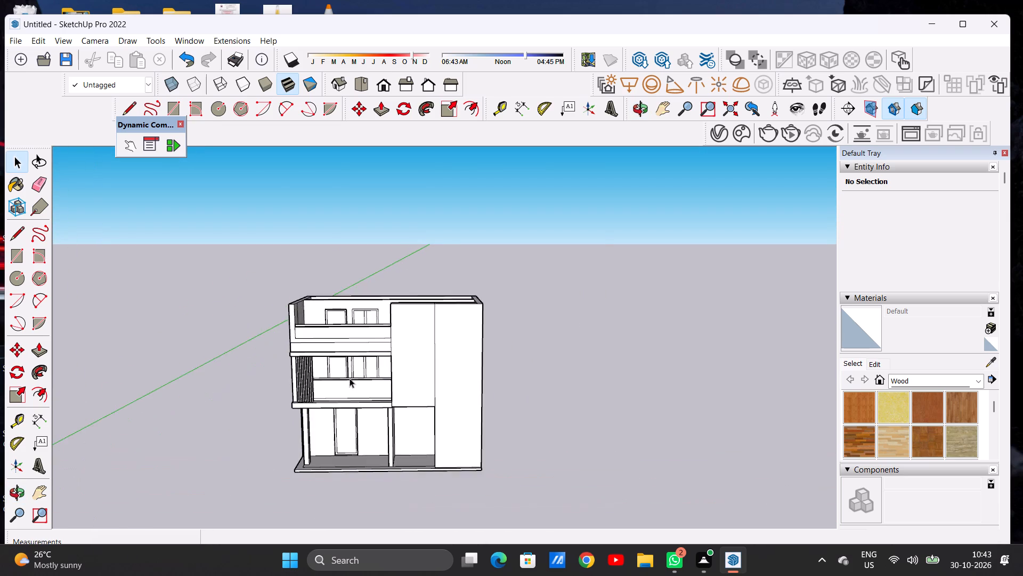
scroll(350, 378, up, 4)
scroll(350, 378, down, 1)
scroll(350, 378, up, 18)
middle_drag(342, 364, 363, 333)
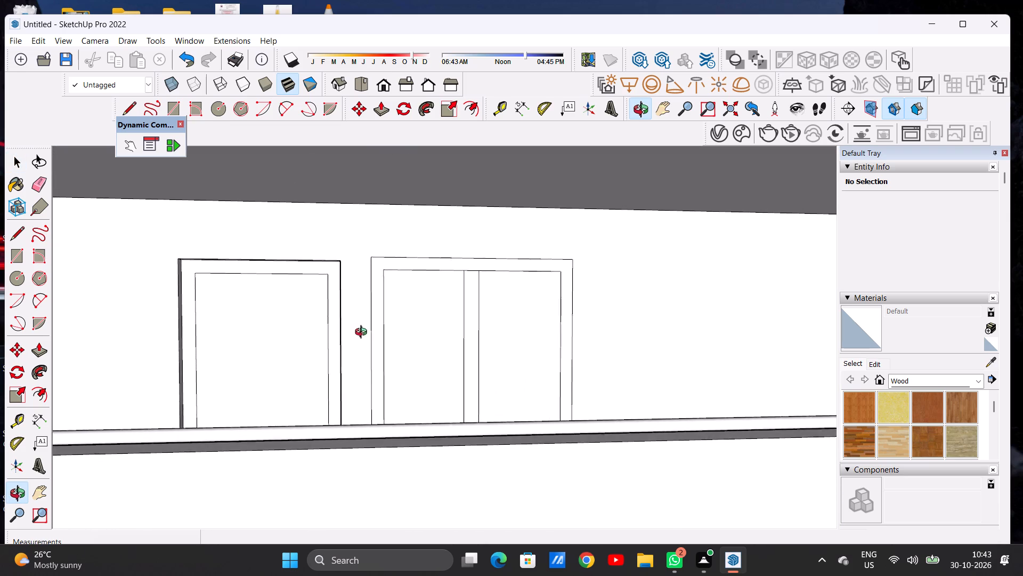
middle_drag(363, 333, 350, 369)
scroll(368, 395, down, 9)
scroll(378, 398, up, 3)
scroll(380, 398, down, 10)
scroll(381, 405, up, 1)
scroll(381, 407, down, 3)
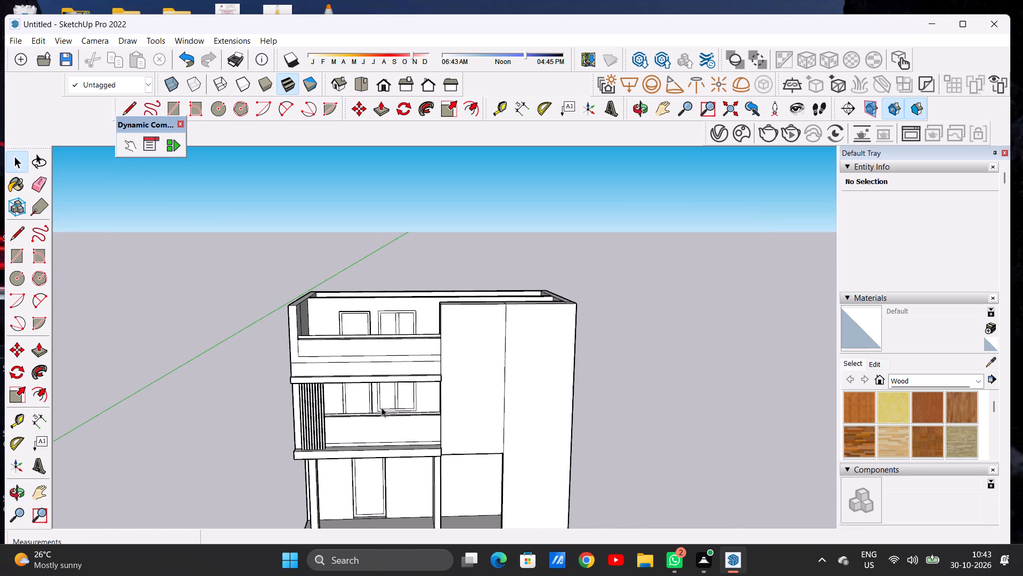
scroll(381, 407, down, 11)
scroll(379, 378, up, 6)
middle_drag(444, 362, 370, 410)
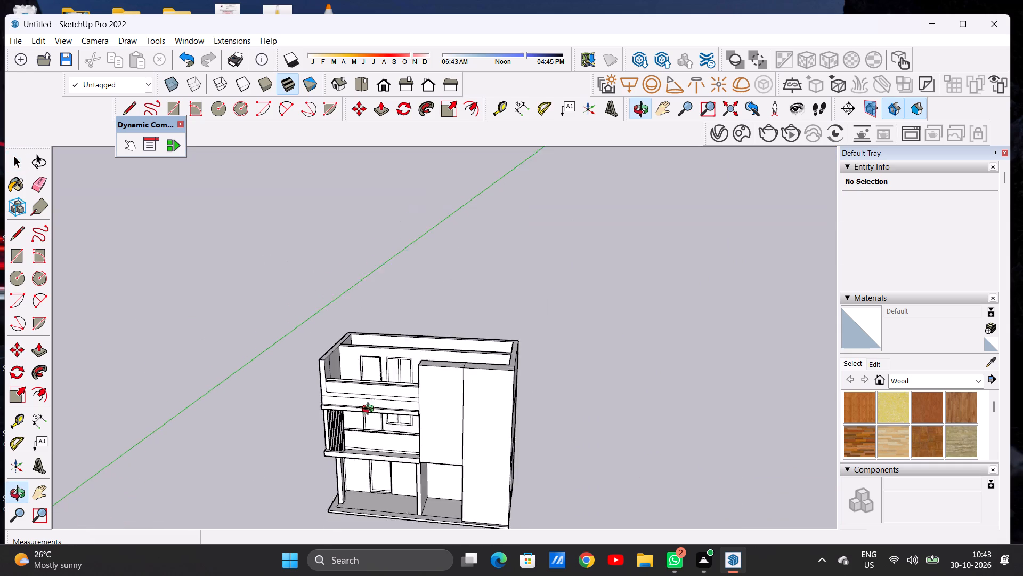
middle_drag(370, 410, 416, 335)
scroll(402, 324, down, 6)
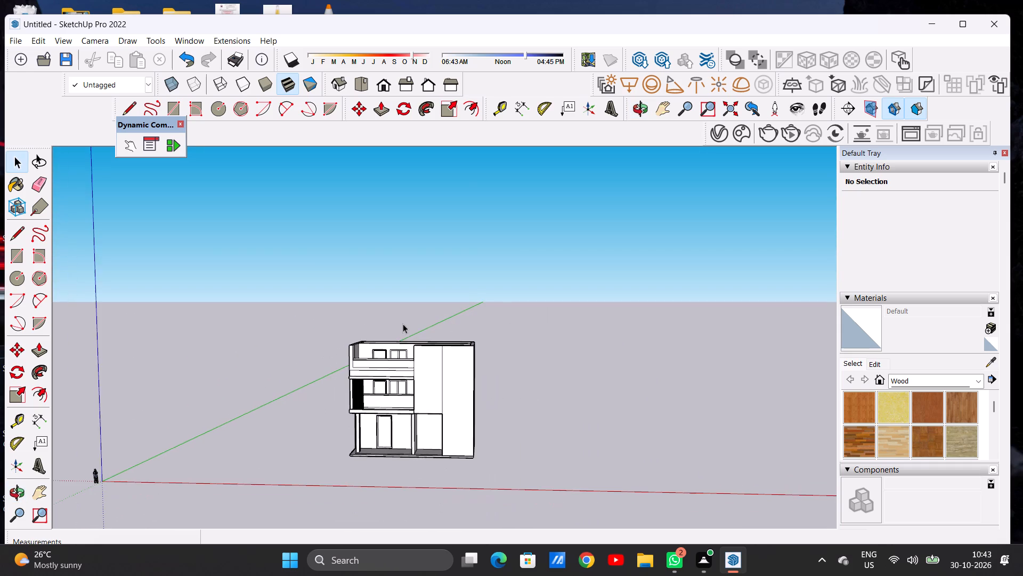
scroll(411, 404, up, 6)
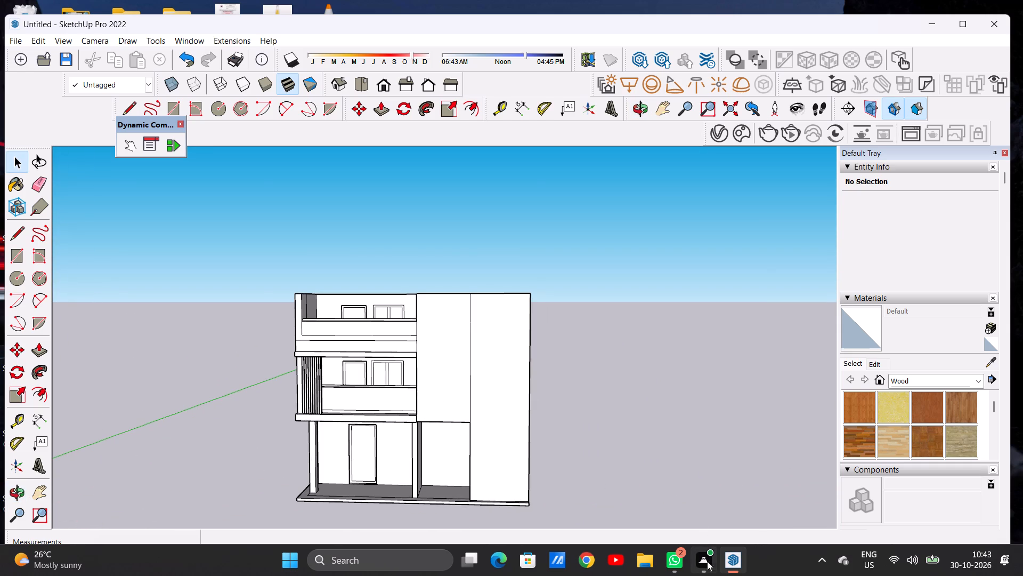
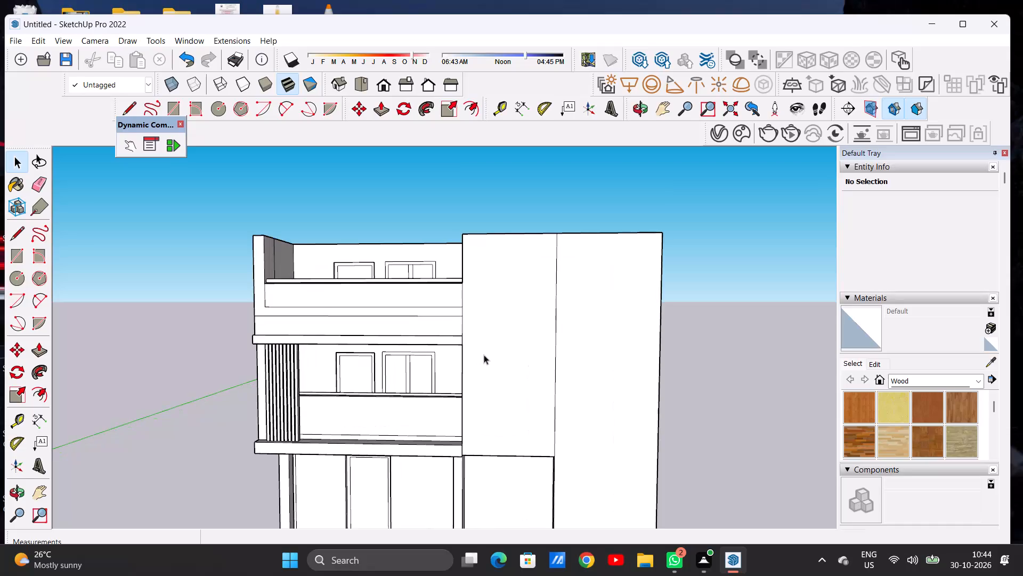
Examine the three-storey house's front facade, balconies, ground-floor entrance and open top floor from several angles.
middle_drag(483, 355, 412, 482)
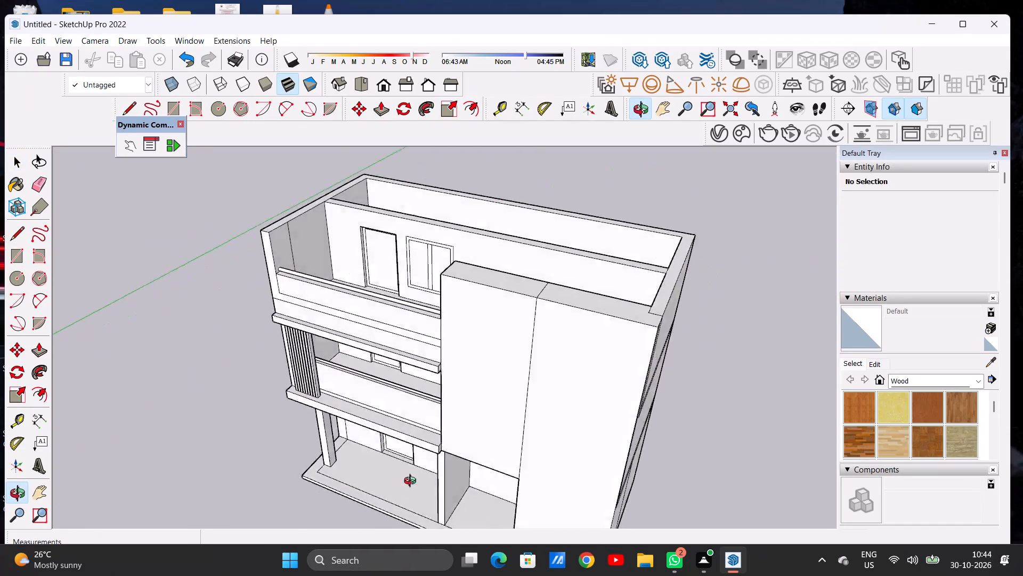
middle_drag(412, 482, 506, 364)
scroll(505, 365, up, 1)
scroll(521, 375, down, 5)
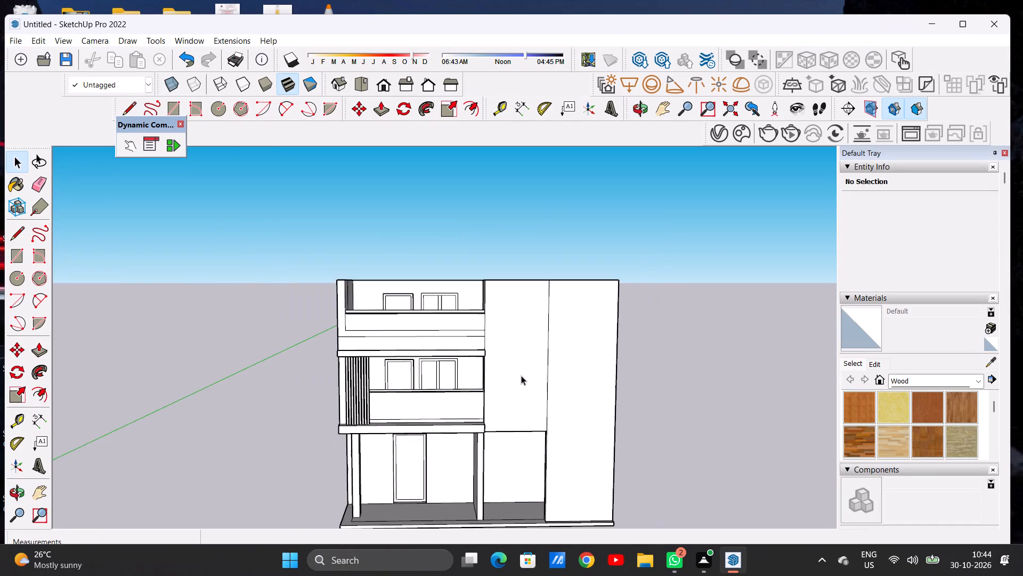
scroll(550, 374, down, 4)
middle_drag(538, 321, 534, 386)
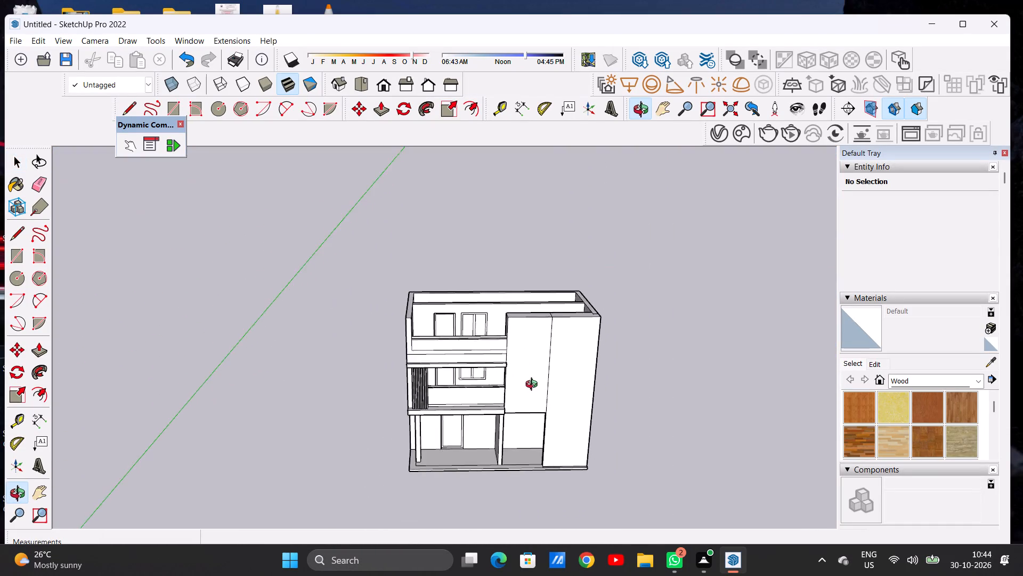
middle_drag(534, 386, 489, 306)
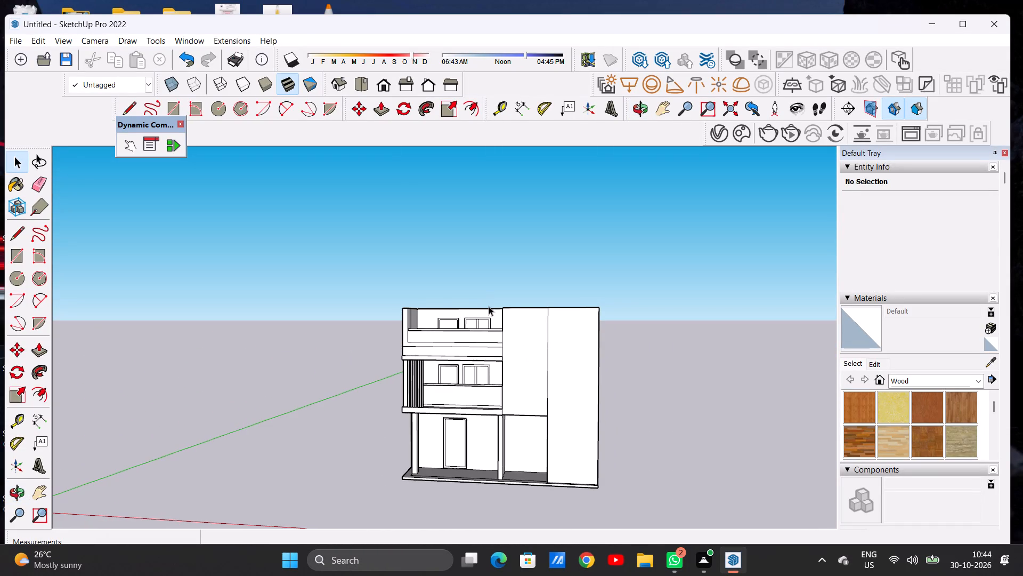
scroll(417, 291, down, 5)
middle_drag(442, 316, 475, 434)
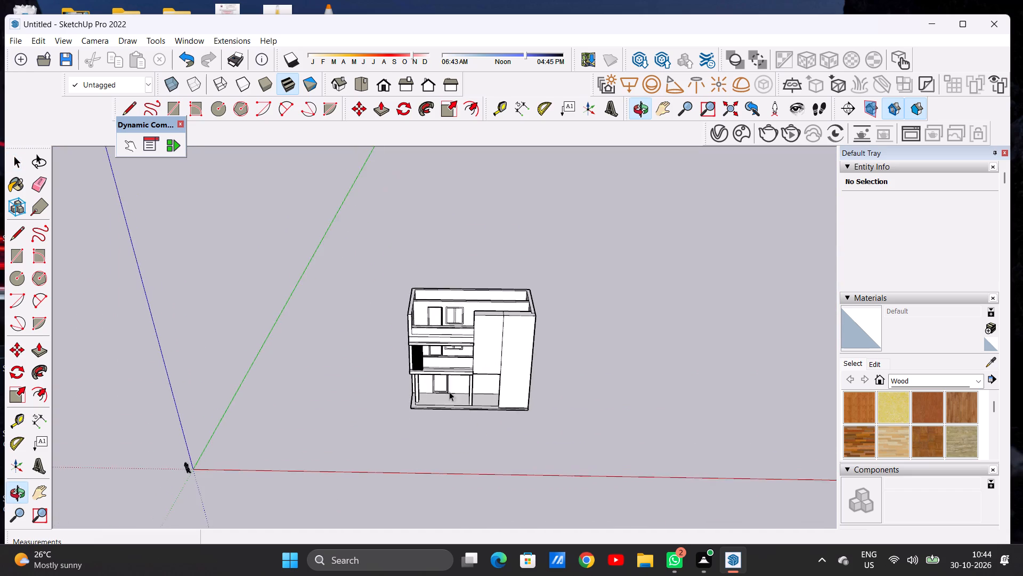
scroll(454, 322, up, 17)
middle_drag(504, 316, 300, 434)
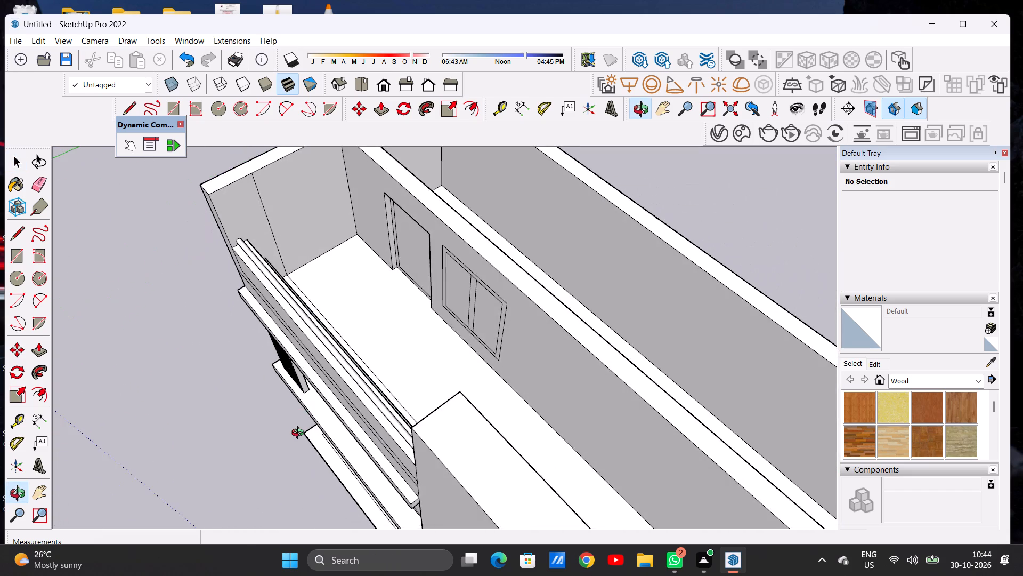
middle_drag(300, 434, 477, 255)
scroll(427, 290, down, 10)
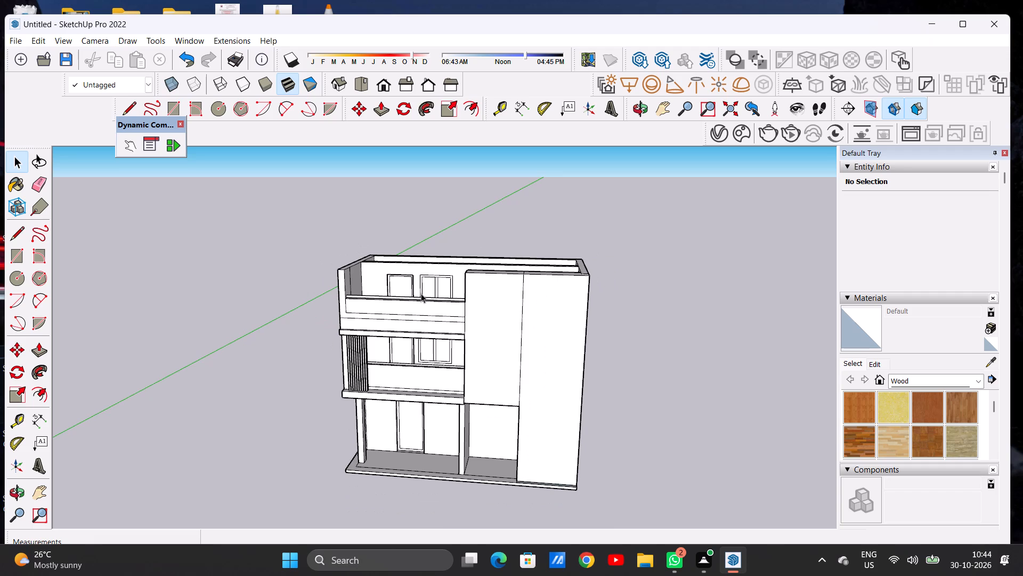
scroll(440, 293, down, 3)
middle_drag(436, 321, 439, 391)
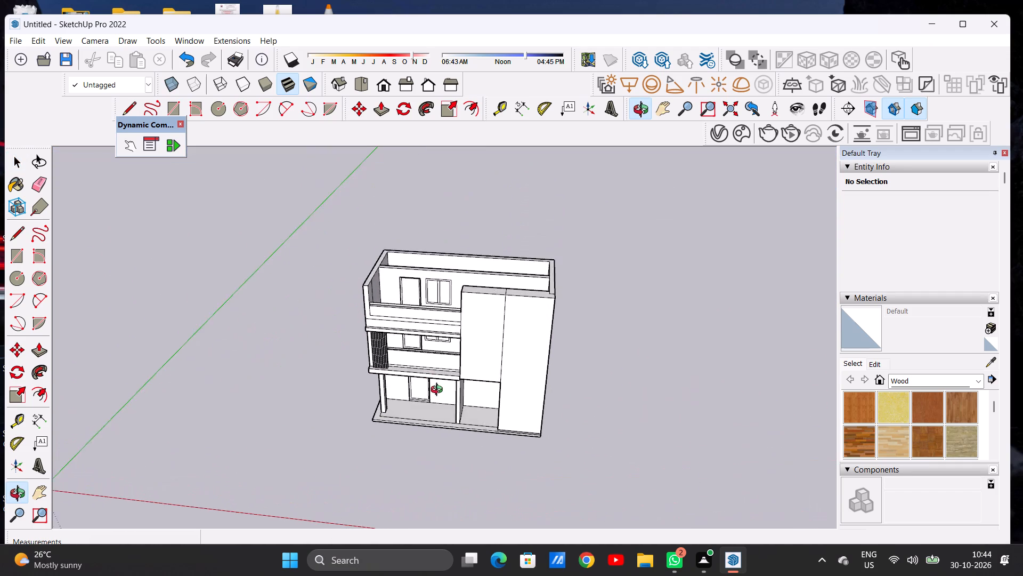
middle_drag(439, 391, 474, 286)
scroll(468, 297, down, 5)
scroll(445, 384, up, 1)
scroll(445, 384, down, 1)
scroll(445, 384, up, 6)
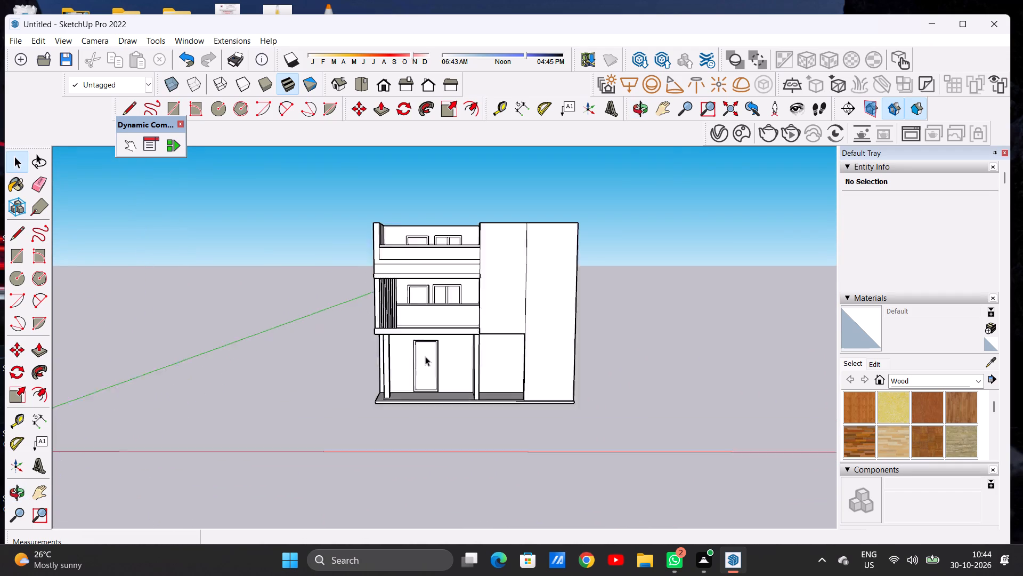
scroll(425, 356, up, 11)
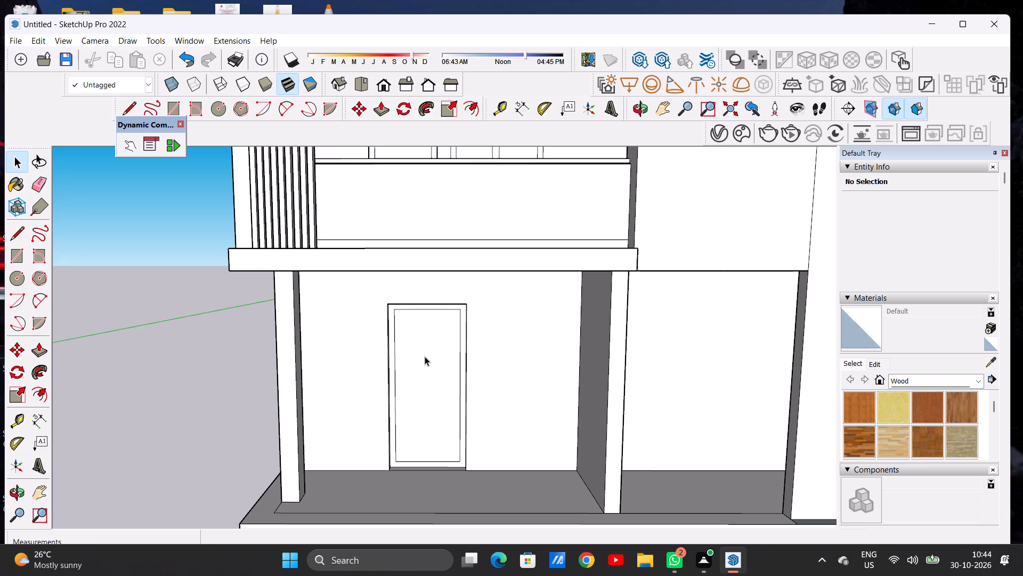
scroll(427, 373, down, 12)
middle_drag(455, 339, 441, 477)
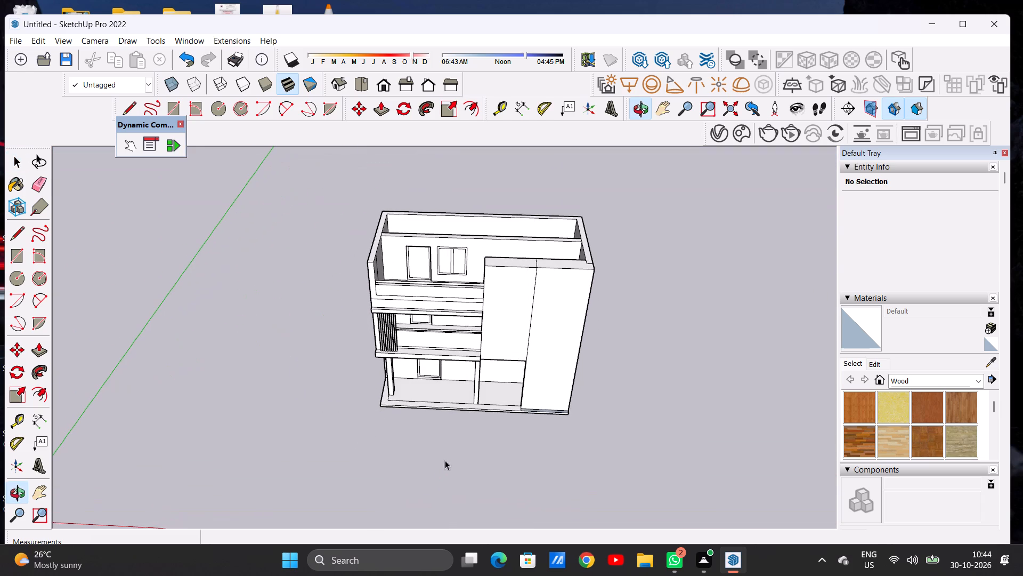
Move the top storey's rear room floor face with its edges straight up 15' to the inner top corner of the walls.
middle_drag(486, 295, 326, 429)
scroll(495, 324, up, 4)
scroll(496, 324, down, 1)
scroll(496, 324, up, 5)
scroll(501, 329, down, 1)
scroll(501, 329, up, 1)
scroll(497, 321, down, 11)
middle_drag(499, 324, 420, 323)
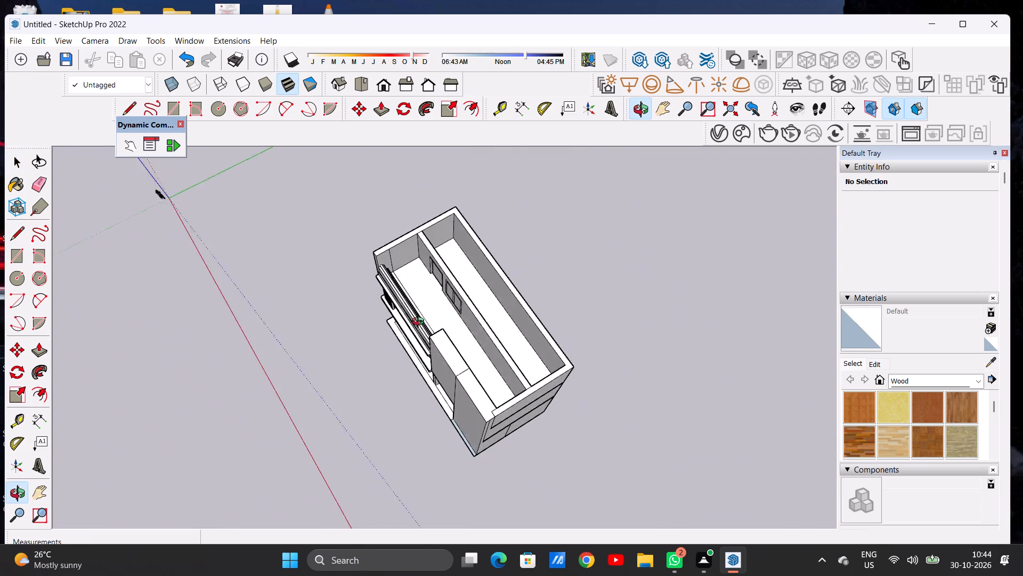
middle_drag(420, 323, 408, 323)
scroll(505, 317, up, 2)
scroll(506, 317, down, 1)
scroll(506, 317, up, 4)
scroll(506, 318, down, 1)
scroll(506, 318, up, 2)
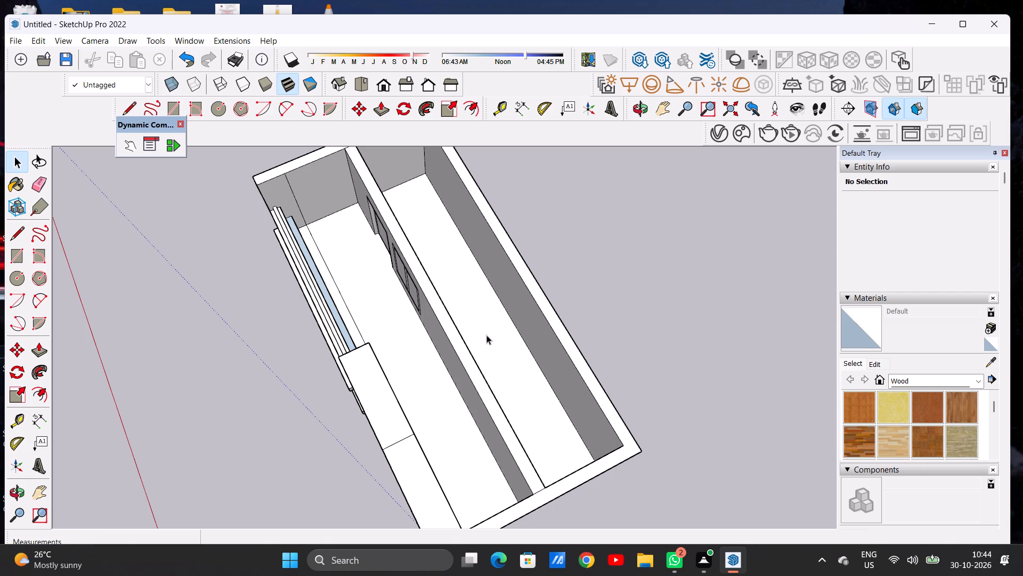
double_click(485, 335)
scroll(416, 350, down, 14)
scroll(421, 304, up, 5)
scroll(421, 303, down, 1)
scroll(421, 303, up, 4)
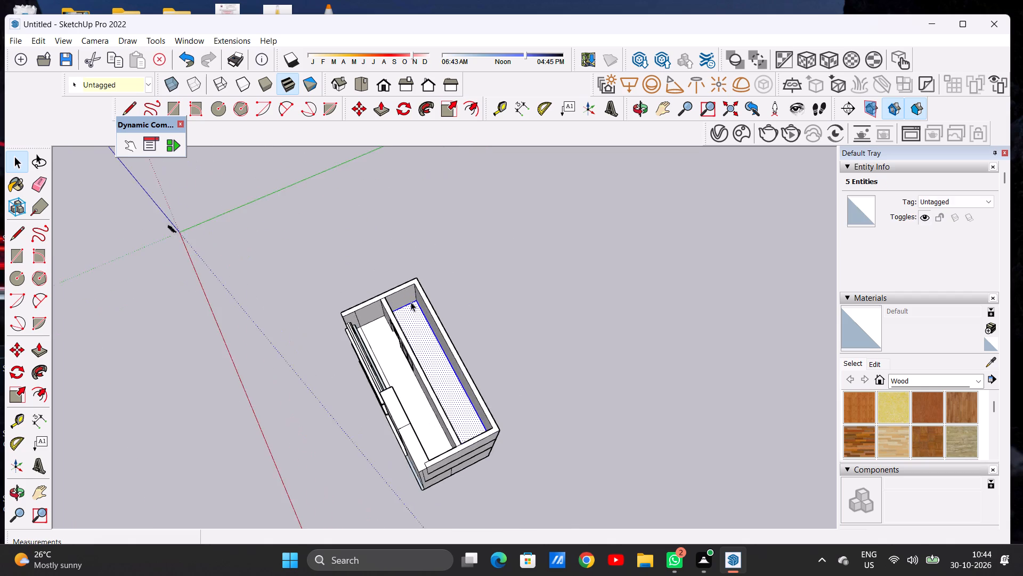
scroll(411, 302, up, 6)
scroll(418, 299, down, 1)
scroll(418, 299, up, 4)
key(m)
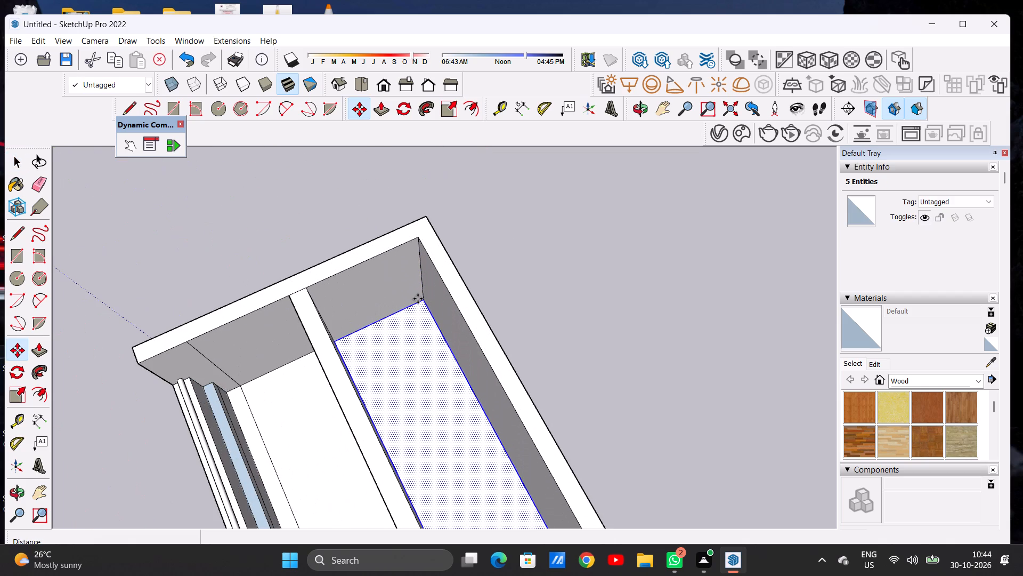
scroll(418, 299, up, 7)
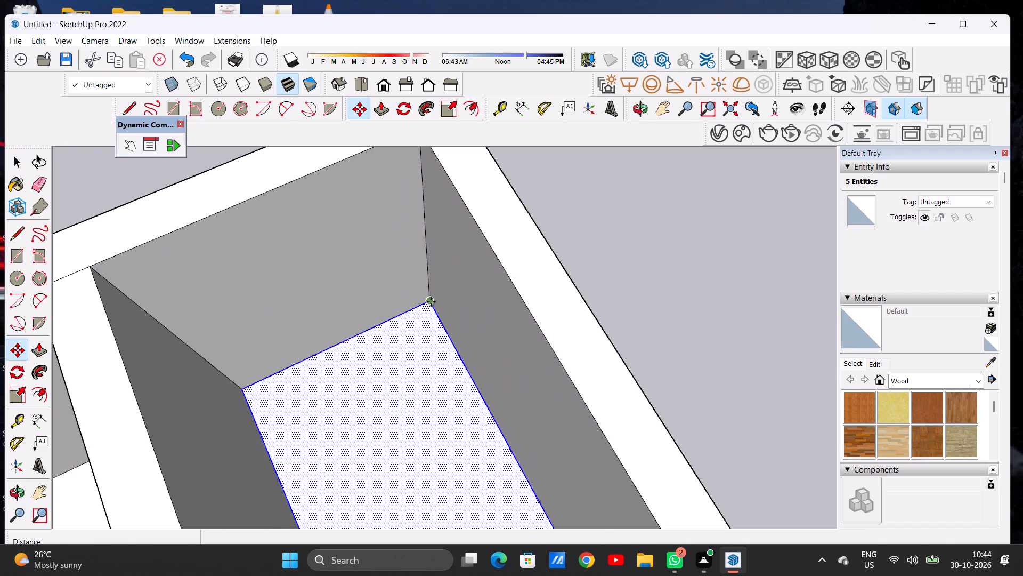
click(431, 302)
scroll(421, 278, down, 11)
scroll(424, 250, up, 4)
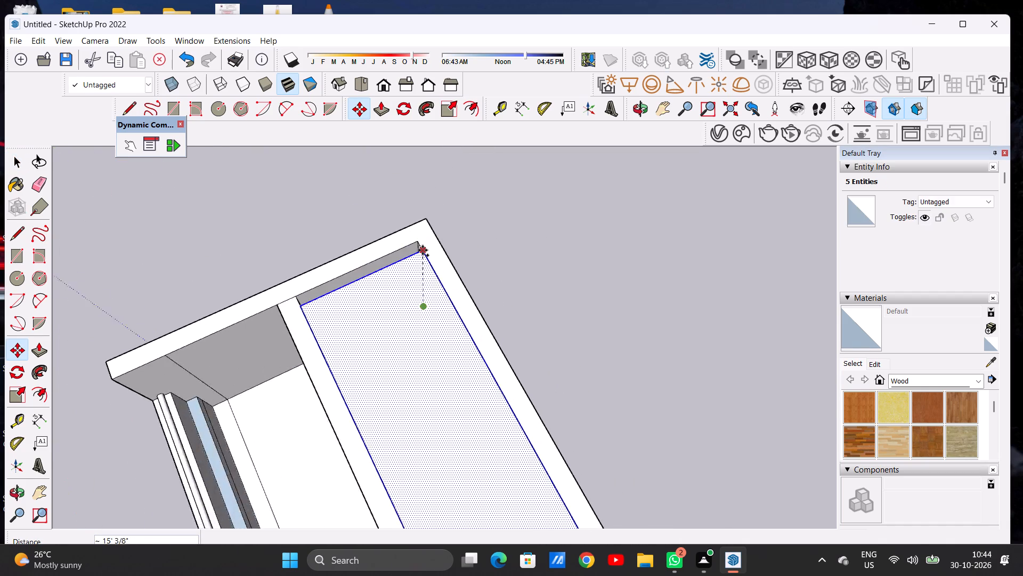
scroll(423, 250, up, 8)
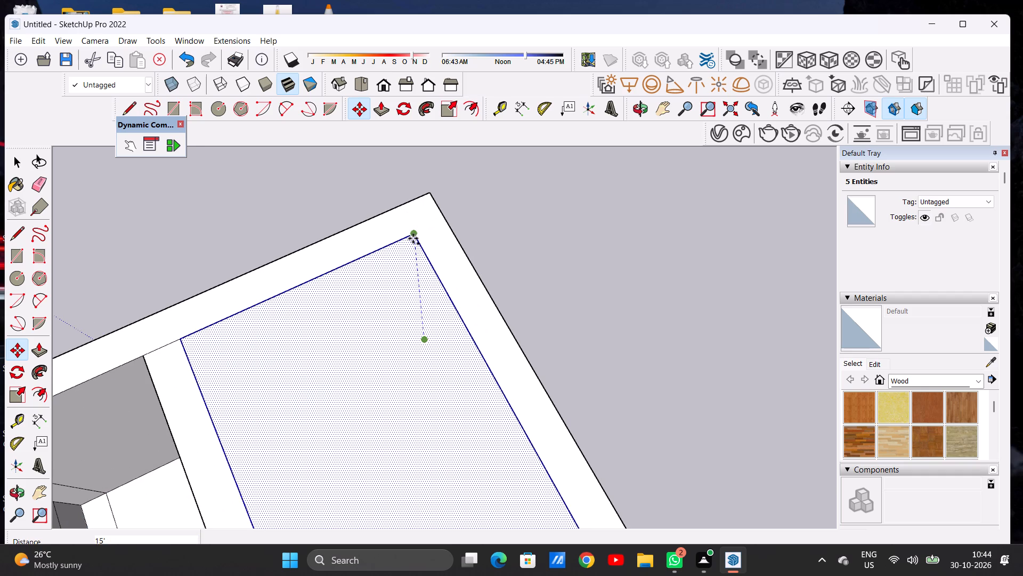
click(412, 239)
key(space)
click(561, 244)
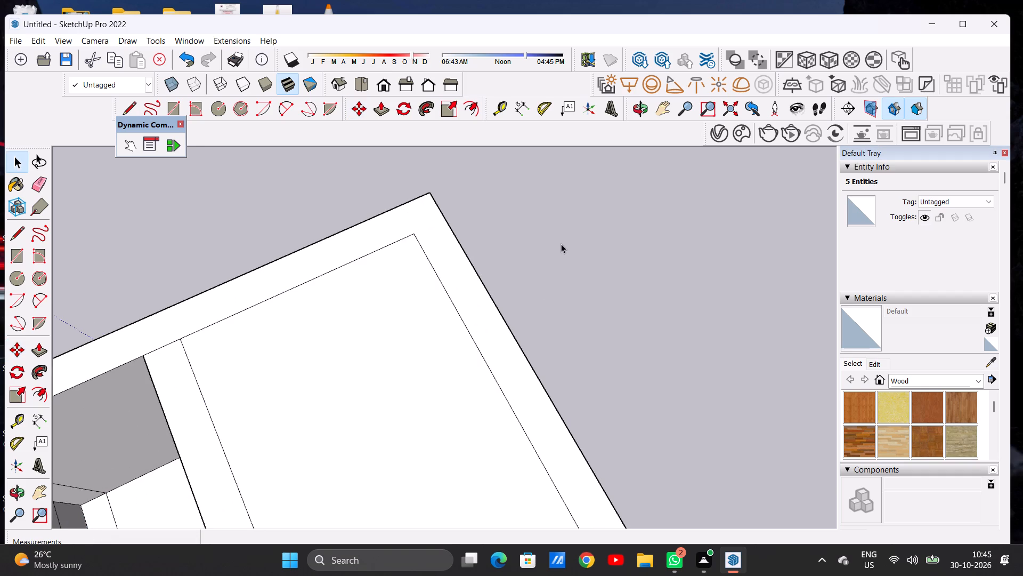
Push/Pull the raised rear roof face upward about 1' 1 7/8" to form a roof slab.
scroll(456, 310, down, 4)
scroll(449, 290, down, 20)
scroll(449, 290, down, 2)
middle_drag(454, 363, 497, 273)
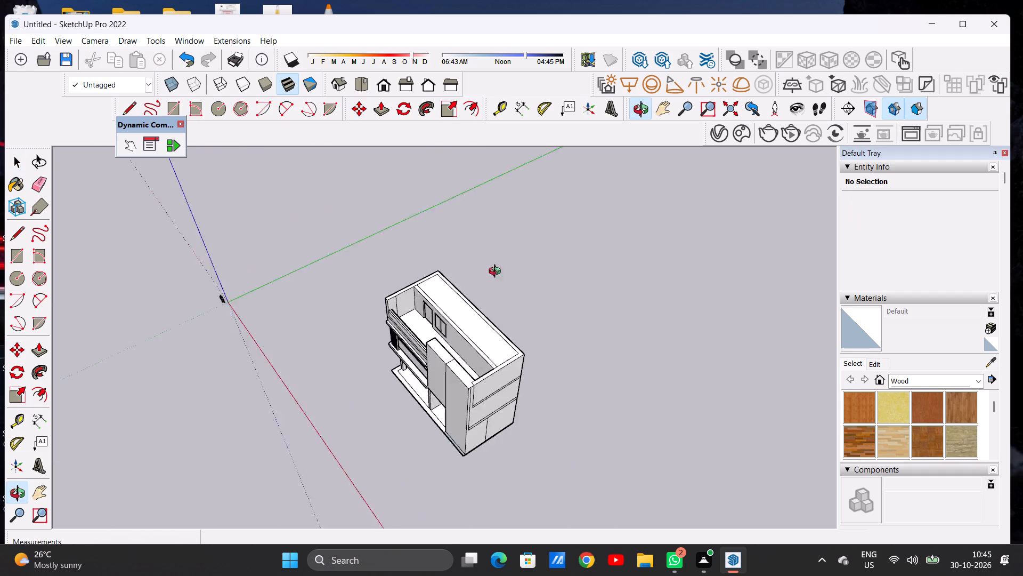
middle_drag(497, 273, 508, 222)
scroll(477, 326, up, 7)
middle_drag(462, 360, 432, 313)
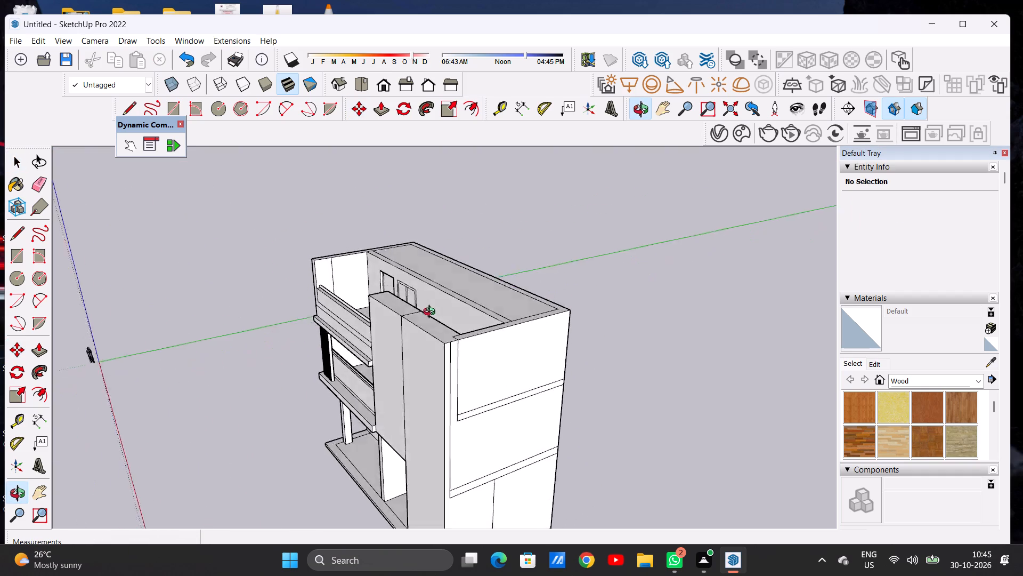
middle_drag(432, 313, 475, 355)
scroll(475, 356, down, 8)
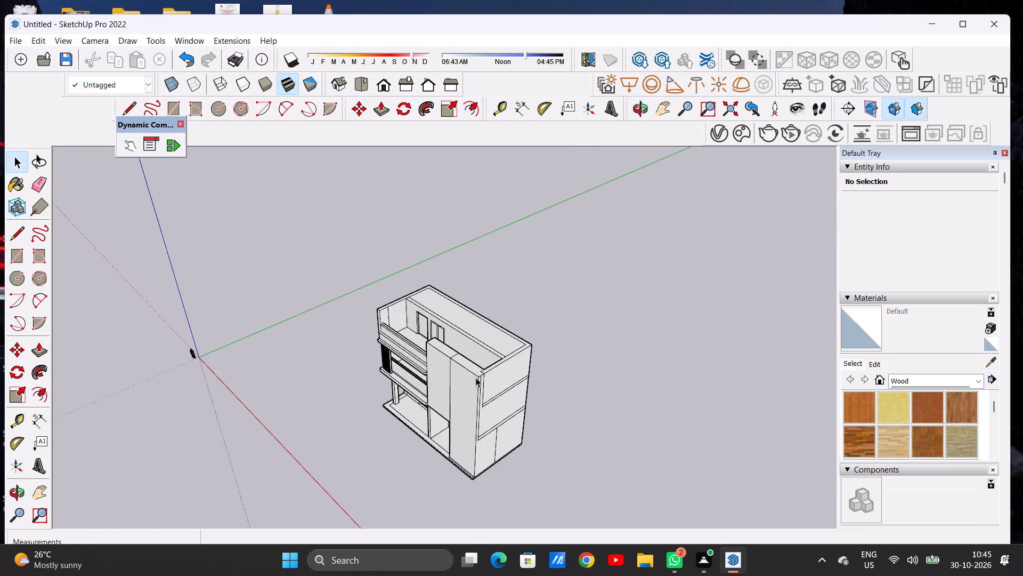
middle_drag(475, 378, 473, 334)
scroll(512, 318, up, 6)
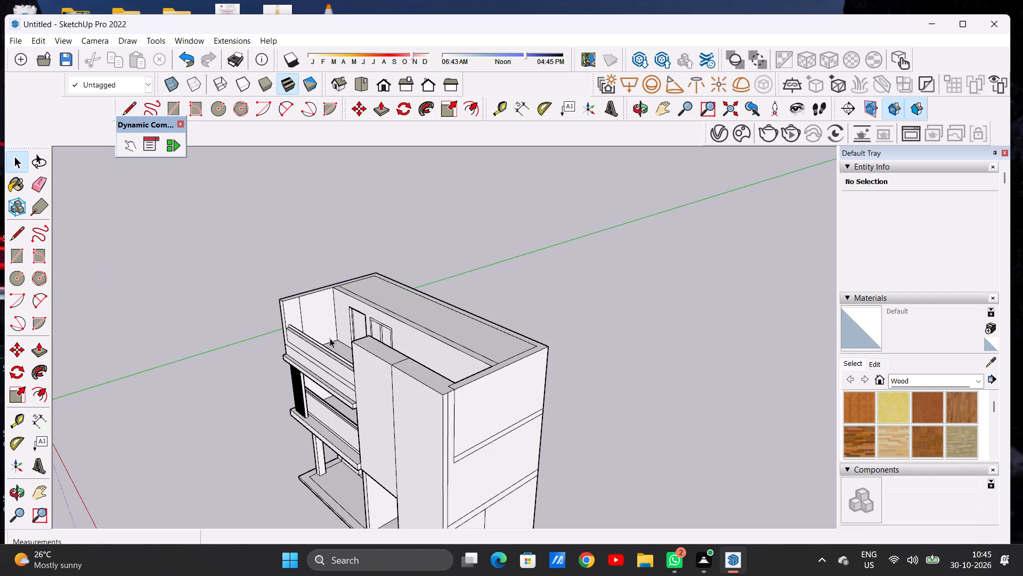
scroll(336, 359, down, 6)
scroll(368, 363, up, 4)
scroll(370, 362, down, 1)
scroll(370, 362, up, 6)
scroll(403, 288, down, 1)
scroll(403, 288, up, 1)
scroll(403, 288, down, 2)
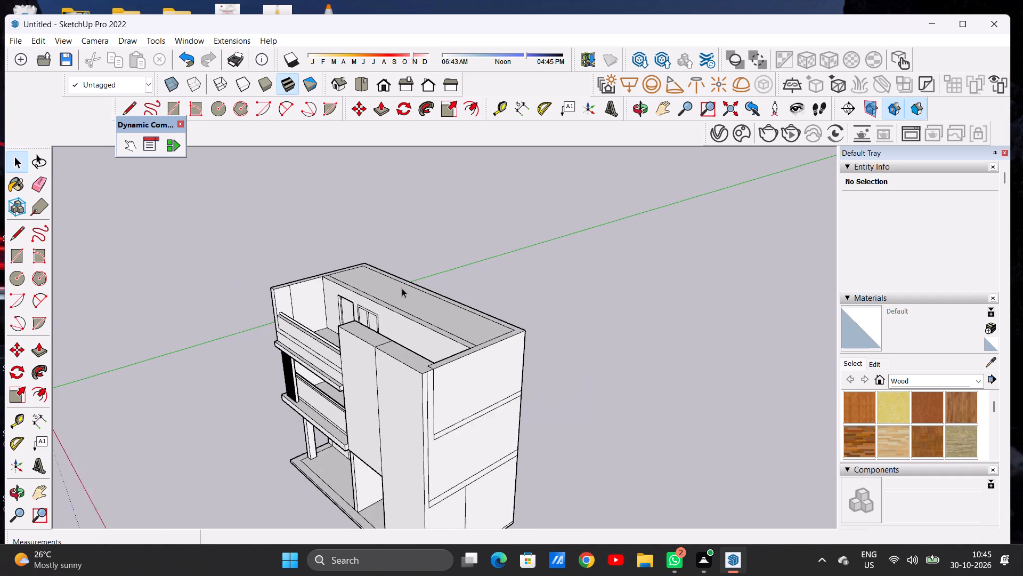
scroll(402, 288, down, 10)
scroll(432, 319, up, 19)
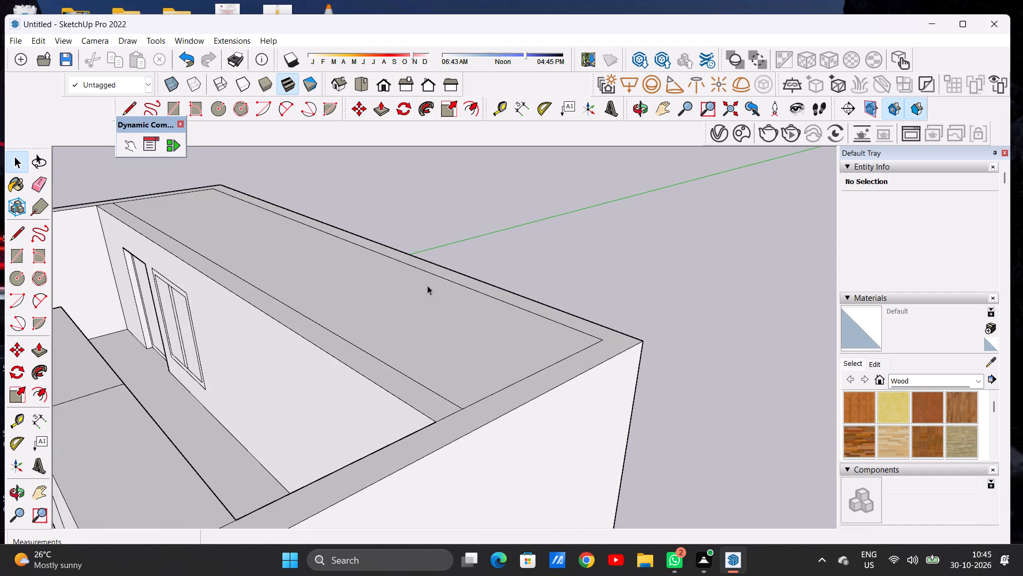
key(p)
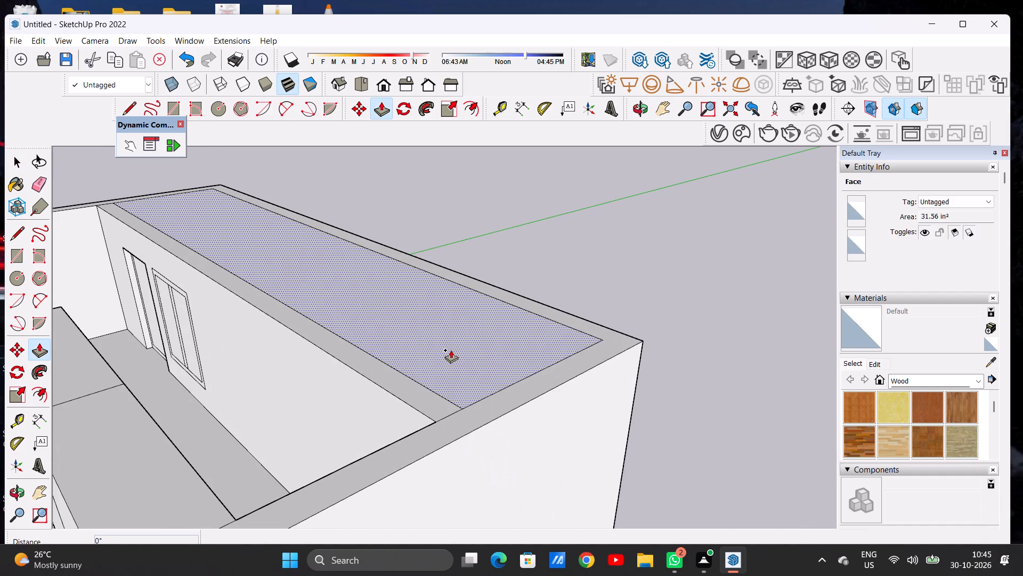
click(451, 350)
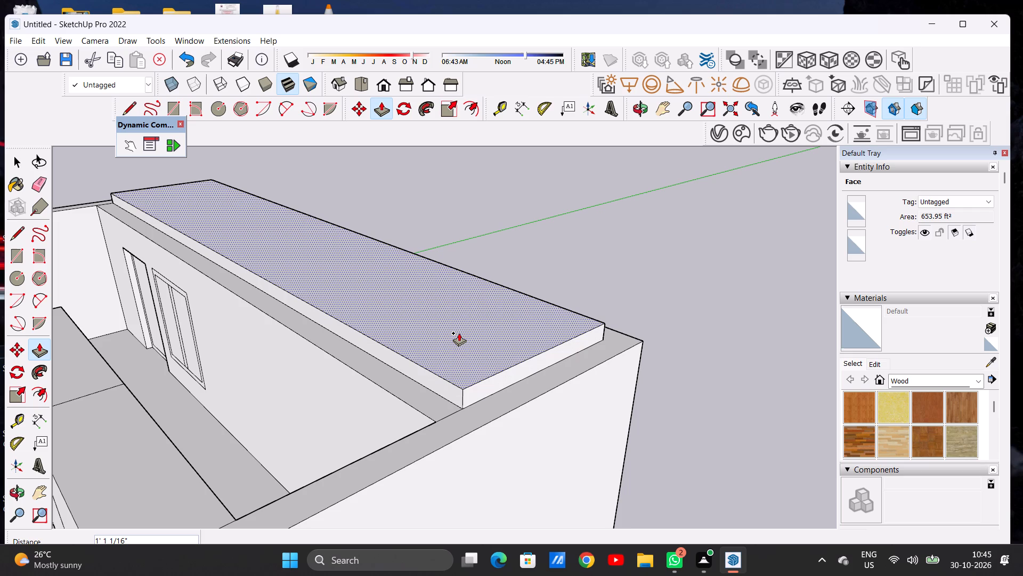
click(459, 332)
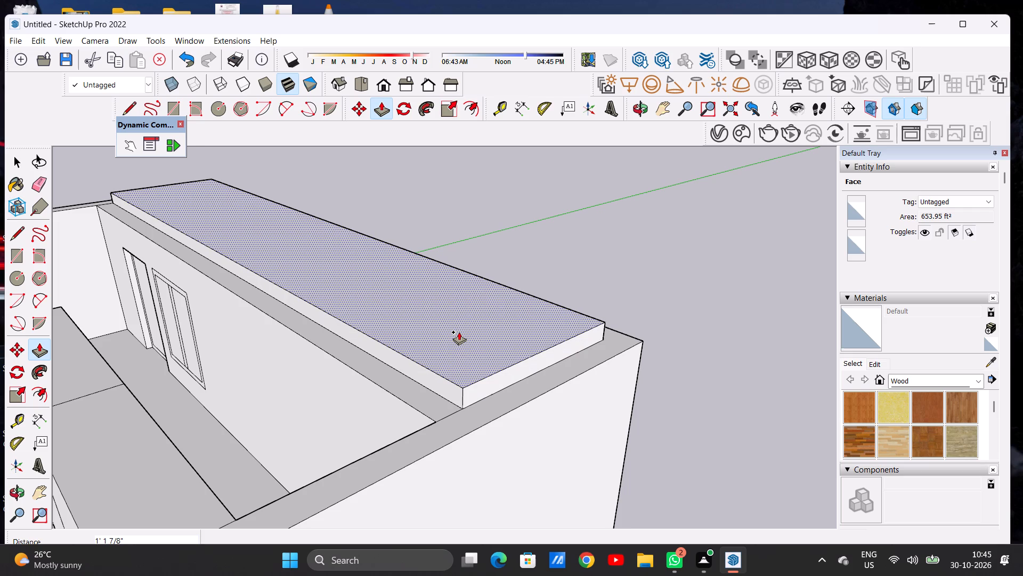
key(space)
Push/Pull the roof slab's front side forward about 16' to the front face of the tall block, covering the balcony.
text(P)
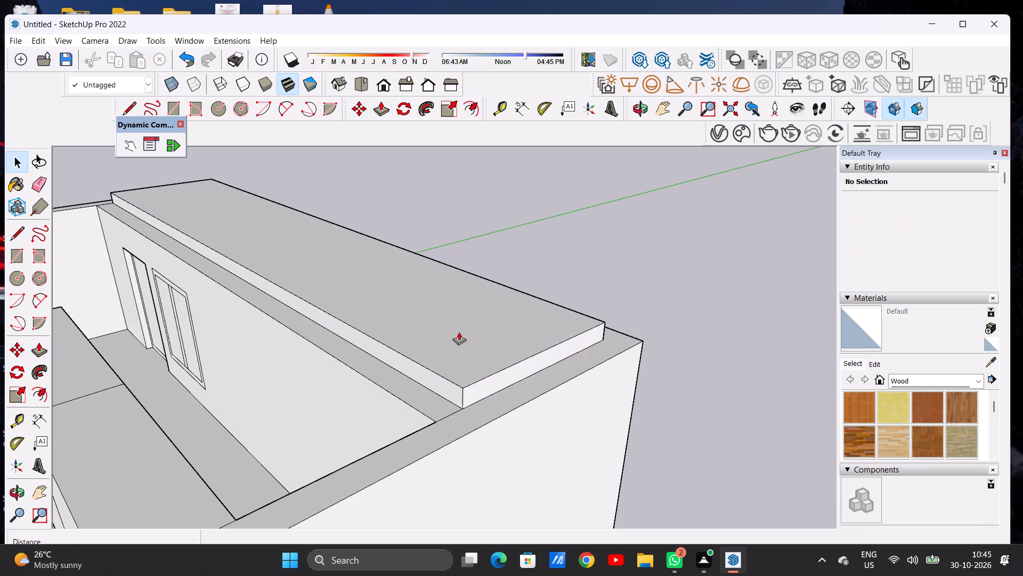
scroll(371, 293, down, 7)
scroll(404, 330, up, 8)
scroll(413, 341, down, 1)
scroll(413, 341, up, 2)
scroll(413, 341, down, 1)
scroll(413, 341, up, 1)
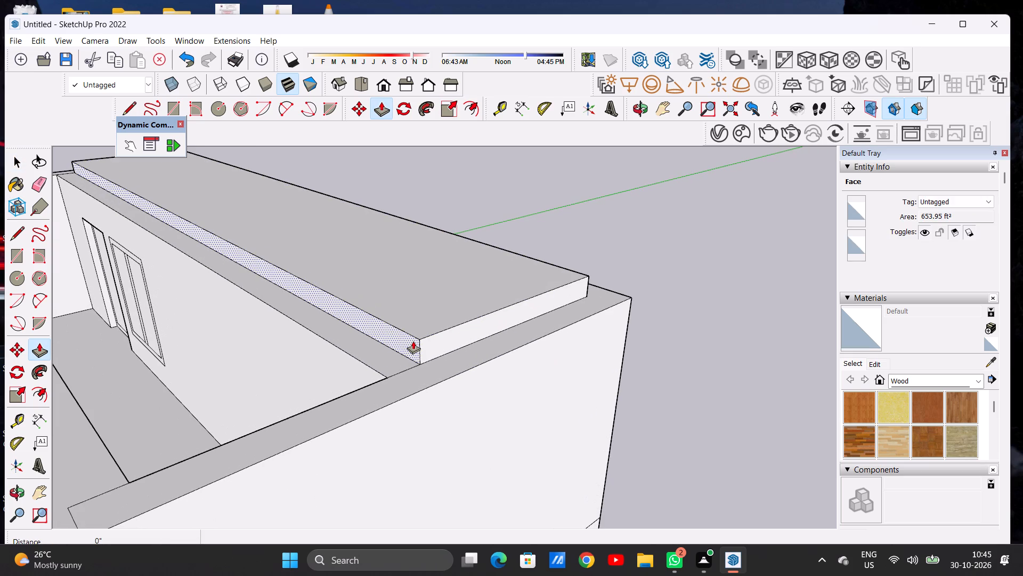
click(413, 341)
scroll(369, 325, down, 11)
scroll(384, 314, up, 1)
scroll(384, 314, down, 9)
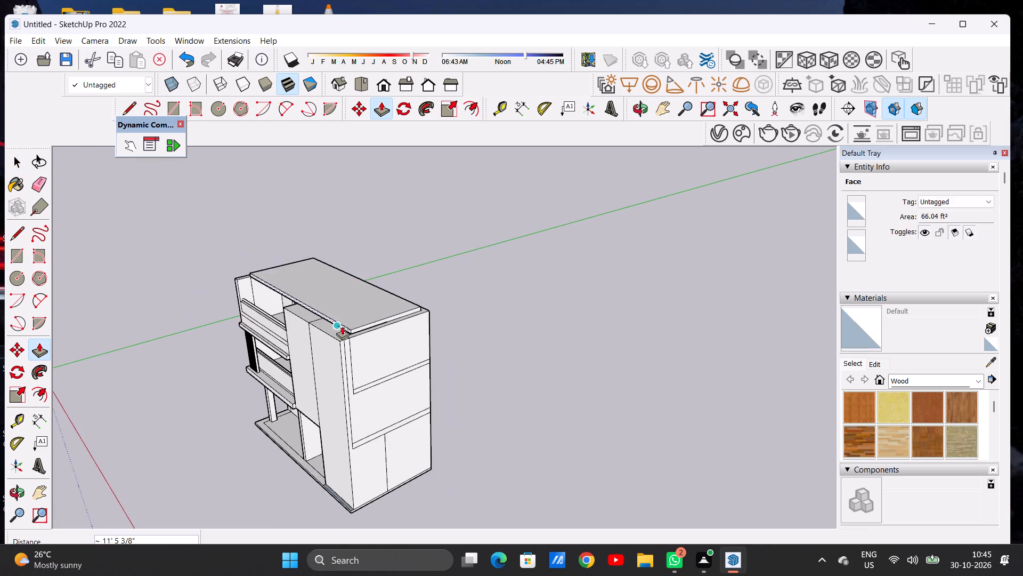
scroll(342, 326, up, 8)
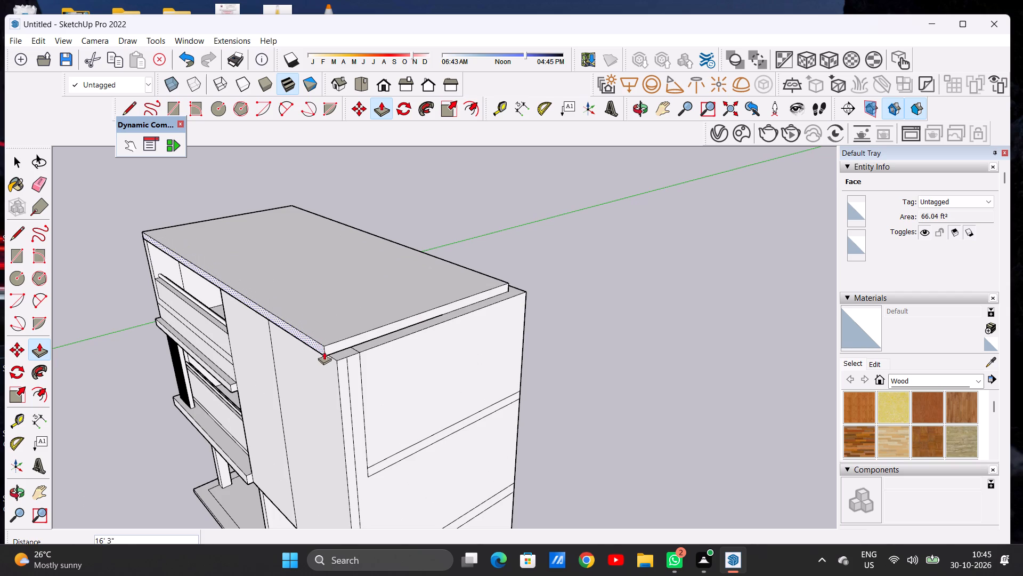
scroll(326, 351, up, 9)
scroll(327, 351, down, 1)
scroll(327, 351, up, 1)
scroll(327, 351, down, 1)
scroll(327, 351, up, 3)
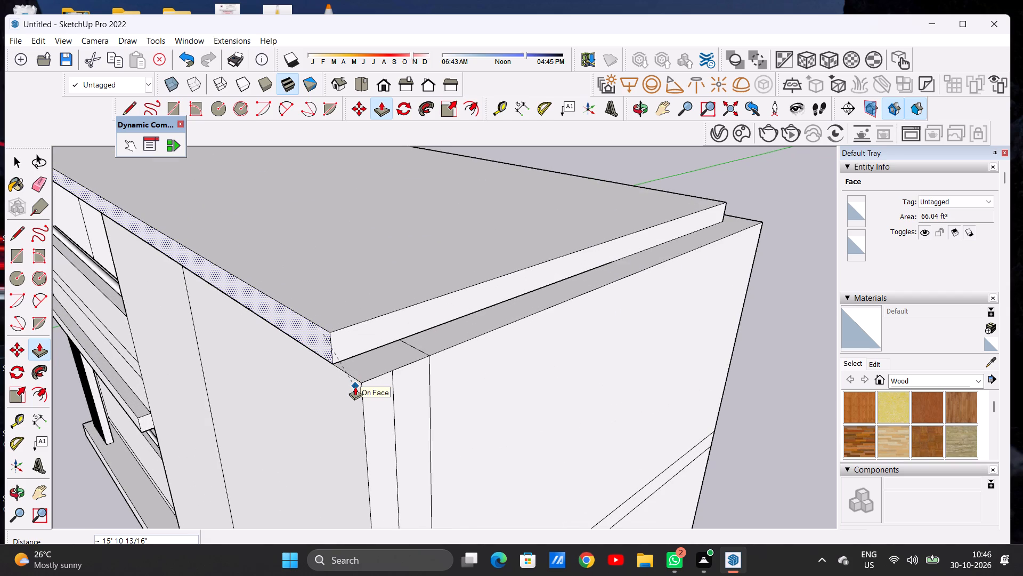
click(355, 387)
key(space)
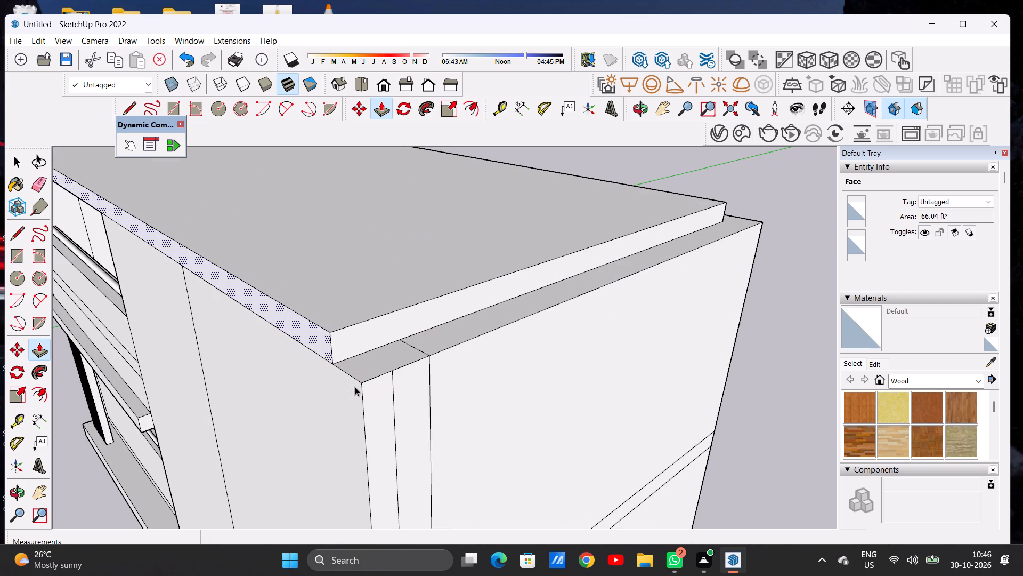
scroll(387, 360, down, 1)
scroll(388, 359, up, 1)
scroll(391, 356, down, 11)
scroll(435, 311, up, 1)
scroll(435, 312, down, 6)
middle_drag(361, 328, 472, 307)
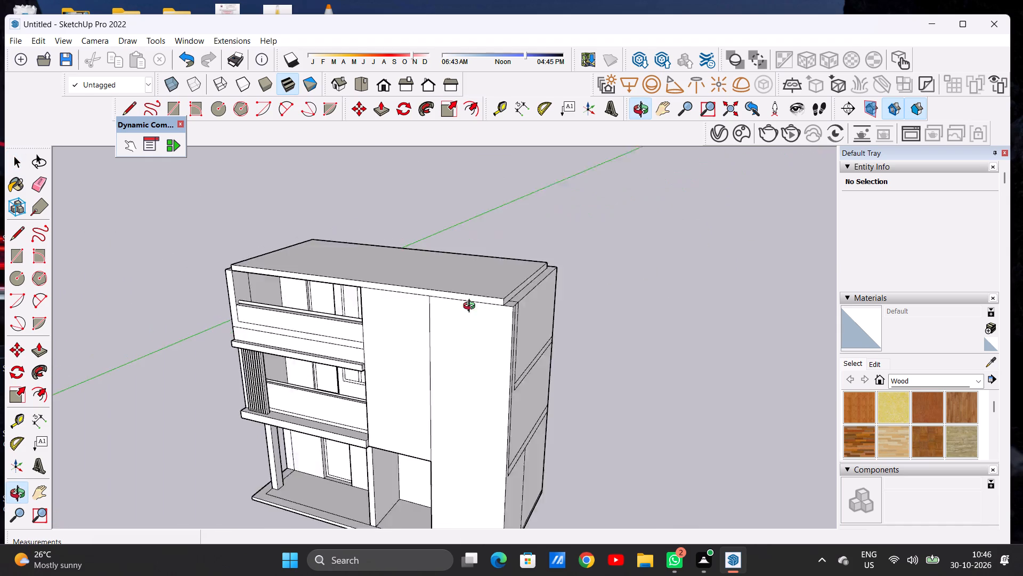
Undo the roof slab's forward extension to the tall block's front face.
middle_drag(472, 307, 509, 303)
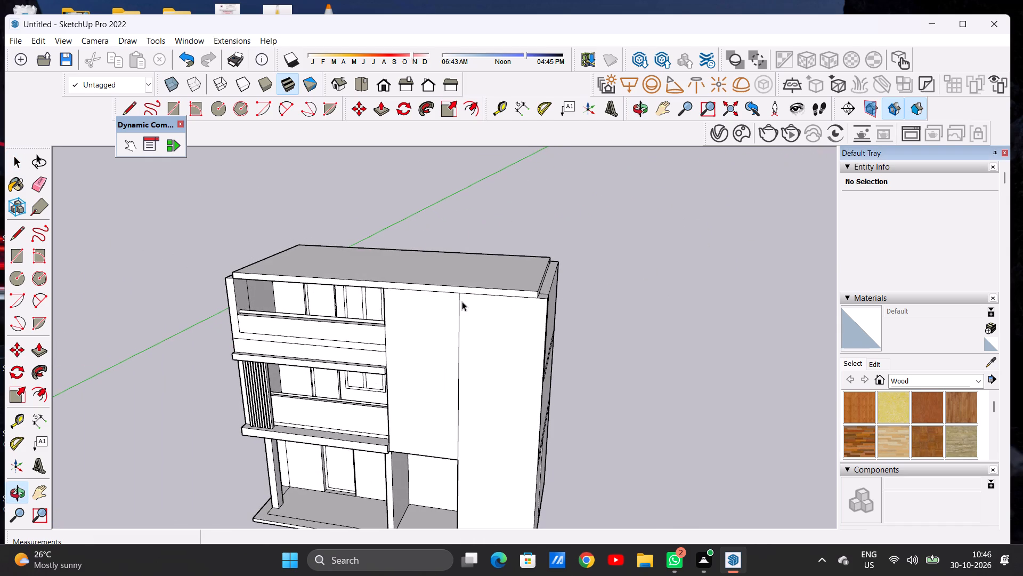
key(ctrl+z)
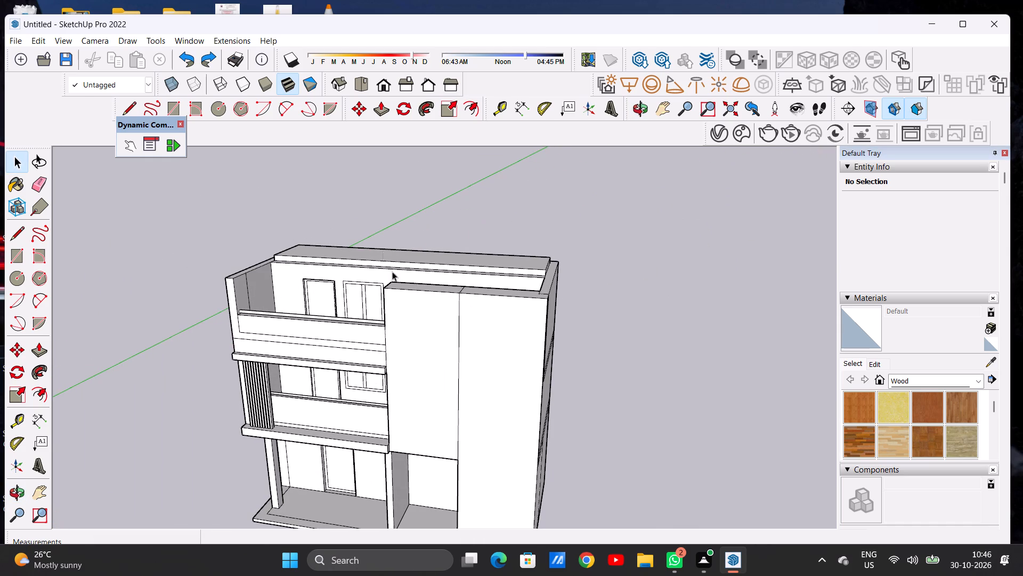
Push/Pull the roof slab's front side forward about 11' 5 3/8" over the open top floor, towards the tall block's front wall.
scroll(382, 250, down, 6)
middle_drag(449, 261, 336, 372)
scroll(440, 308, up, 9)
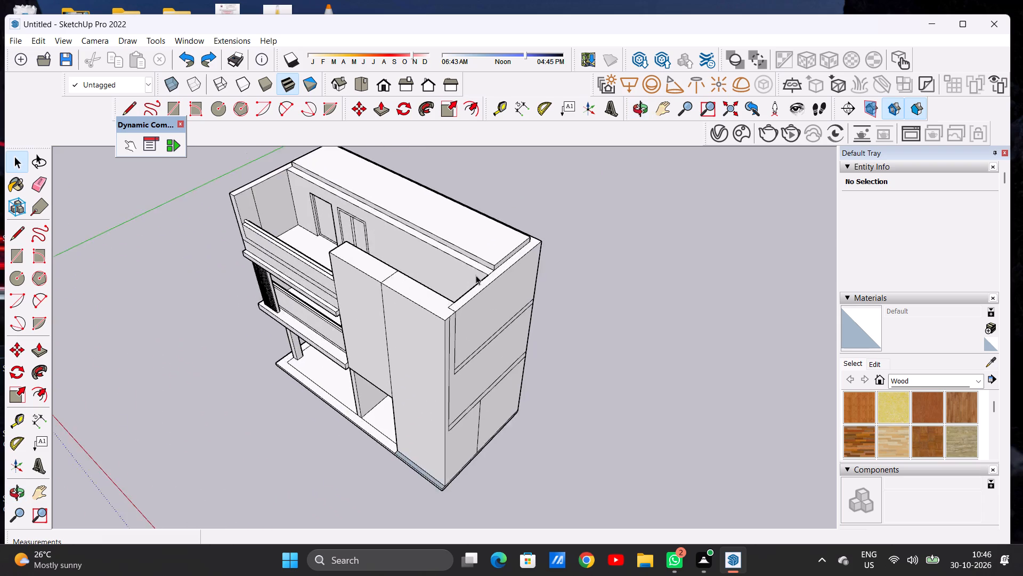
scroll(476, 275, up, 5)
key(p)
scroll(517, 254, up, 6)
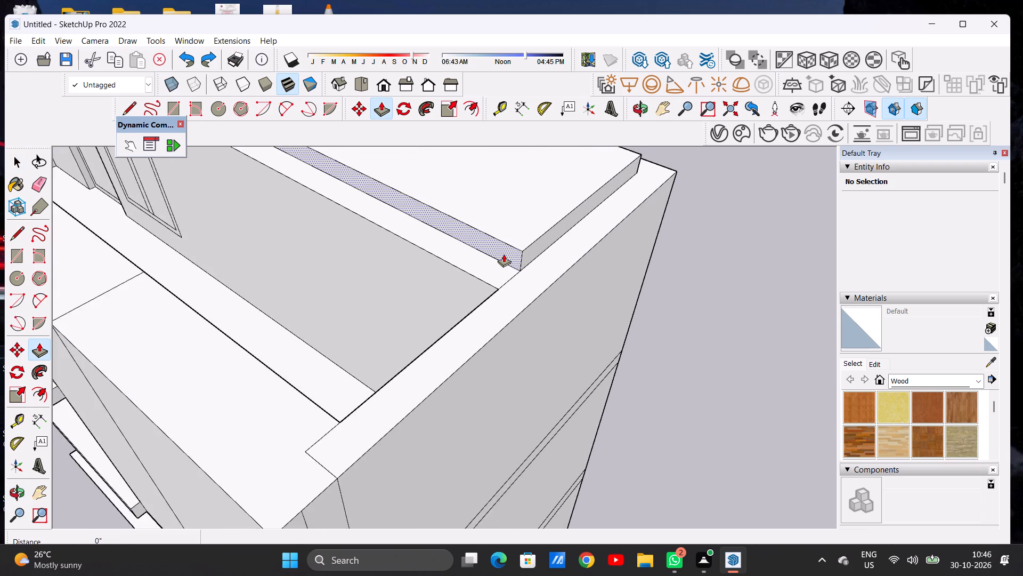
click(504, 253)
scroll(444, 253, down, 10)
scroll(399, 320, up, 6)
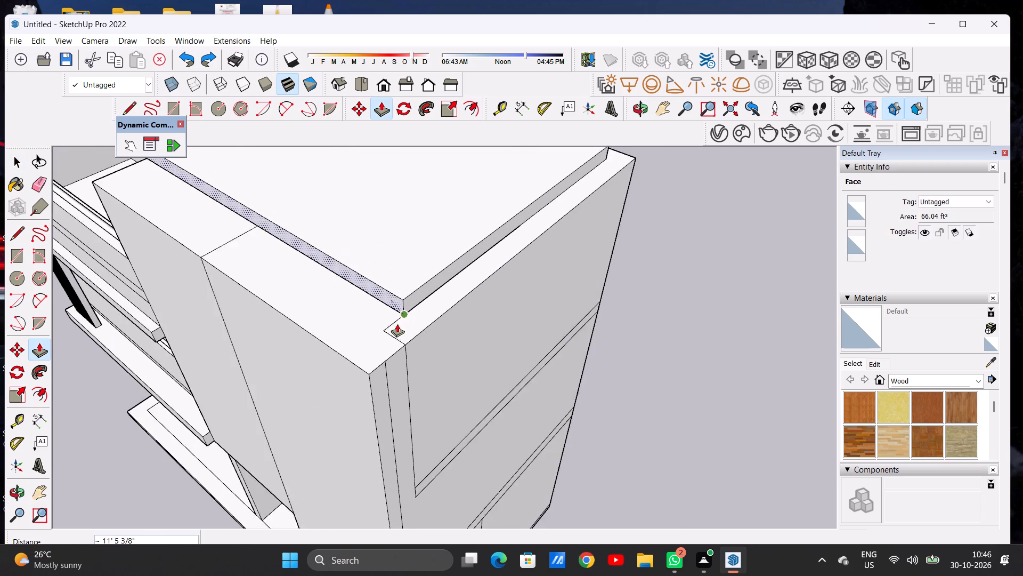
scroll(397, 324, up, 8)
click(416, 300)
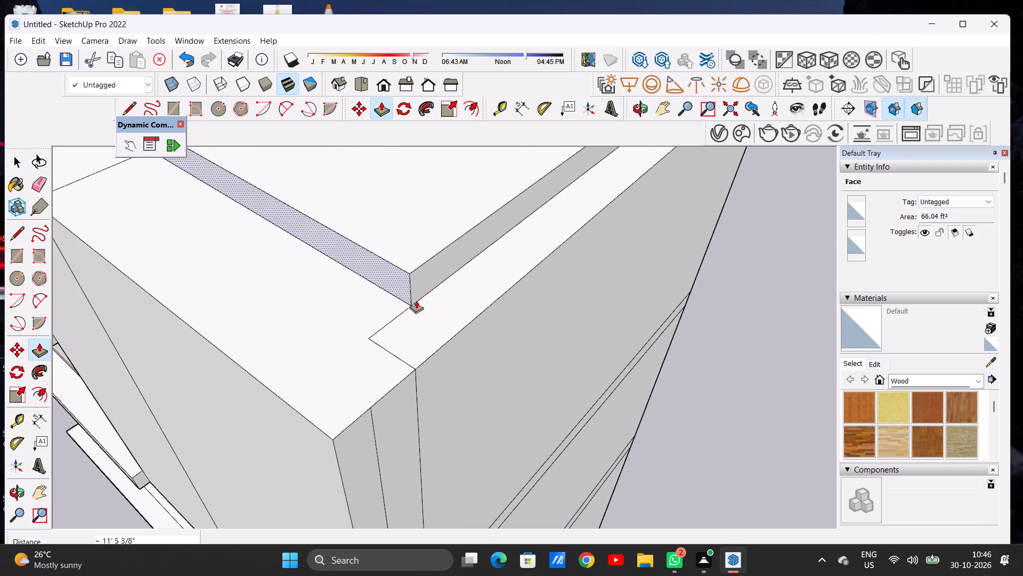
key(space)
Push/Pull the roof slab's front side about 1' 7 15/16" further forward to the inner edge of the tall block's front wall.
scroll(388, 340, down, 11)
scroll(389, 345, up, 1)
scroll(389, 345, down, 15)
middle_drag(358, 336, 361, 330)
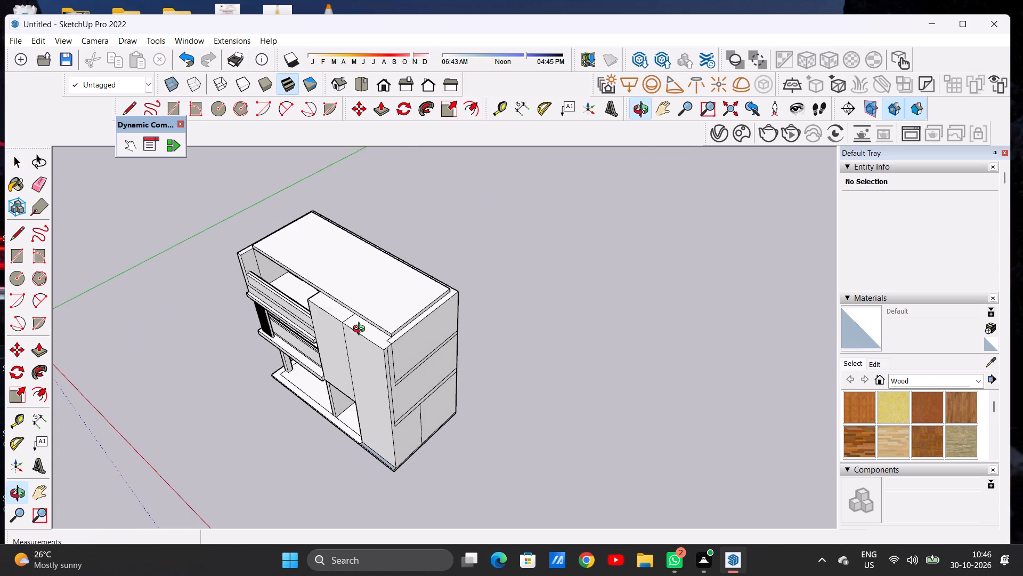
middle_drag(361, 330, 513, 235)
scroll(388, 308, down, 4)
middle_drag(363, 317, 499, 307)
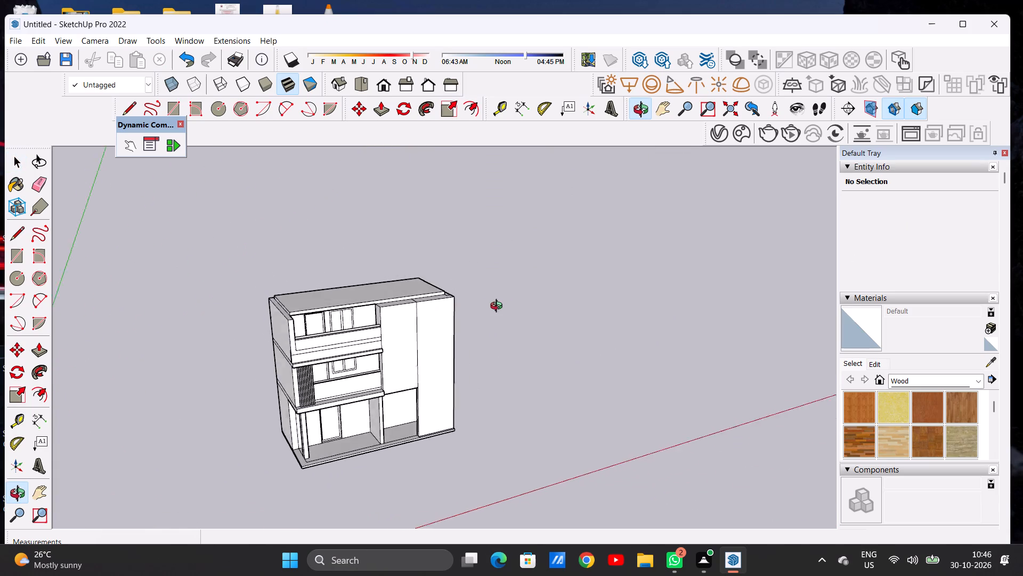
middle_drag(499, 307, 298, 410)
scroll(385, 325, up, 7)
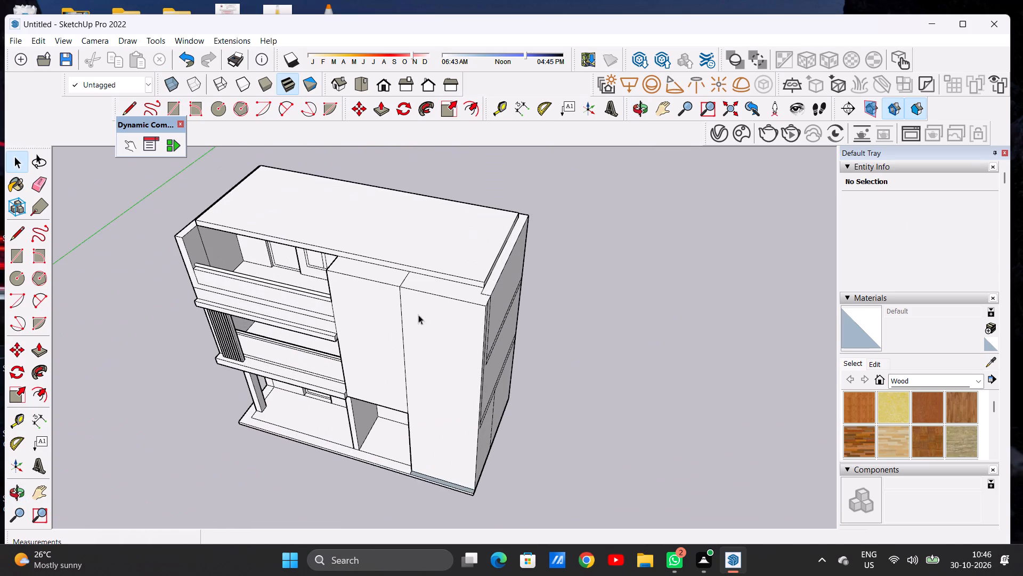
scroll(441, 310, up, 1)
key(p)
middle_drag(456, 291, 396, 309)
scroll(459, 296, up, 1)
scroll(459, 296, down, 1)
scroll(459, 296, up, 1)
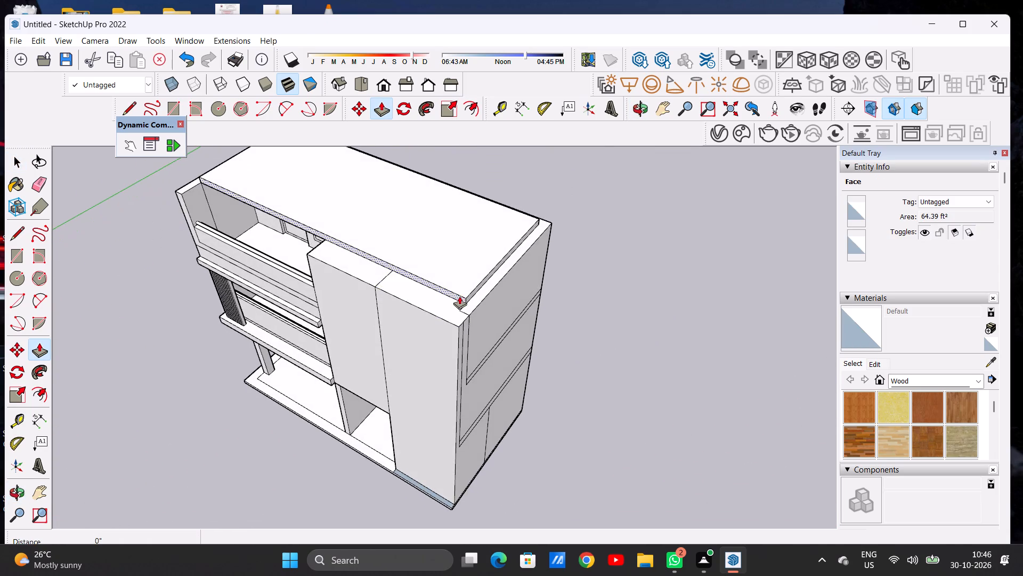
scroll(459, 296, up, 15)
click(461, 300)
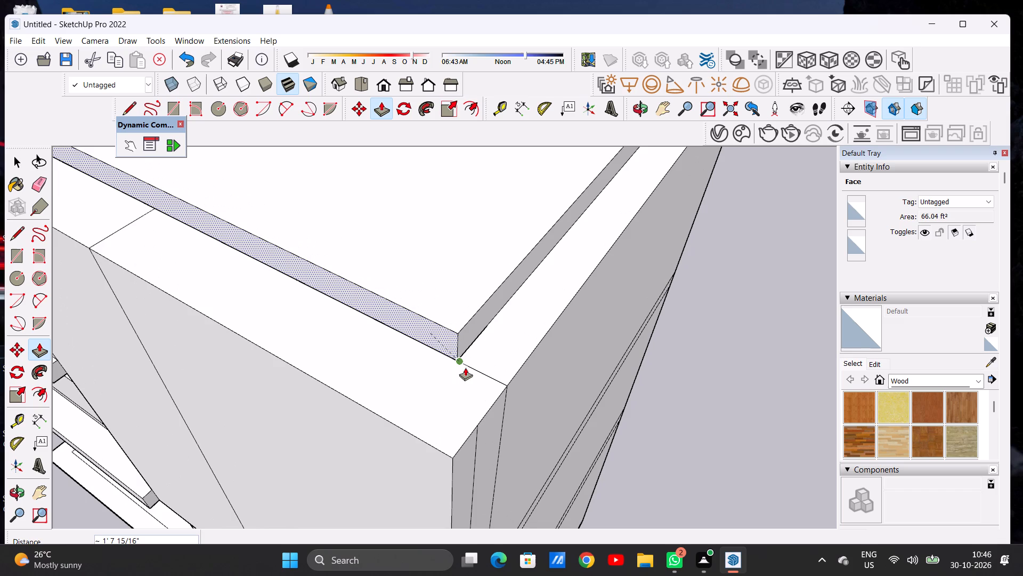
click(465, 367)
key(space)
Examine how the roof slab's front side meets the tall block and the top-floor balcony walls.
scroll(387, 314, down, 20)
scroll(387, 314, down, 2)
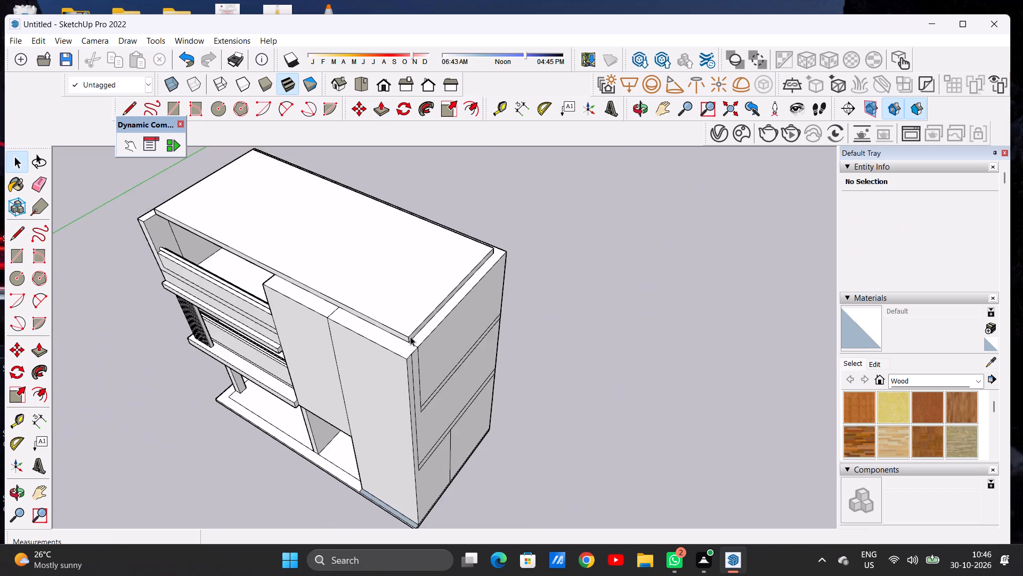
scroll(410, 337, down, 4)
middle_drag(346, 349, 518, 253)
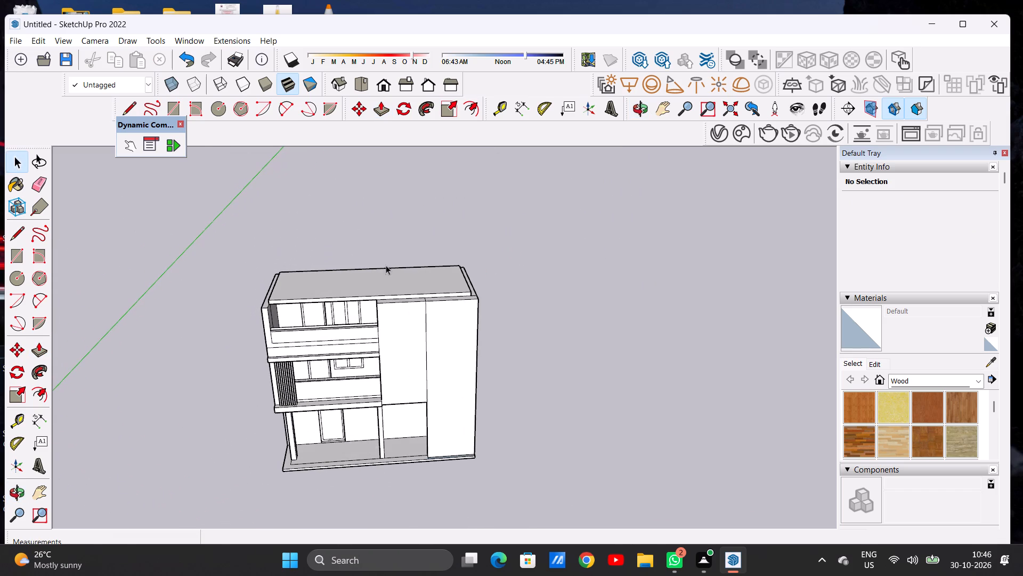
scroll(383, 268, down, 3)
middle_drag(381, 301, 380, 251)
scroll(372, 288, up, 11)
middle_drag(391, 283, 445, 320)
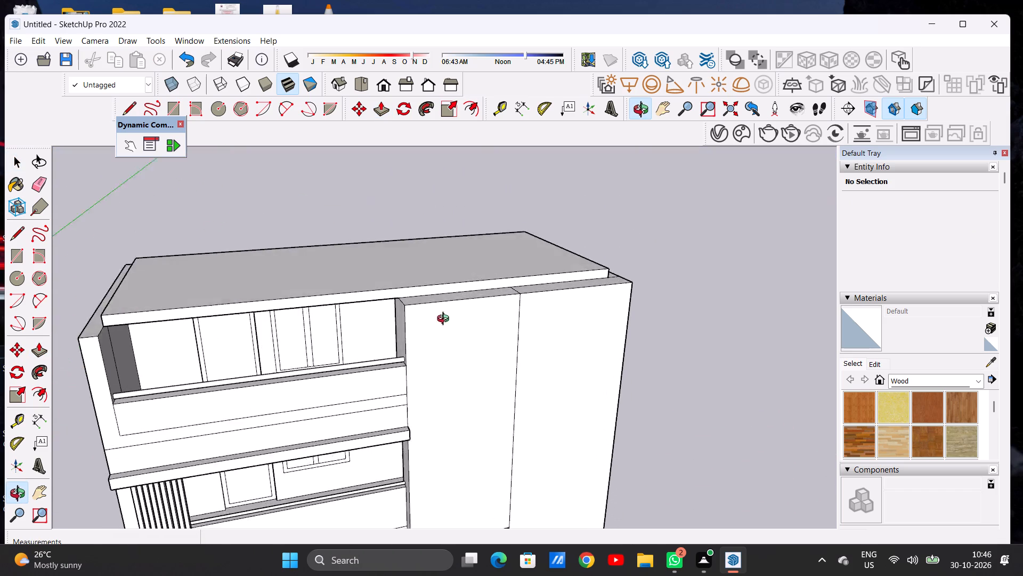
middle_drag(445, 320, 461, 362)
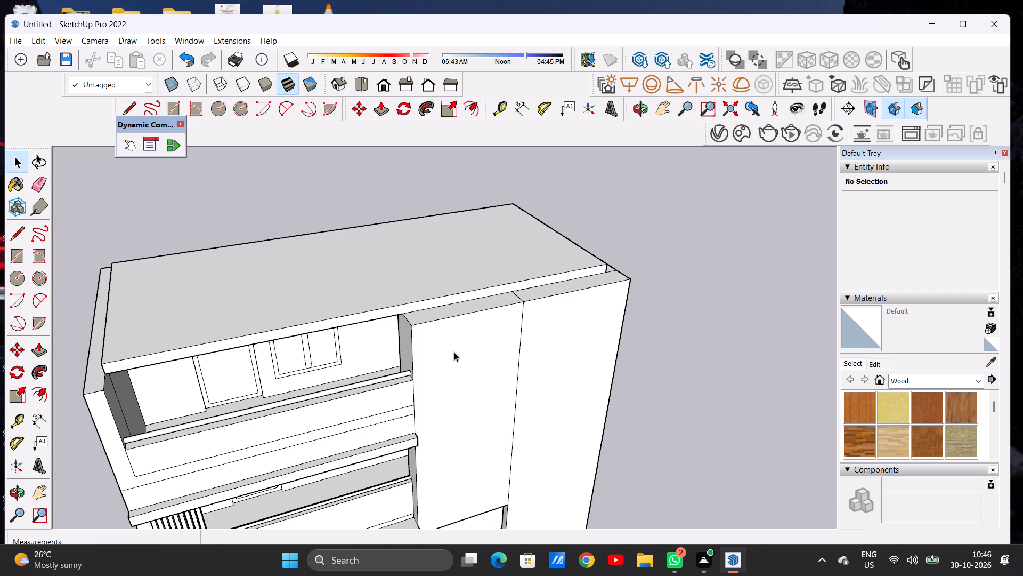
scroll(409, 339, down, 10)
middle_drag(413, 367, 324, 314)
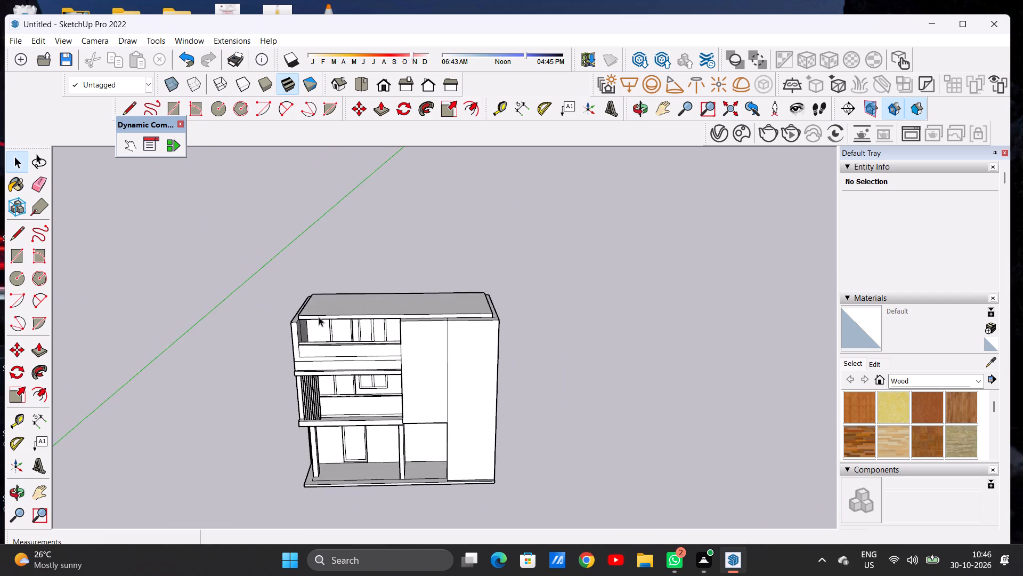
scroll(309, 321, up, 14)
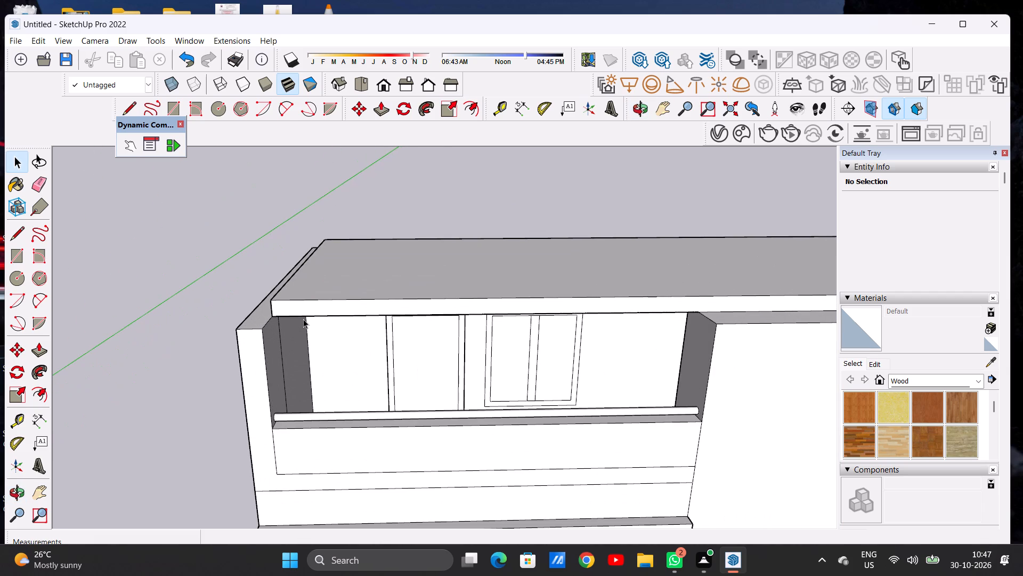
scroll(330, 318, down, 5)
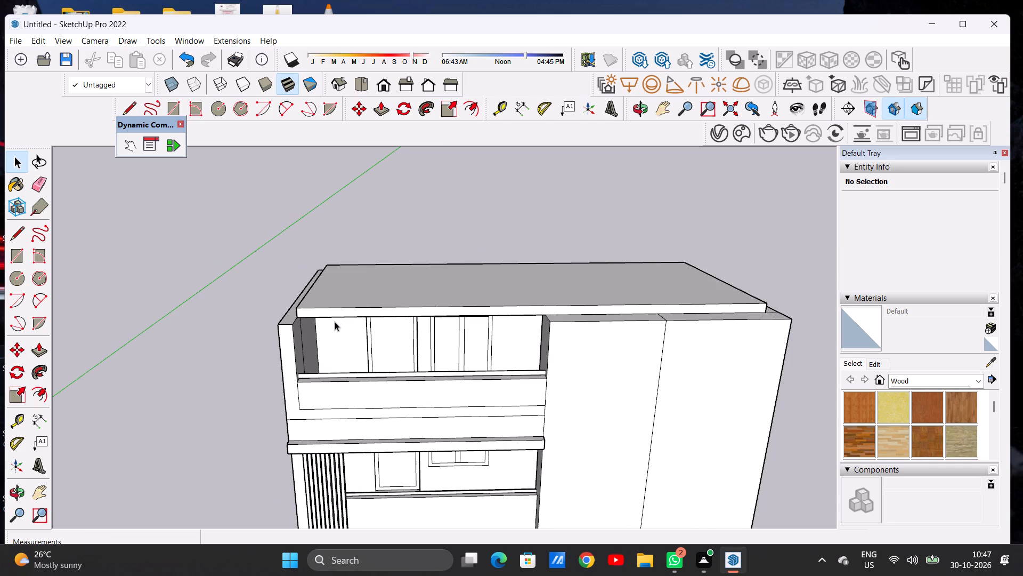
scroll(393, 331, down, 5)
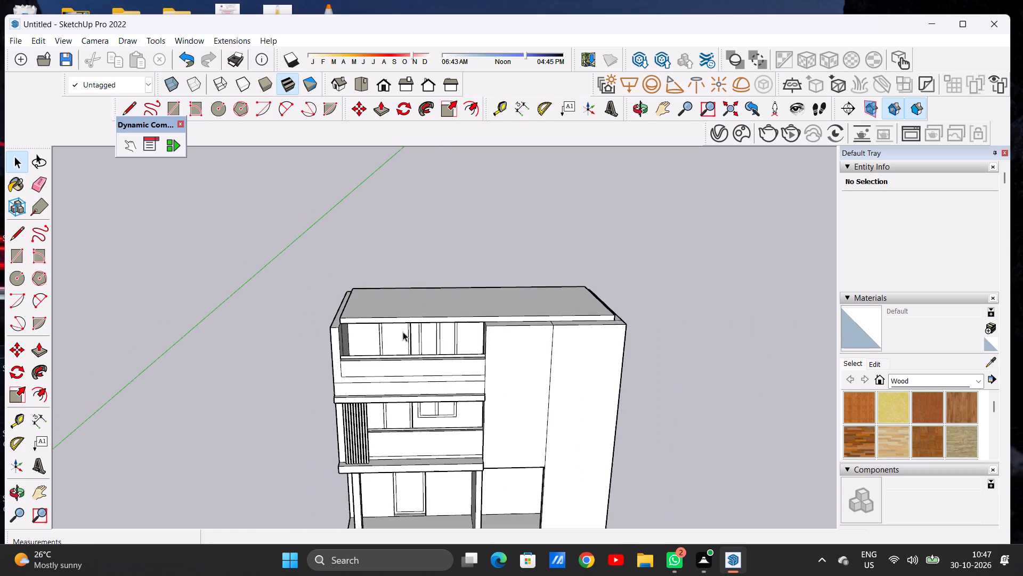
Draw a vertical line about 1' 1 7/8" long across the slab's front side at the tall block's inner corner beside the balcony.
scroll(460, 305, down, 1)
scroll(460, 305, up, 6)
scroll(504, 340, up, 7)
middle_drag(504, 337, 541, 357)
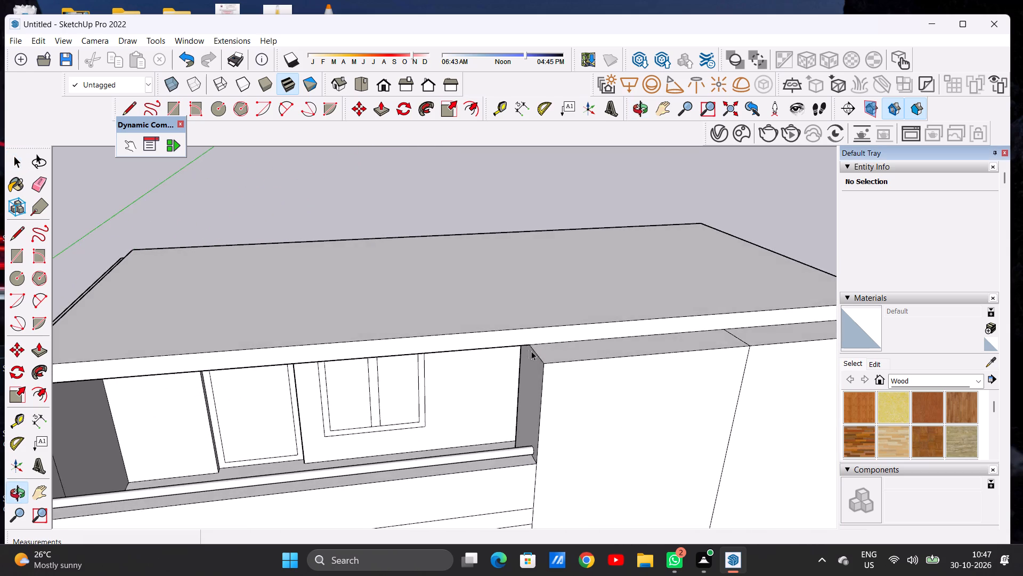
scroll(526, 339, up, 6)
middle_drag(553, 353, 483, 349)
scroll(476, 350, up, 1)
key(l)
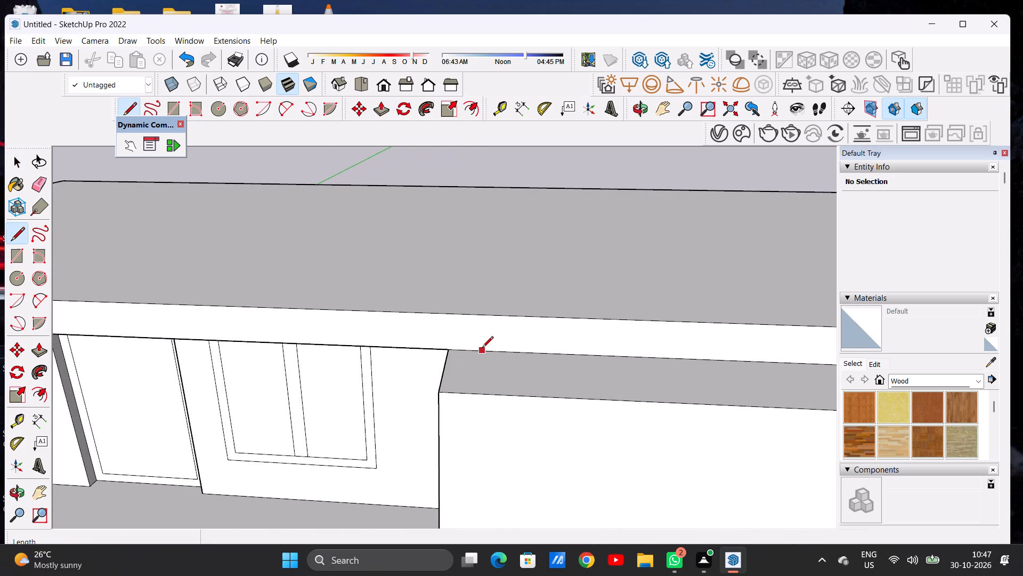
scroll(450, 353, up, 4)
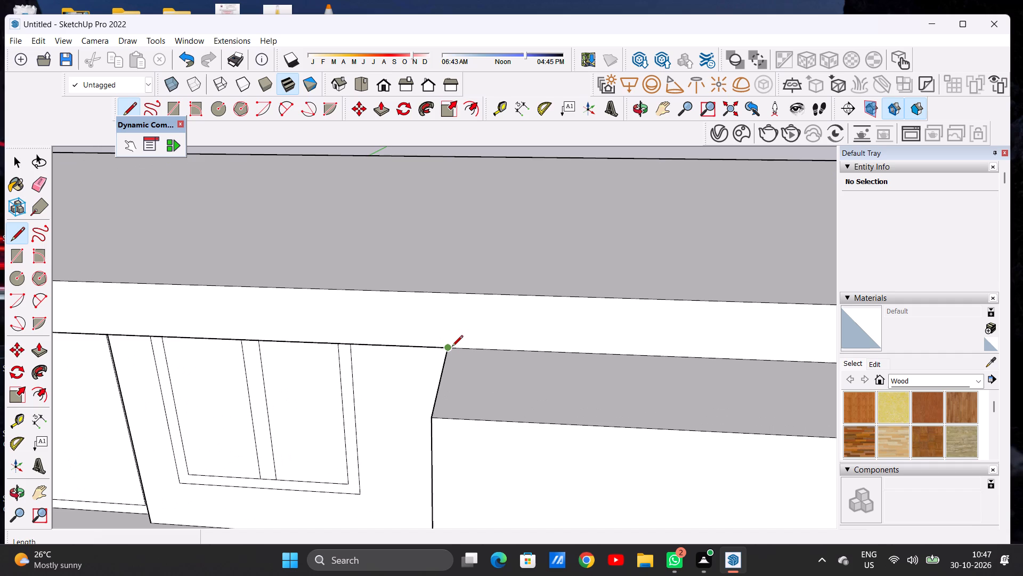
click(452, 347)
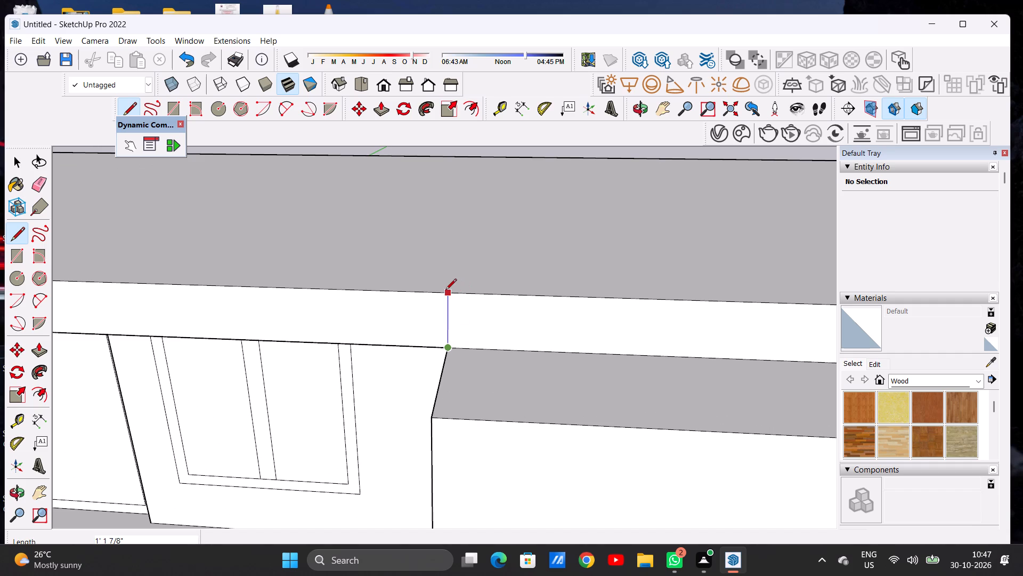
click(446, 290)
key(space)
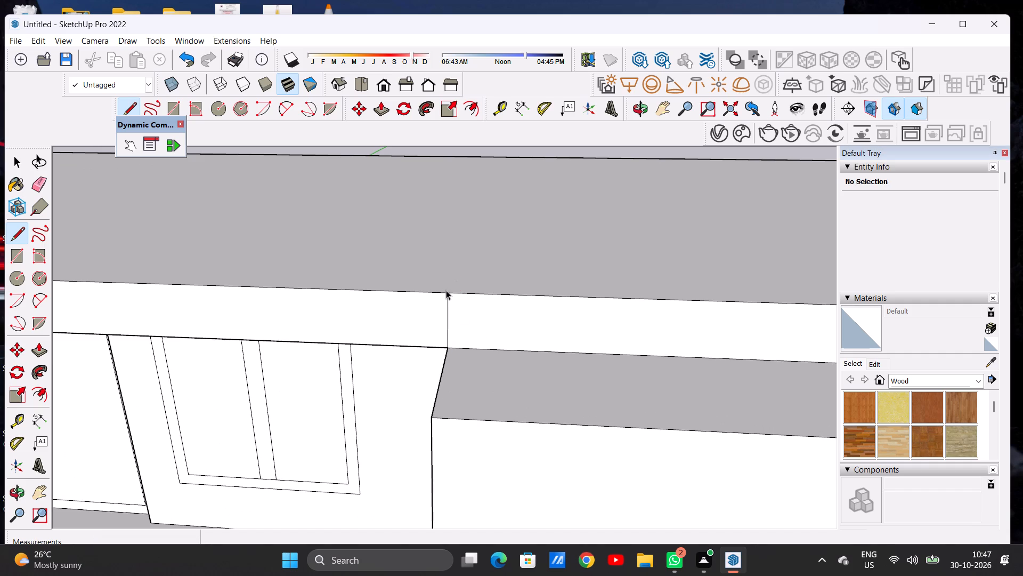
Push/Pull the slab's front face above the balcony forward about 2' 9 7/16" to the tall block's front face.
scroll(456, 330, down, 11)
scroll(459, 337, up, 1)
scroll(461, 361, down, 17)
middle_drag(462, 362, 509, 306)
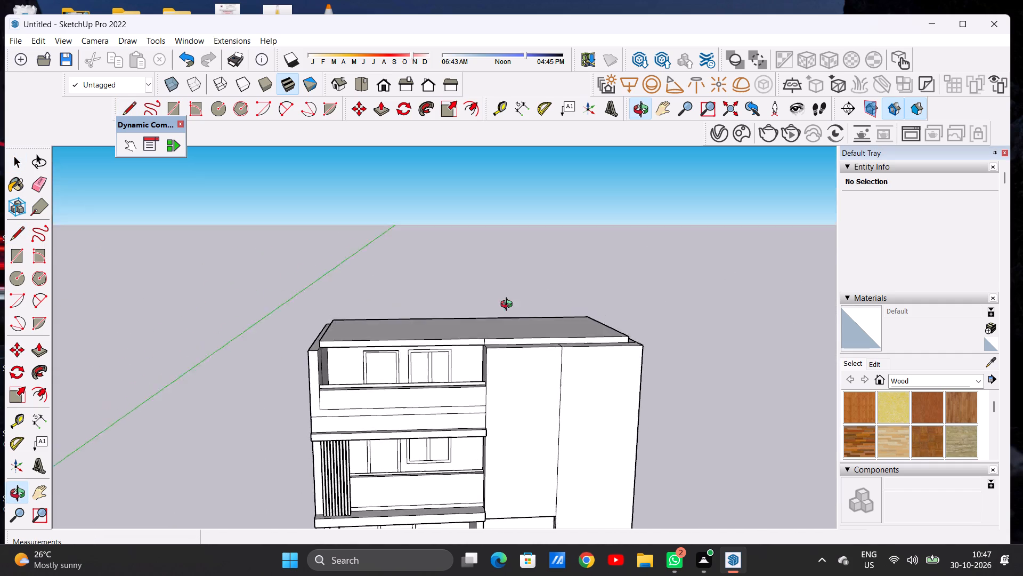
middle_drag(509, 306, 440, 349)
scroll(456, 368, up, 8)
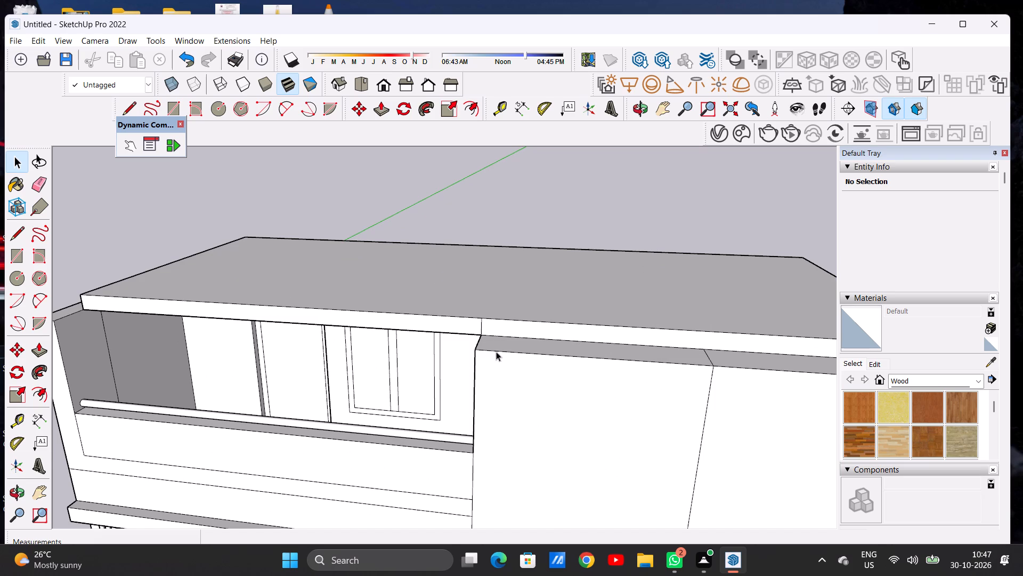
key(p)
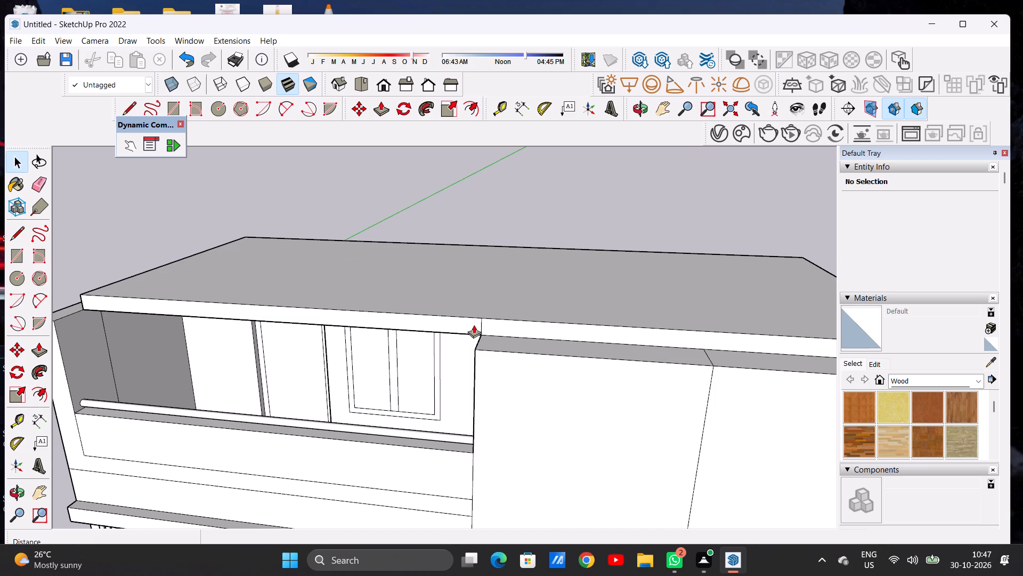
click(473, 323)
click(480, 353)
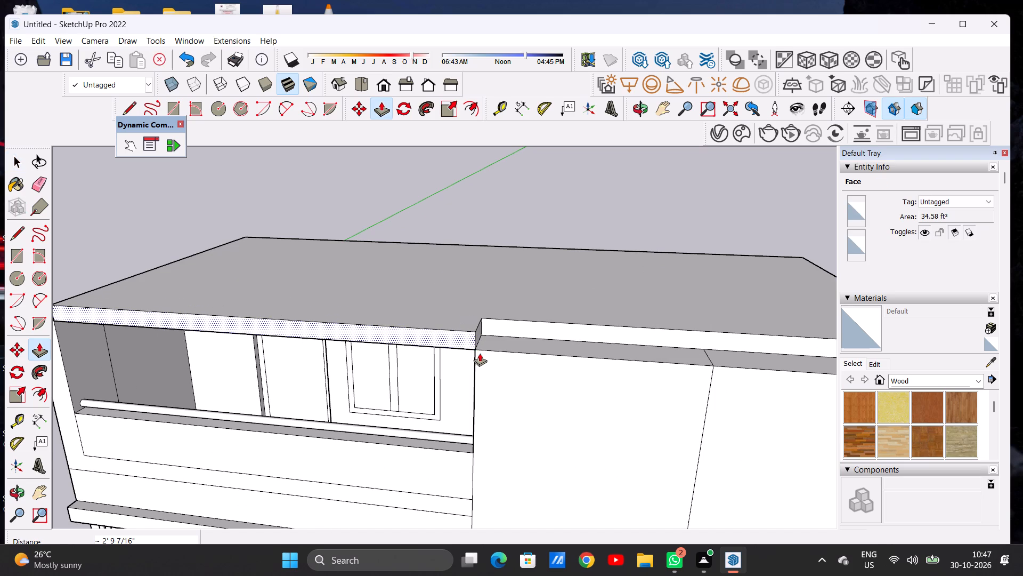
key(space)
Push/Pull the tall block's top face beside the balcony up about 1' 2 1/8" to the roof slab's top.
scroll(488, 351, down, 12)
middle_drag(451, 359, 521, 295)
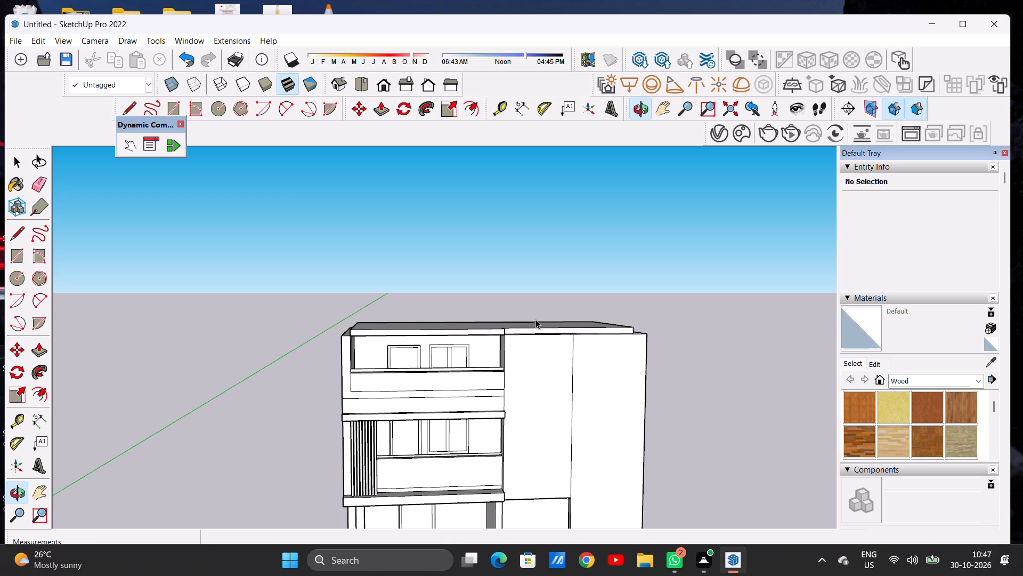
scroll(389, 384, down, 9)
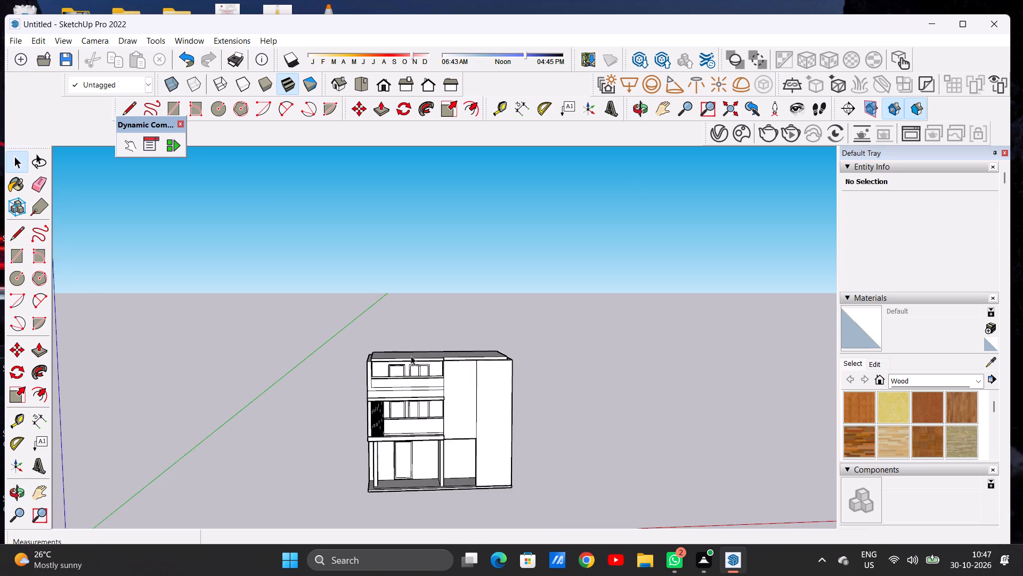
middle_drag(412, 354, 379, 451)
scroll(445, 378, up, 12)
scroll(469, 364, down, 3)
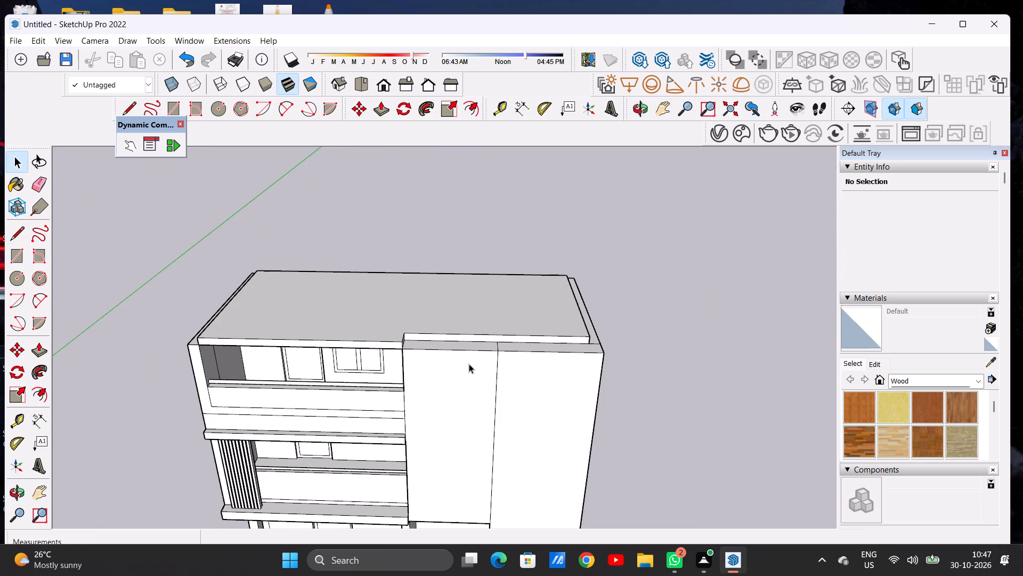
middle_drag(472, 355, 385, 418)
scroll(448, 373, up, 5)
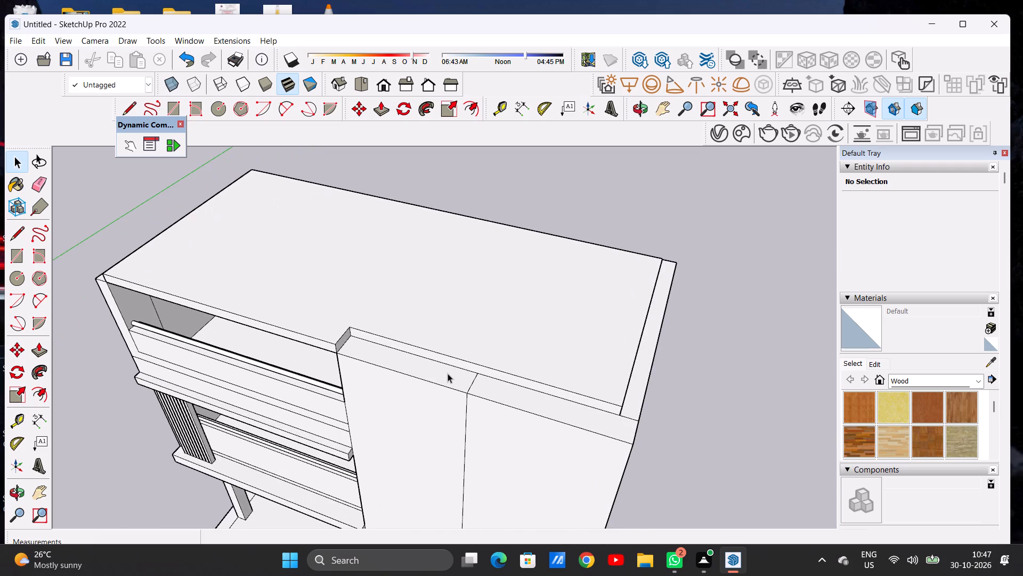
key(p)
scroll(440, 379, up, 5)
click(446, 374)
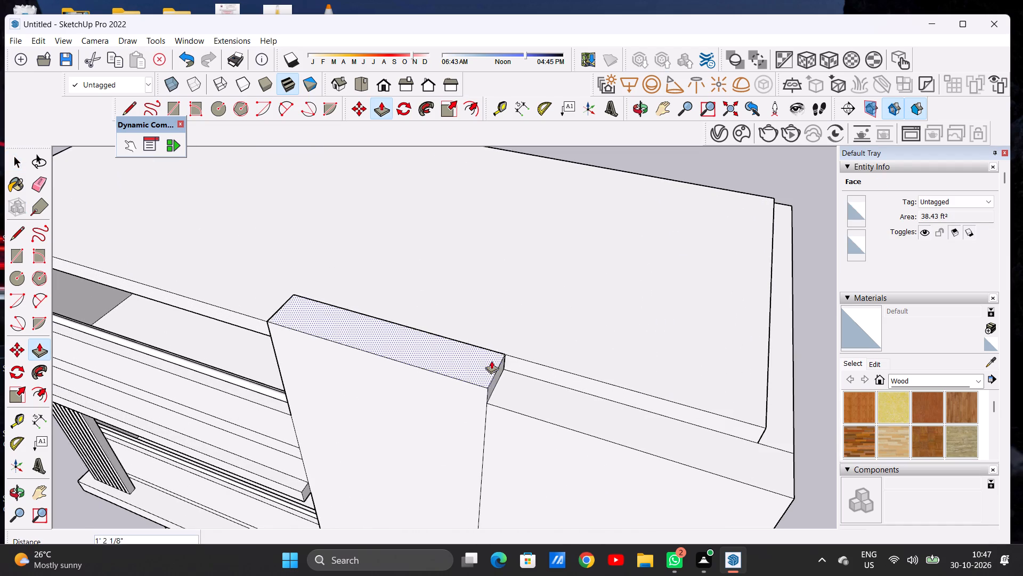
click(521, 351)
Push/Pull the top face of the tall block's outer section up to the height of the raised section beside it.
click(506, 389)
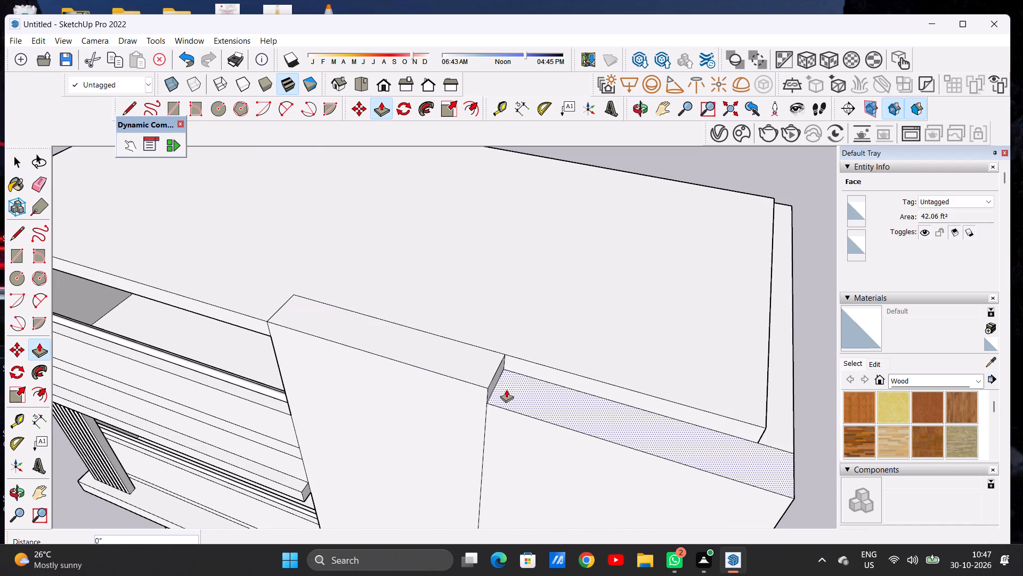
click(486, 391)
key(space)
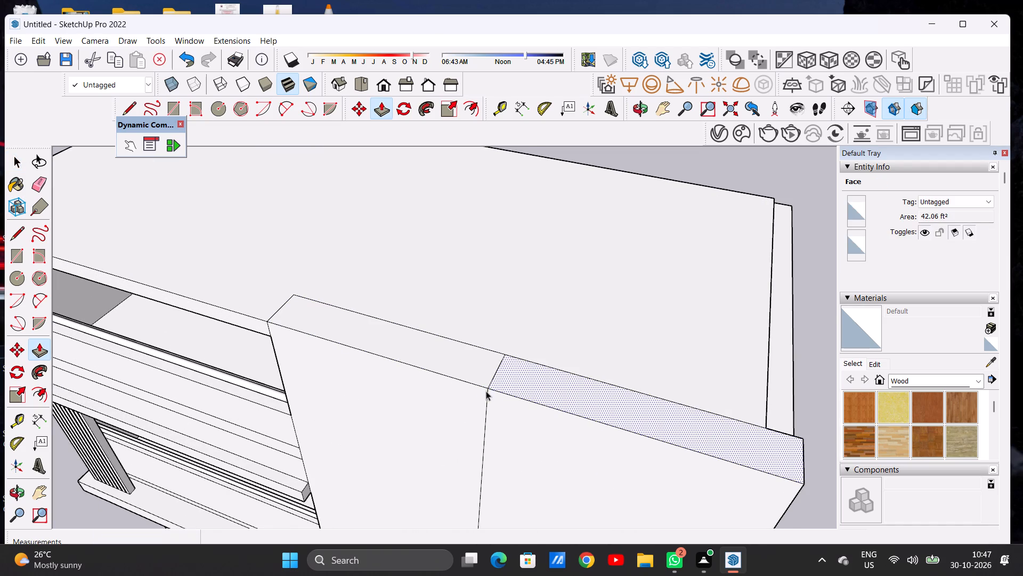
Examine the house's roof slab, wall tops and front facade from the side, the standard front view and above.
scroll(426, 394, down, 10)
middle_drag(556, 398, 231, 354)
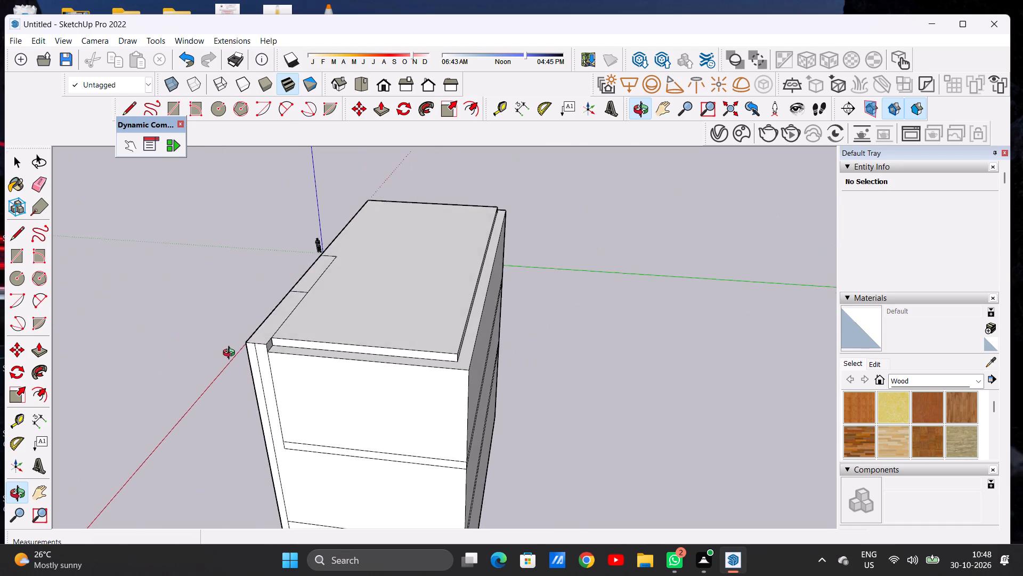
middle_drag(231, 354, 232, 355)
scroll(281, 348, up, 14)
scroll(293, 356, down, 10)
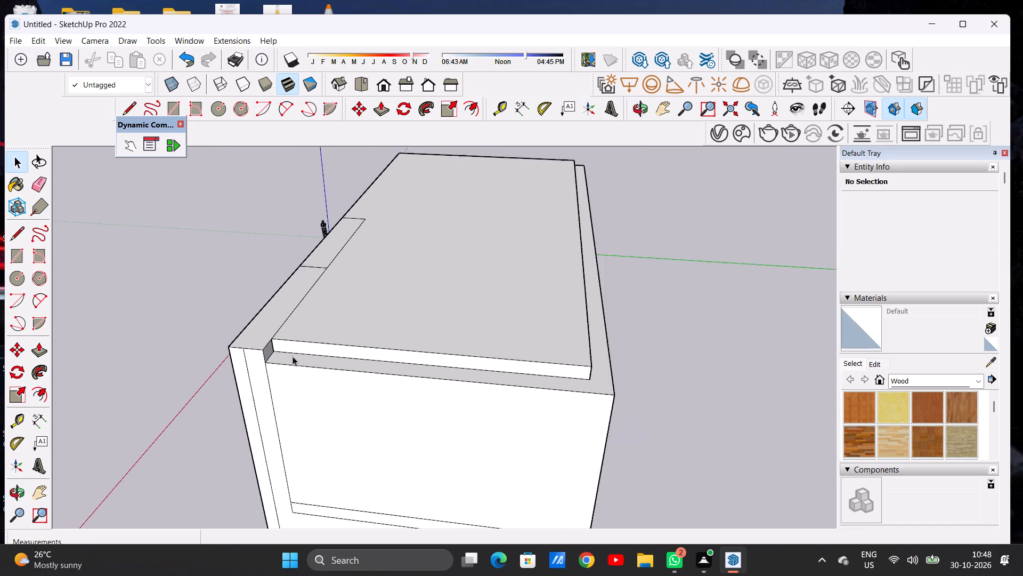
scroll(293, 356, down, 7)
middle_drag(303, 354, 388, 359)
middle_drag(327, 364, 353, 366)
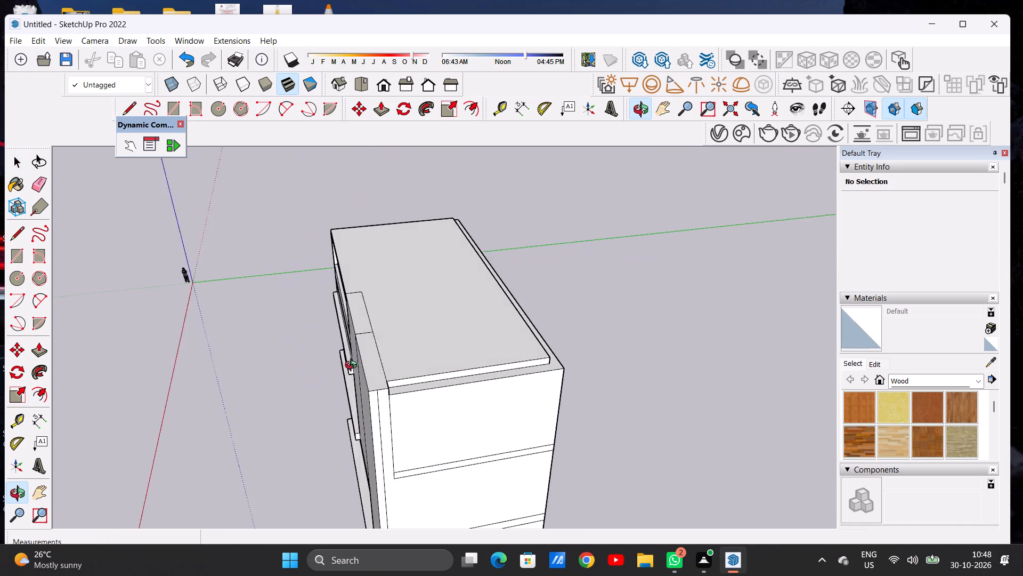
middle_drag(353, 366, 465, 338)
scroll(360, 335, down, 3)
middle_drag(302, 343, 545, 321)
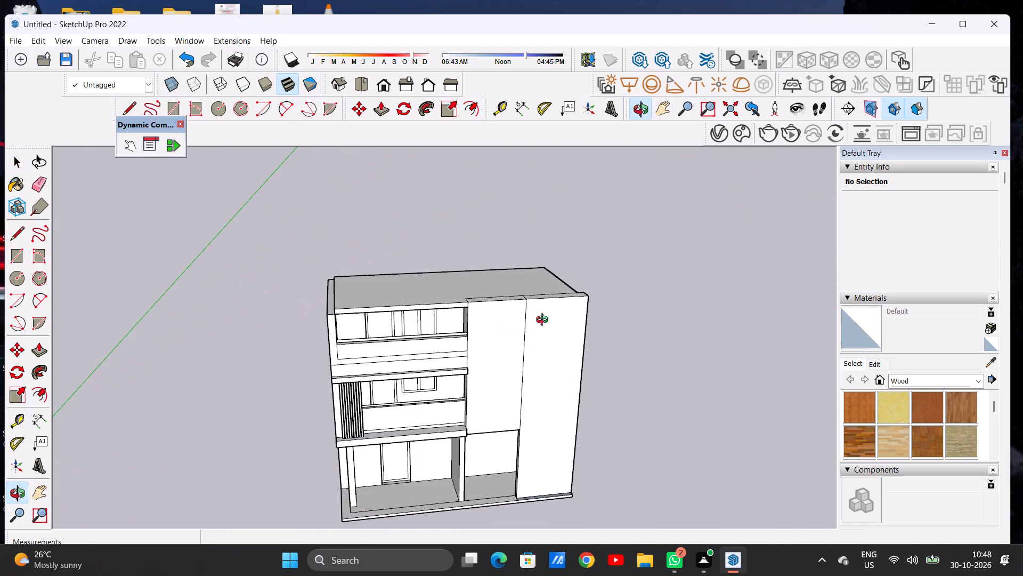
middle_drag(545, 321, 525, 313)
scroll(362, 342, down, 6)
middle_drag(384, 359, 385, 317)
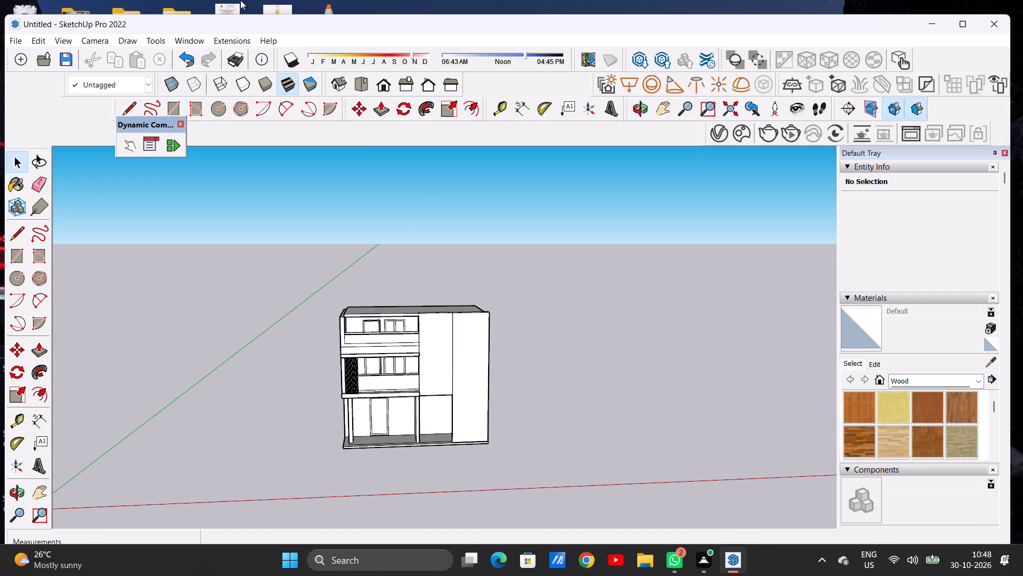
click(387, 81)
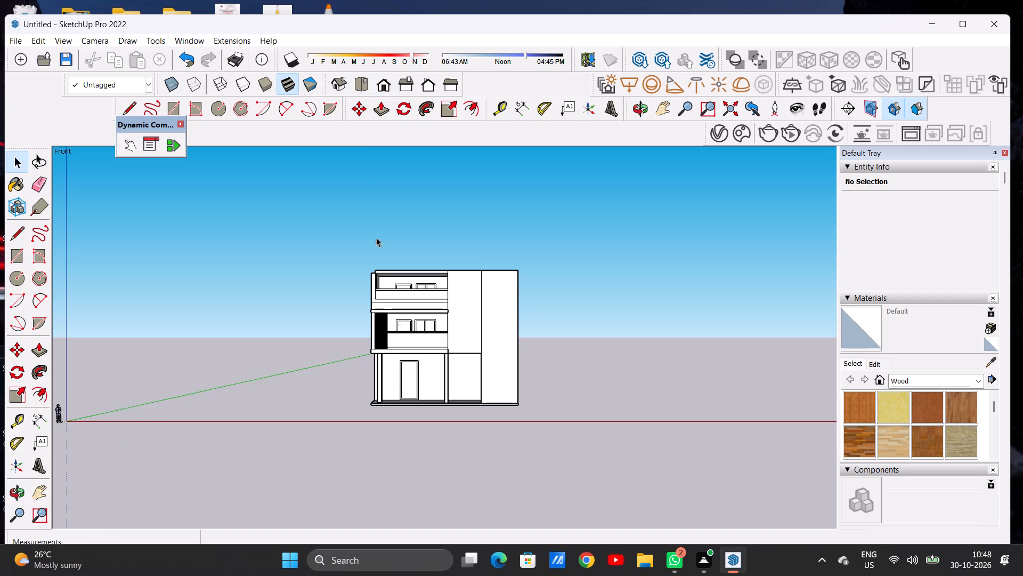
scroll(544, 575, down, 3)
scroll(444, 305, up, 6)
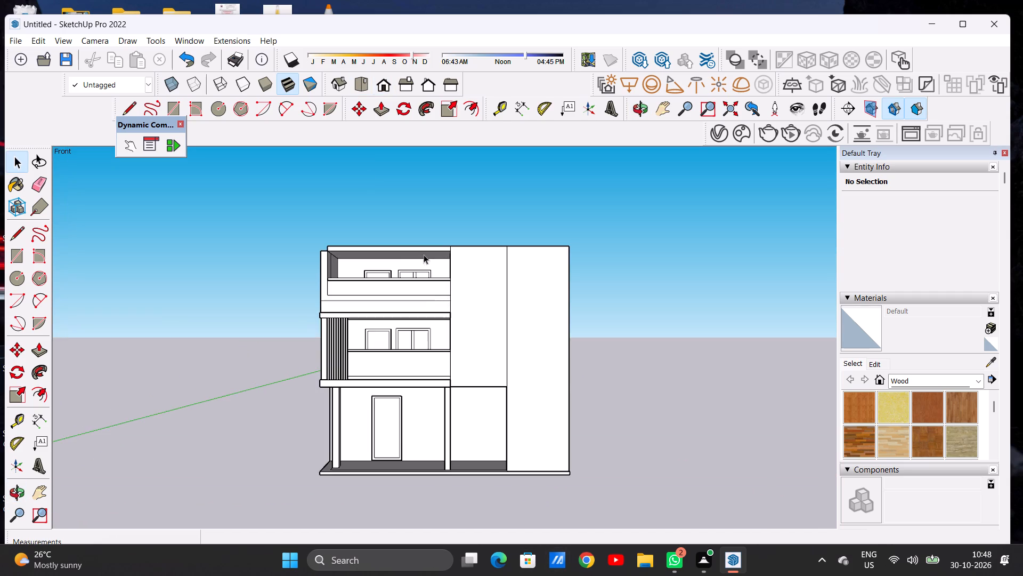
middle_drag(424, 263, 412, 325)
scroll(429, 347, down, 5)
scroll(414, 298, up, 5)
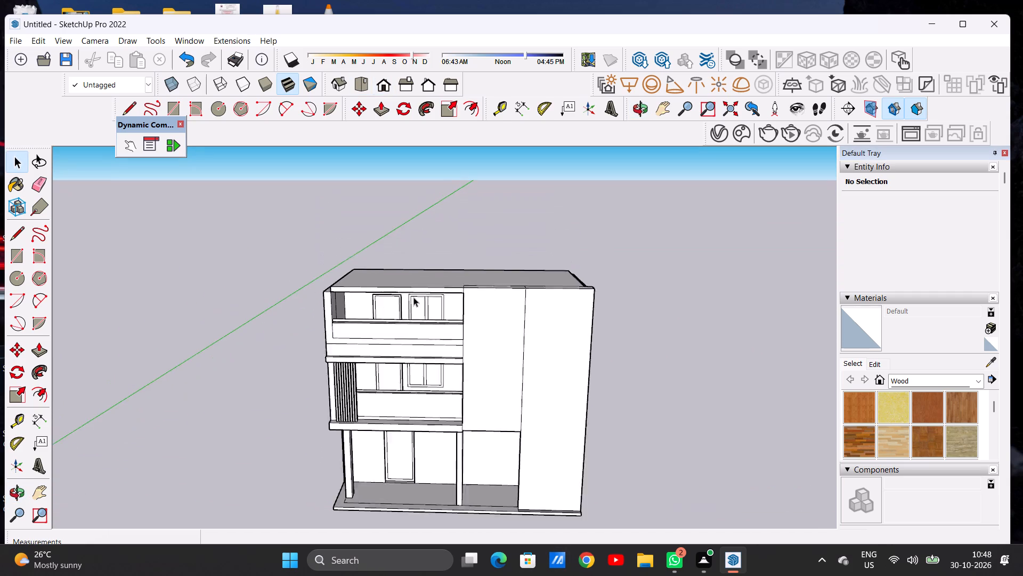
scroll(413, 297, up, 3)
scroll(413, 297, down, 1)
middle_drag(429, 286, 420, 353)
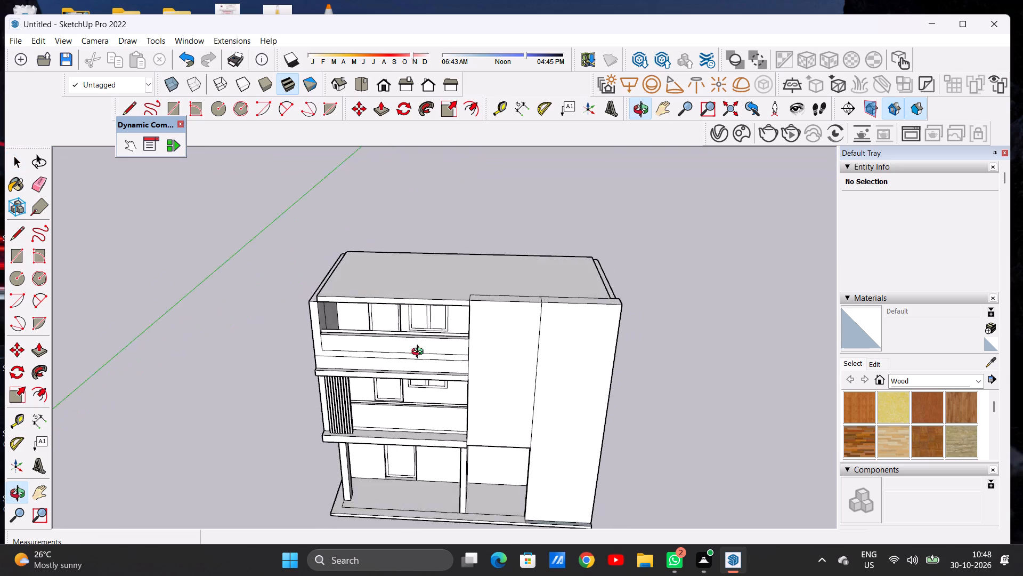
middle_drag(420, 353, 428, 407)
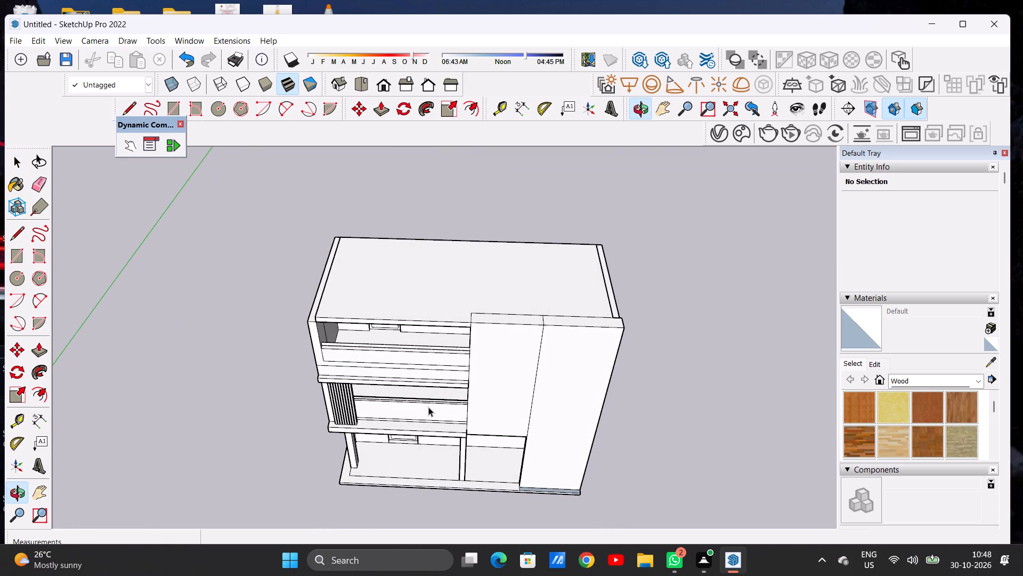
scroll(444, 384, up, 4)
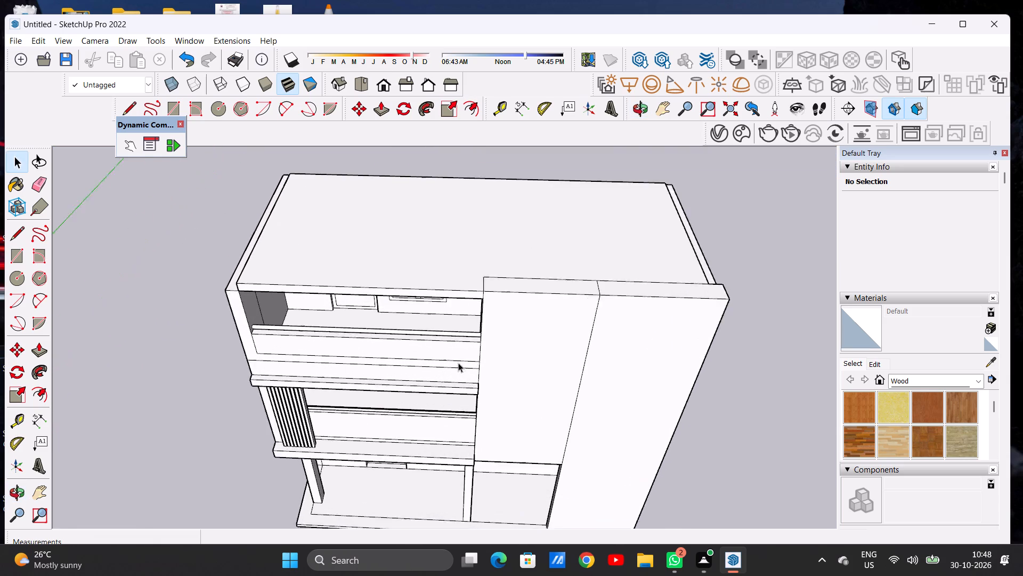
scroll(458, 363, up, 2)
middle_drag(481, 254, 494, 342)
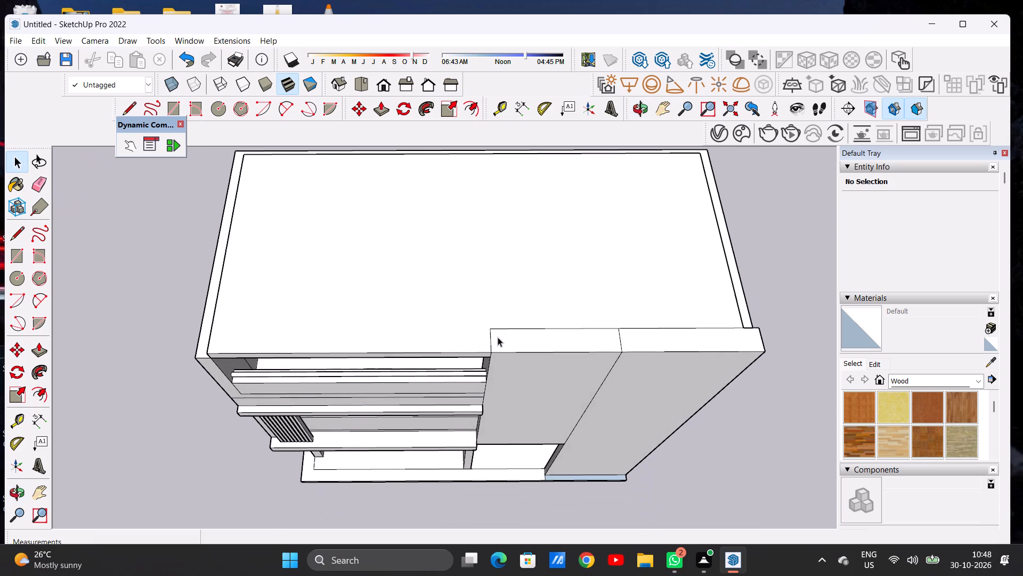
scroll(486, 338, down, 12)
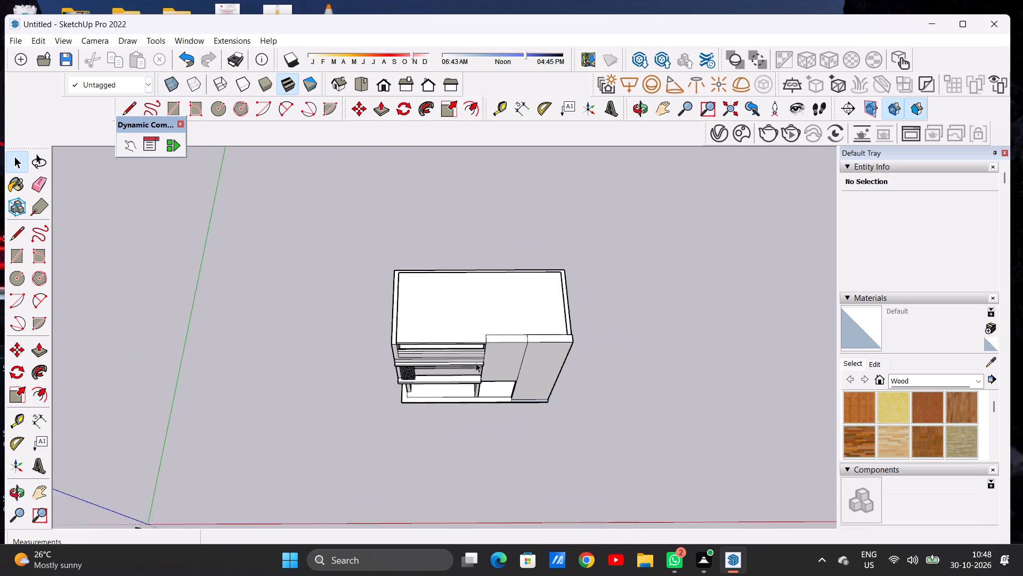
scroll(476, 363, down, 1)
middle_drag(476, 370, 483, 237)
scroll(474, 302, up, 8)
middle_drag(500, 319, 488, 271)
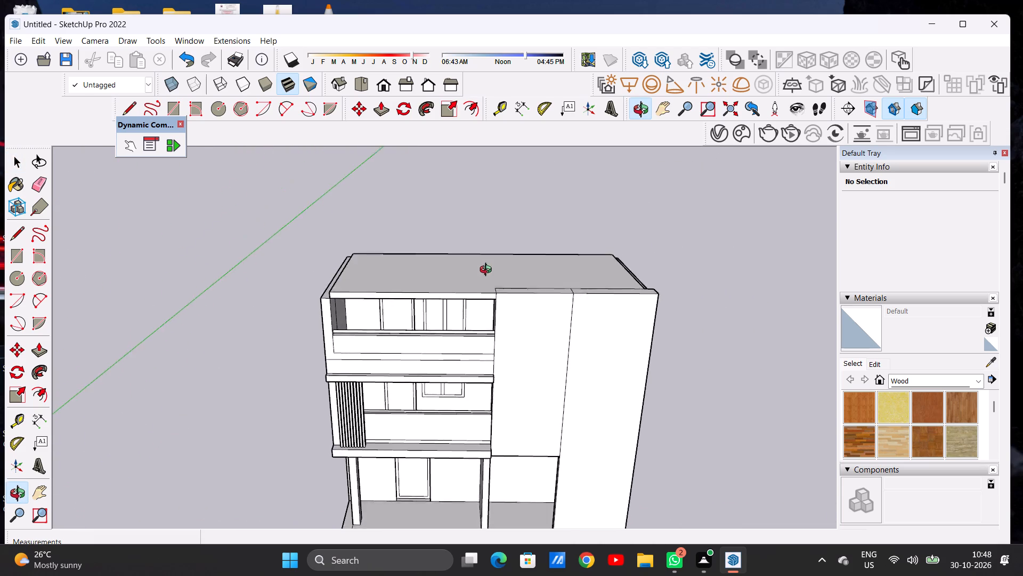
middle_drag(488, 271, 485, 292)
scroll(485, 292, up, 1)
scroll(393, 307, down, 3)
scroll(577, 292, up, 4)
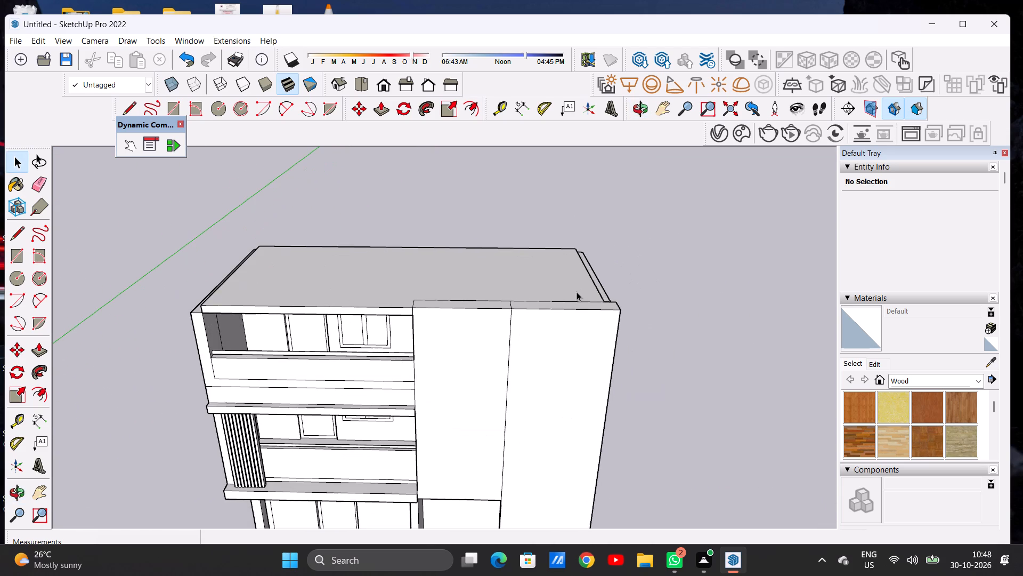
Push/Pull the top face of the wall around the roof's back and sides up 1' 1 7/8" to the roof slab's top.
key(p)
scroll(565, 277, down, 6)
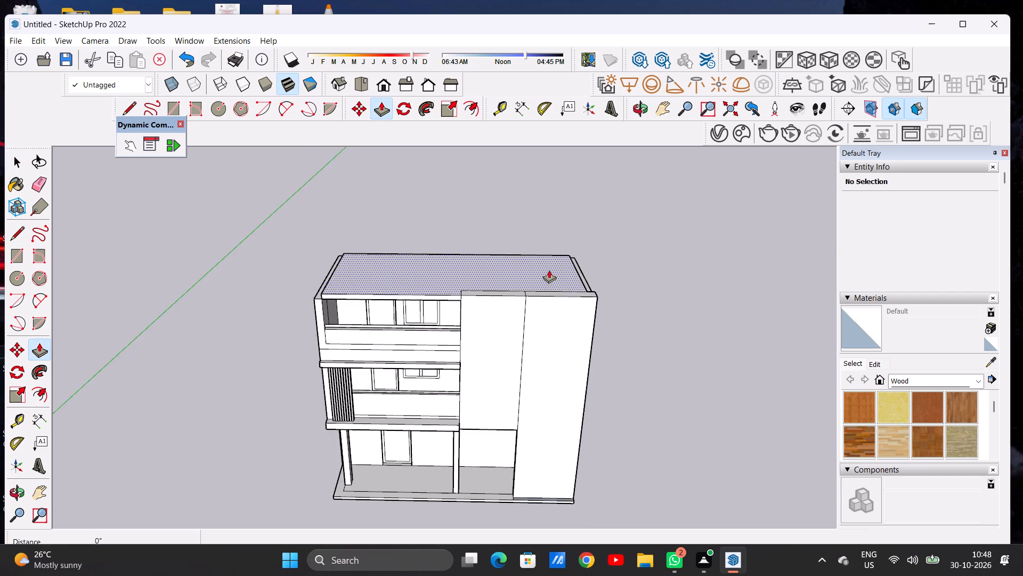
middle_drag(547, 268, 513, 342)
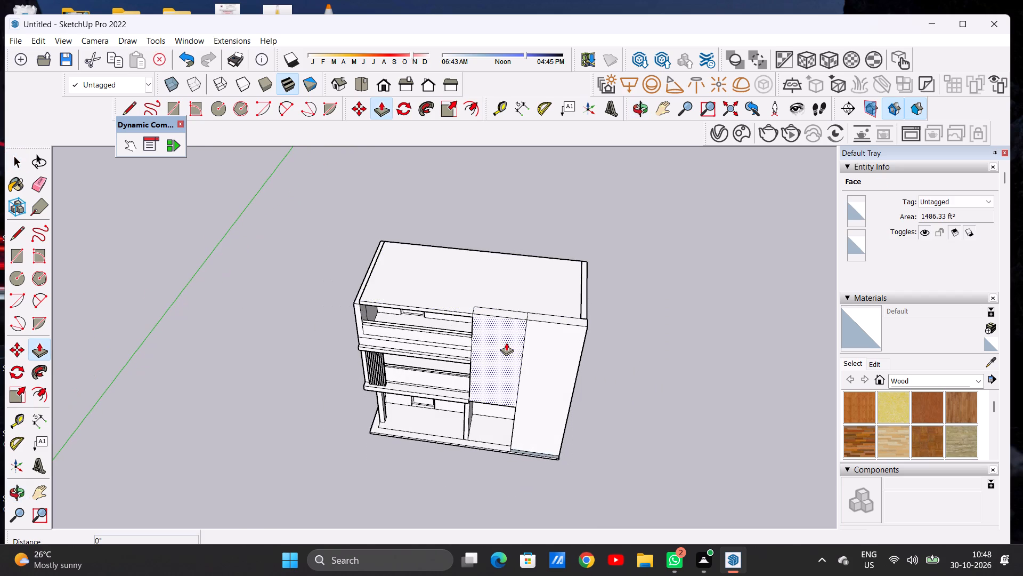
scroll(589, 319, up, 16)
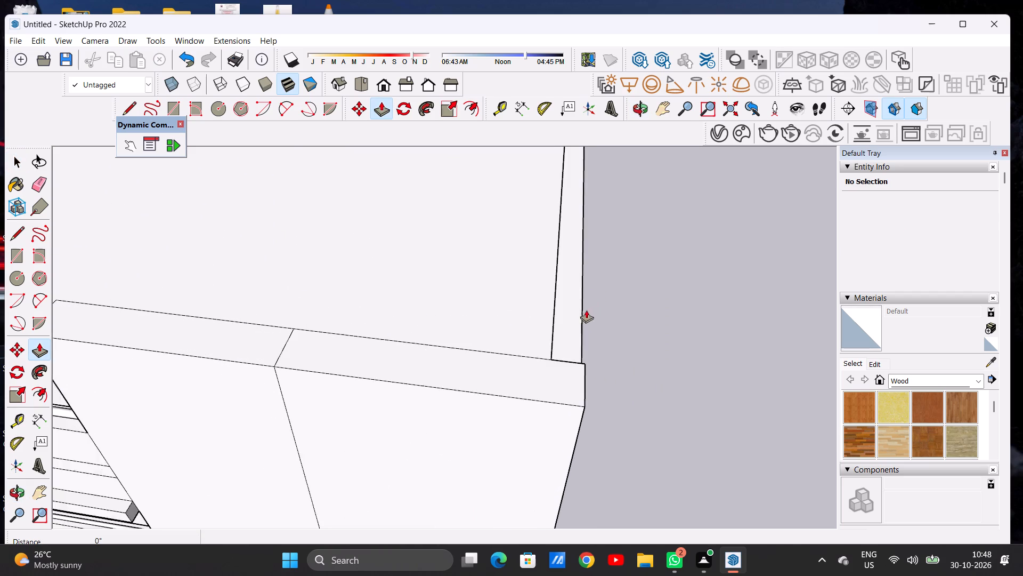
click(570, 323)
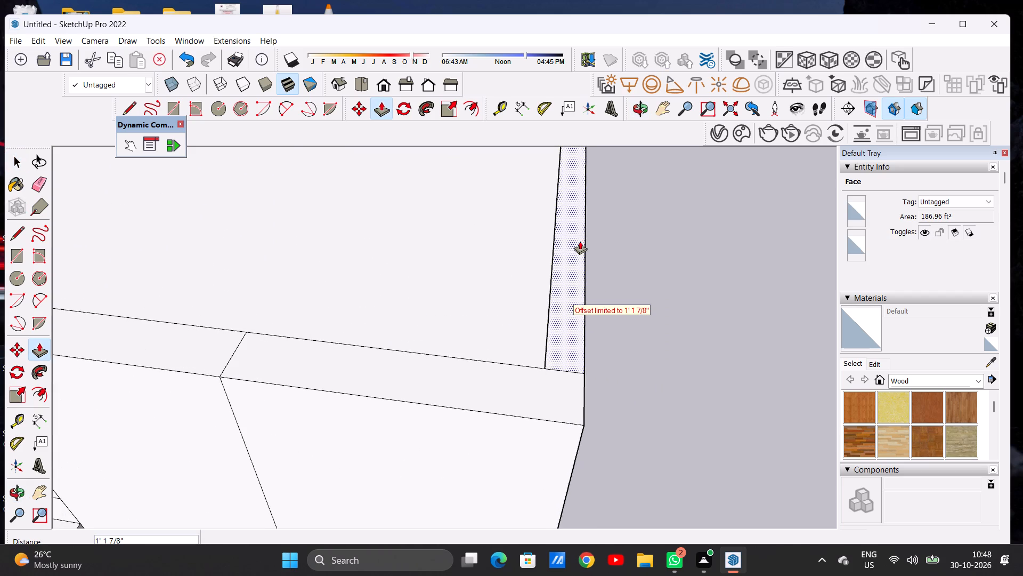
click(541, 250)
Push/Pull the top face of the back and side walls up about 16' 5 3/16" above the roof slab.
click(566, 315)
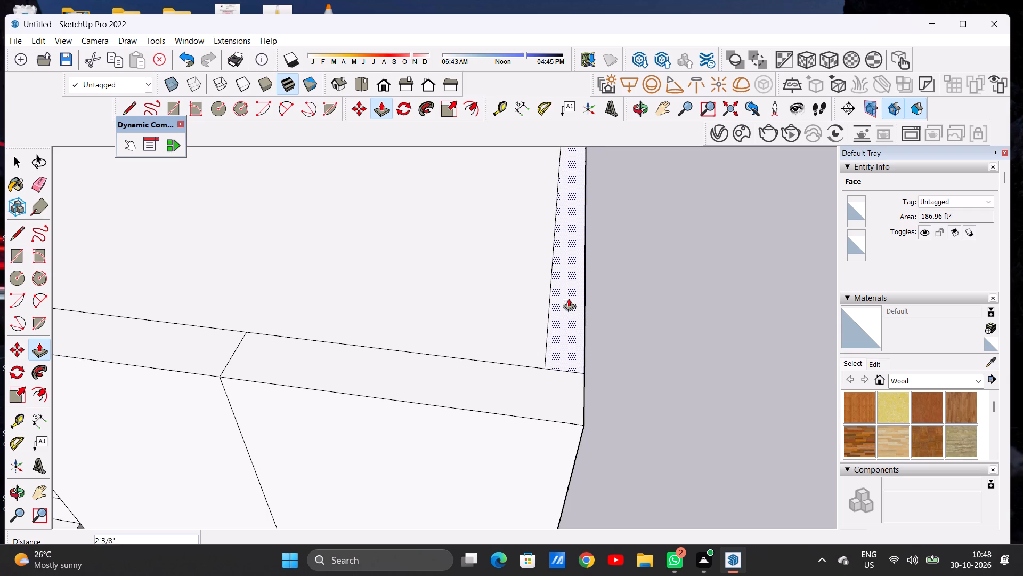
scroll(572, 291, down, 6)
scroll(571, 300, up, 1)
scroll(571, 301, down, 11)
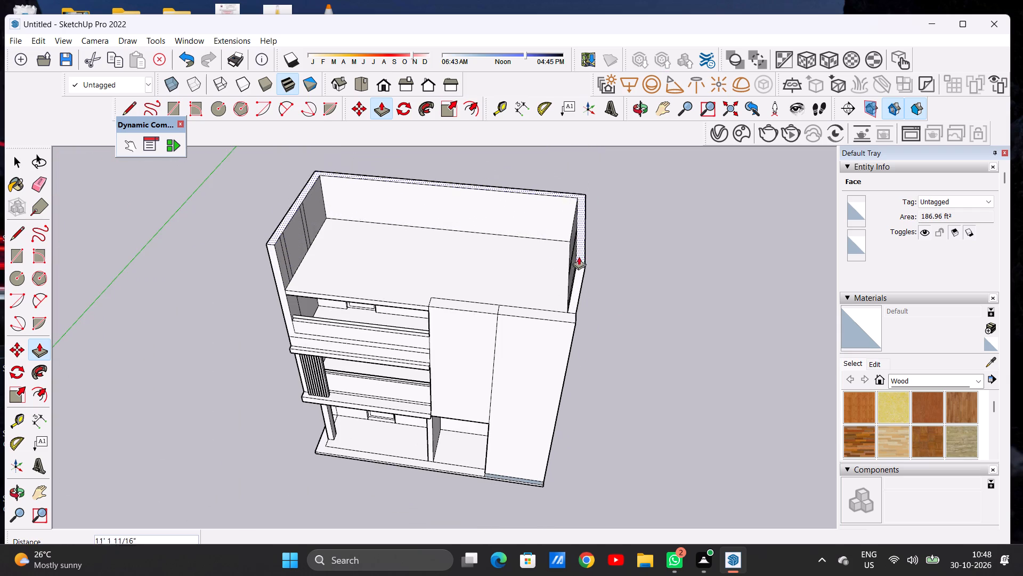
middle_drag(579, 257, 601, 174)
scroll(569, 243, down, 14)
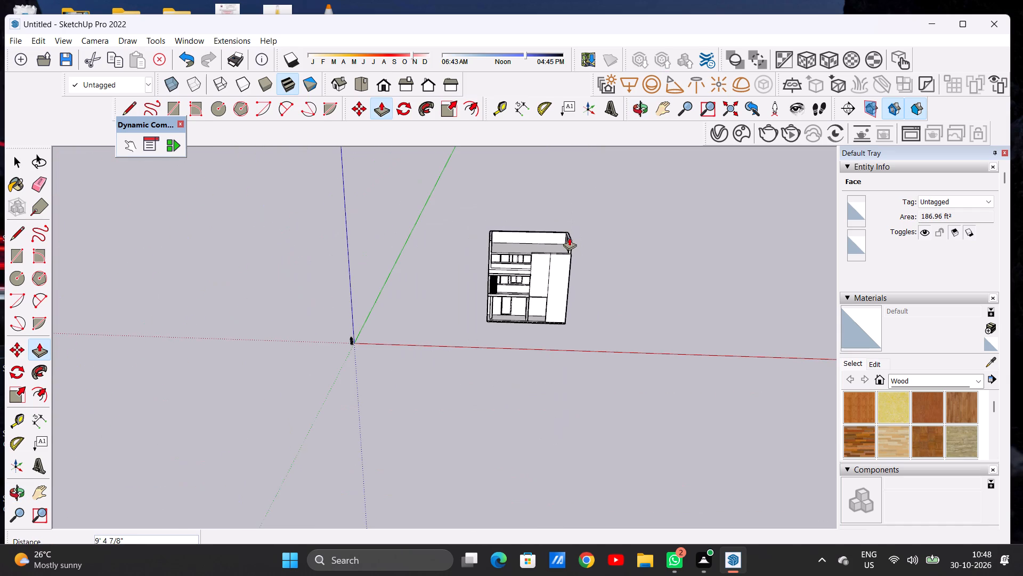
scroll(577, 201, up, 13)
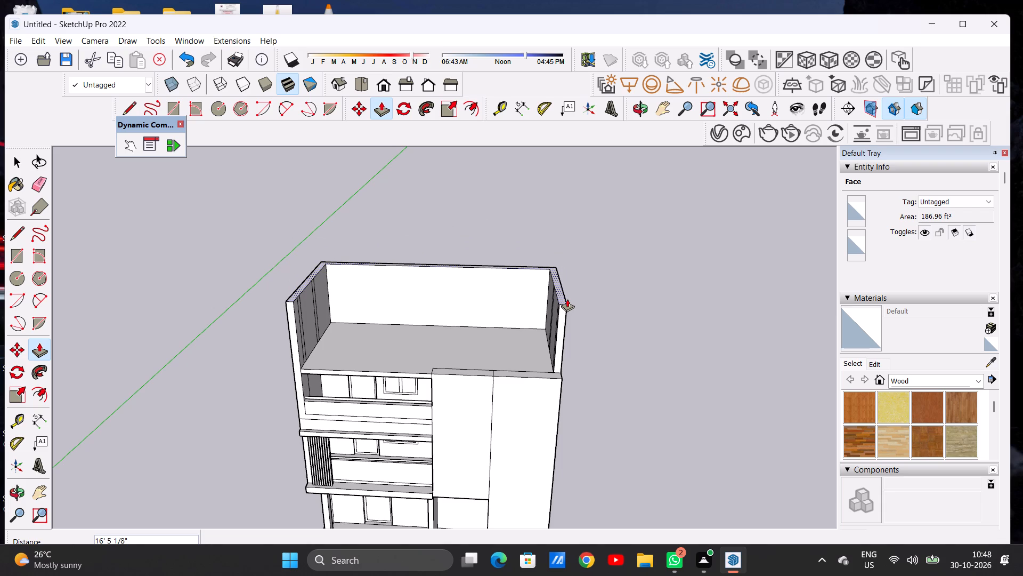
click(567, 299)
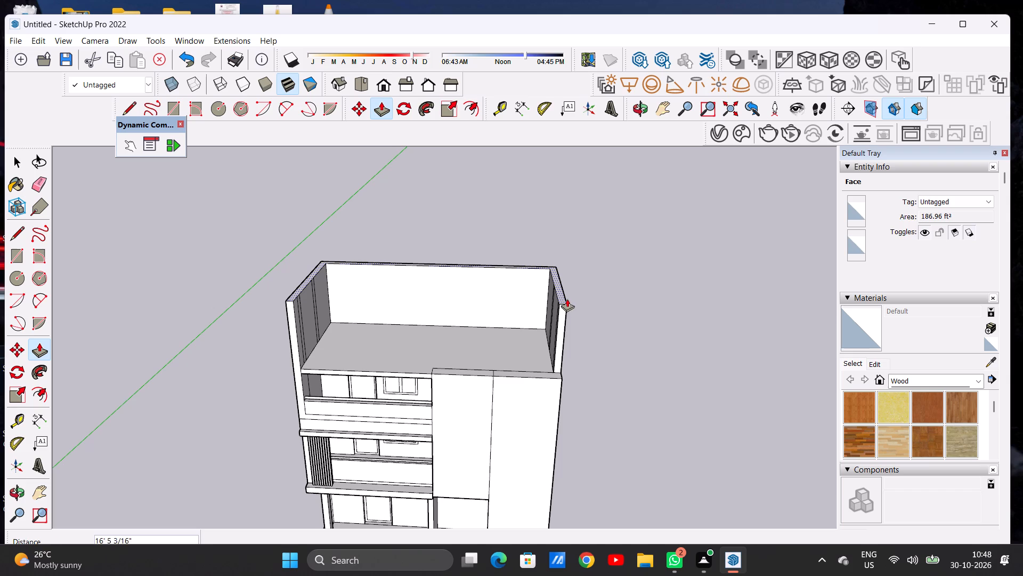
key(space)
Examine the raised back and side walls around the roof slab from the front and from above.
scroll(468, 322, down, 5)
middle_drag(444, 326, 462, 257)
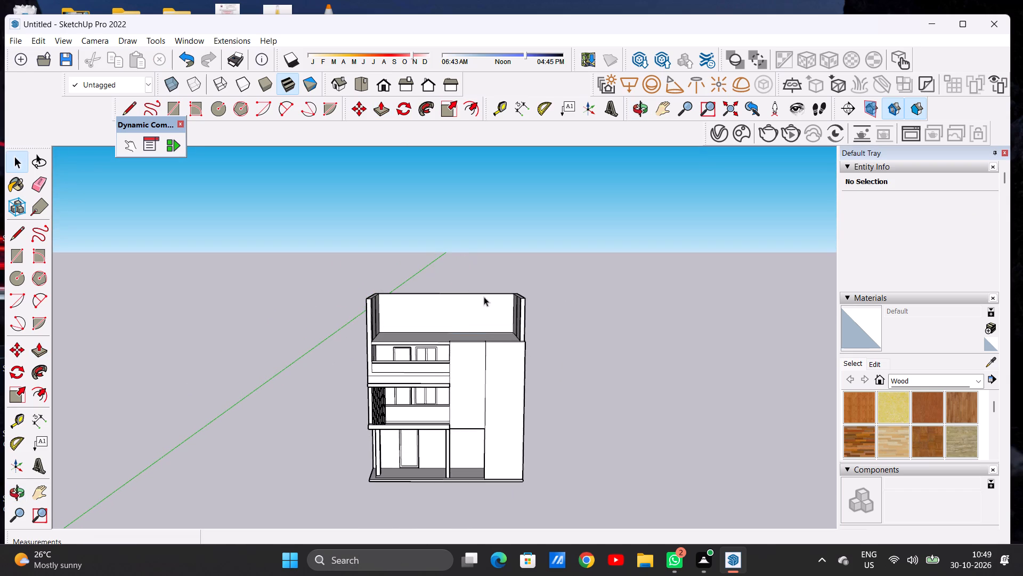
scroll(462, 323, up, 5)
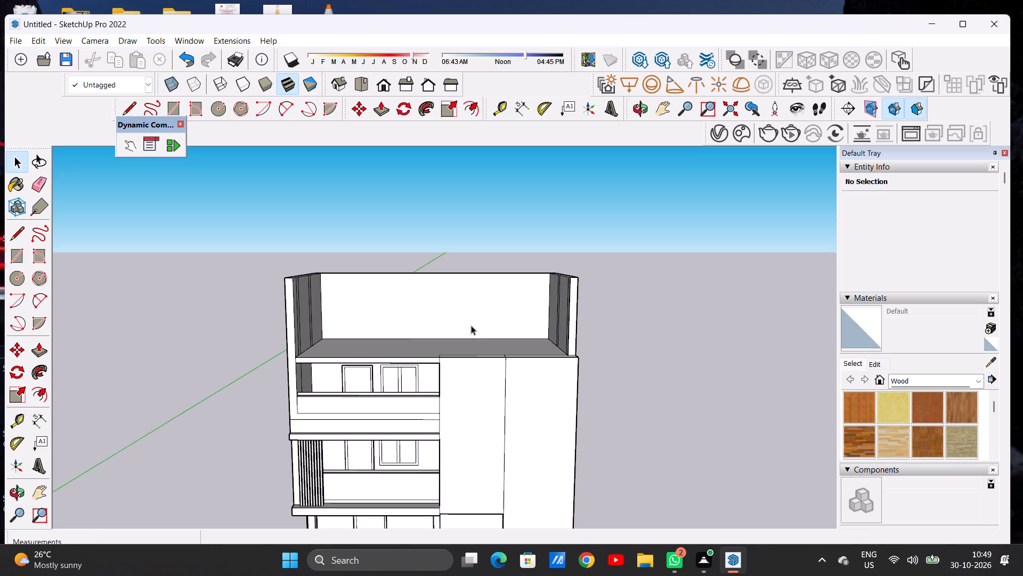
scroll(471, 325, down, 6)
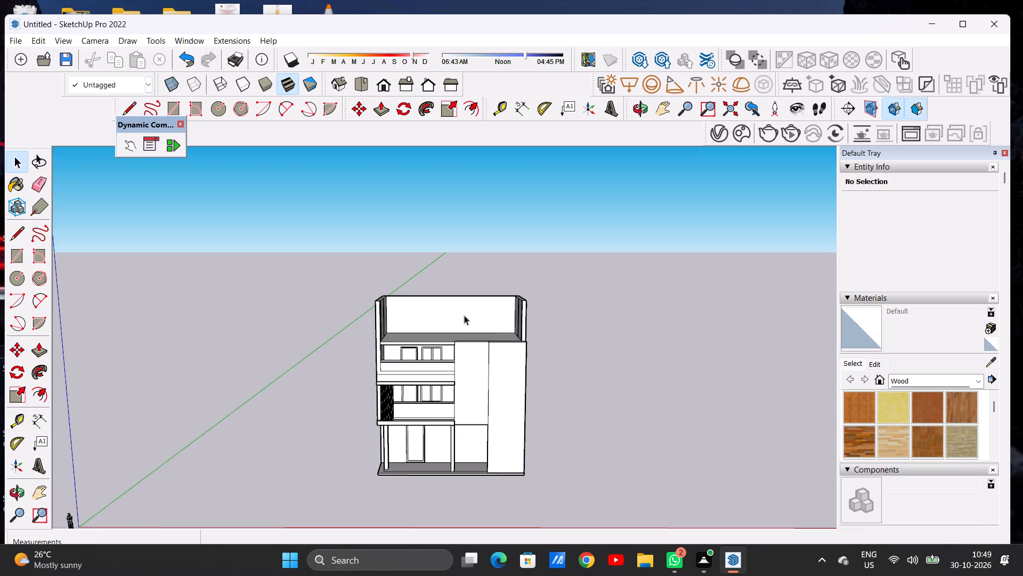
middle_drag(464, 316, 453, 411)
scroll(453, 351, up, 6)
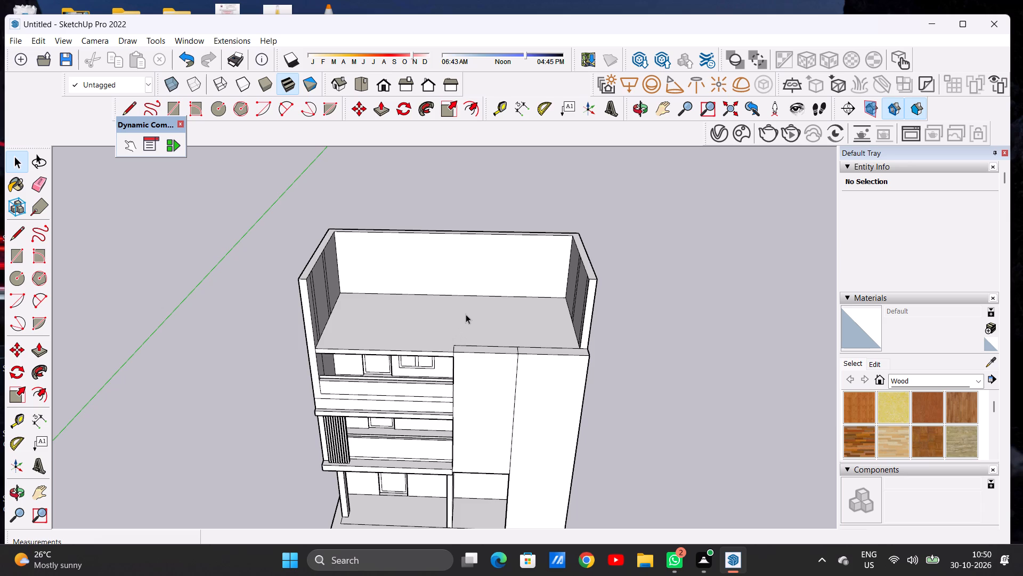
scroll(466, 313, down, 7)
middle_drag(467, 298, 498, 351)
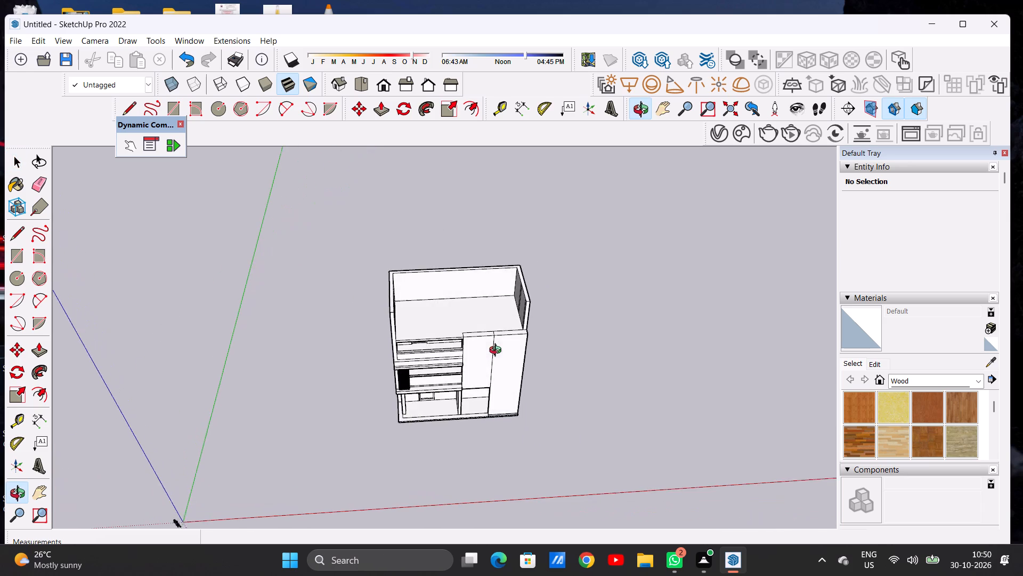
middle_drag(498, 351, 496, 365)
scroll(464, 333, up, 8)
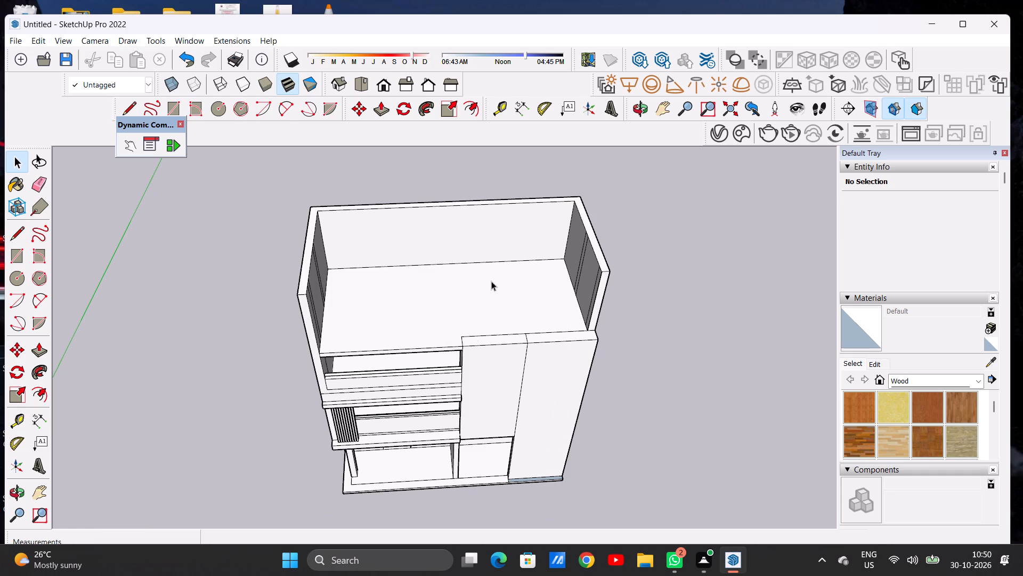
scroll(491, 281, down, 5)
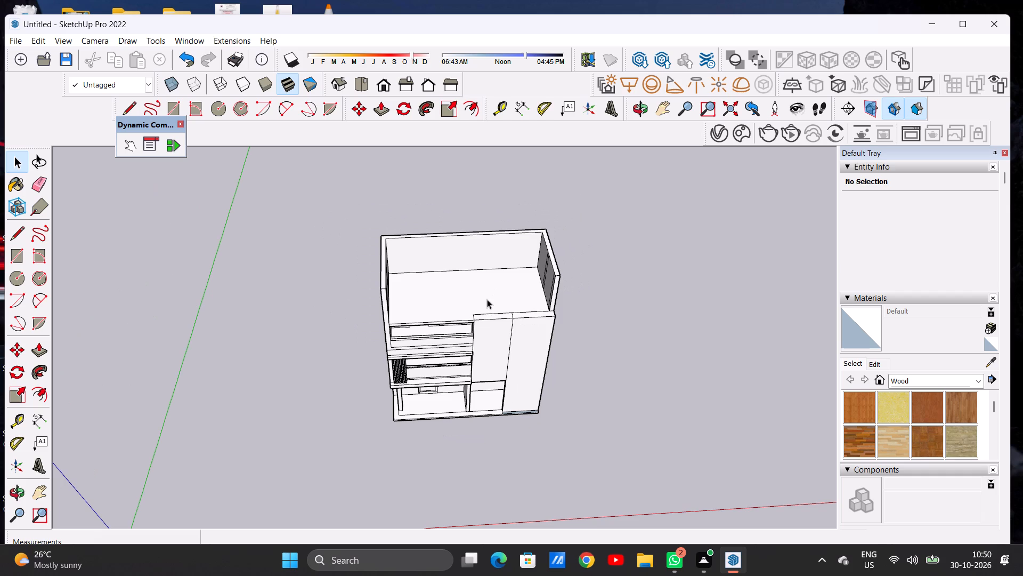
scroll(509, 290, up, 7)
middle_drag(508, 314, 508, 291)
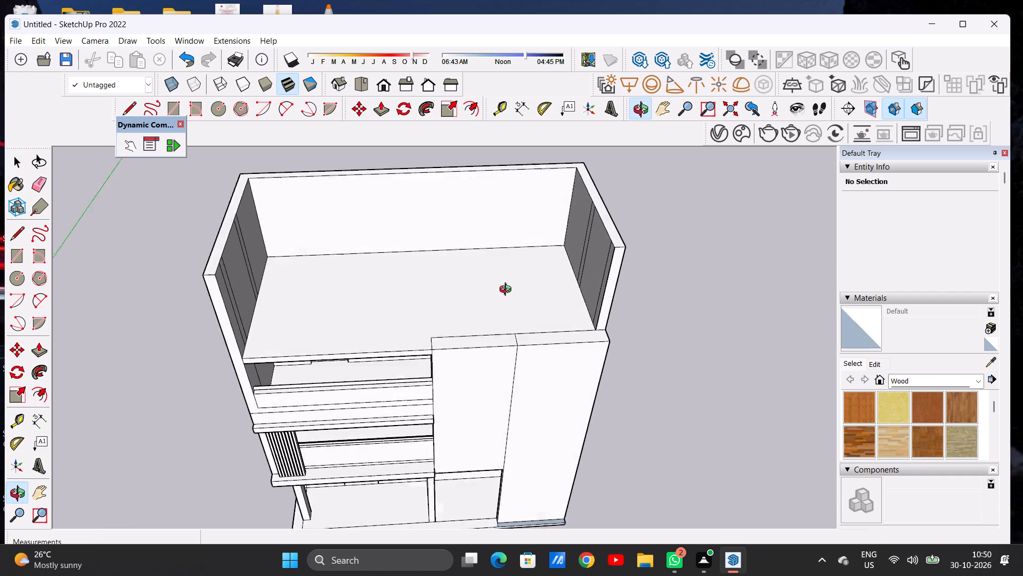
middle_drag(508, 291, 510, 223)
Push/Pull the top face of the front block's outer half up 16' 5 3/16" to the raised side wall's top.
scroll(482, 290, down, 5)
middle_drag(552, 295, 530, 372)
scroll(575, 291, up, 10)
key(p)
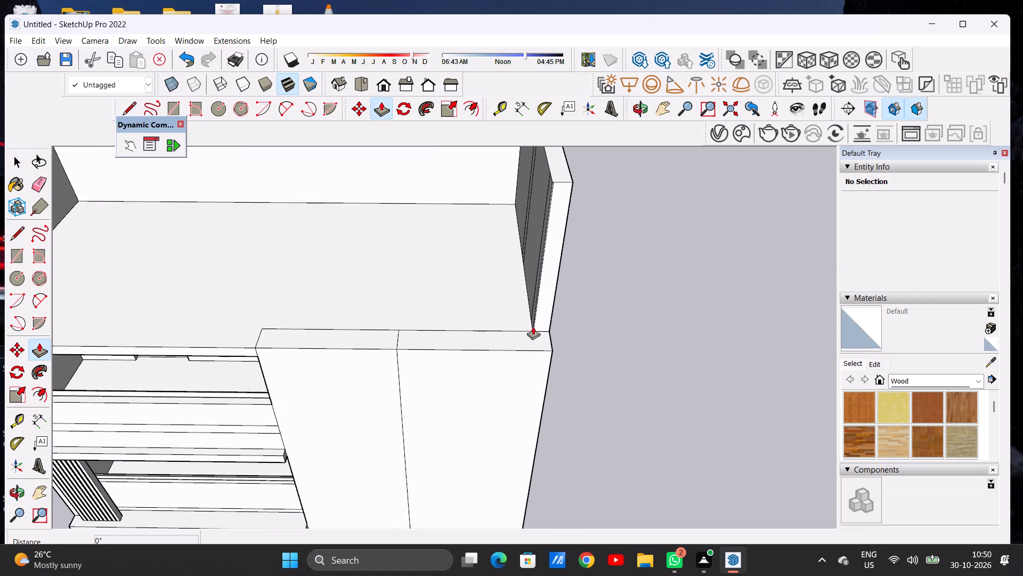
scroll(533, 327, up, 4)
click(537, 346)
scroll(556, 273, down, 12)
scroll(553, 299, up, 1)
scroll(553, 299, down, 8)
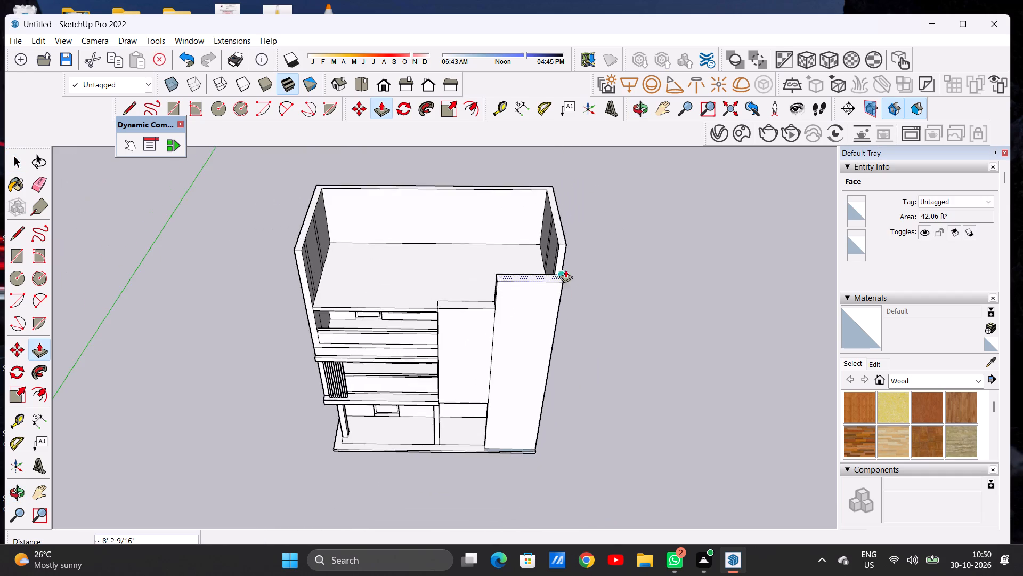
scroll(573, 246, up, 6)
scroll(568, 244, down, 1)
scroll(568, 244, up, 11)
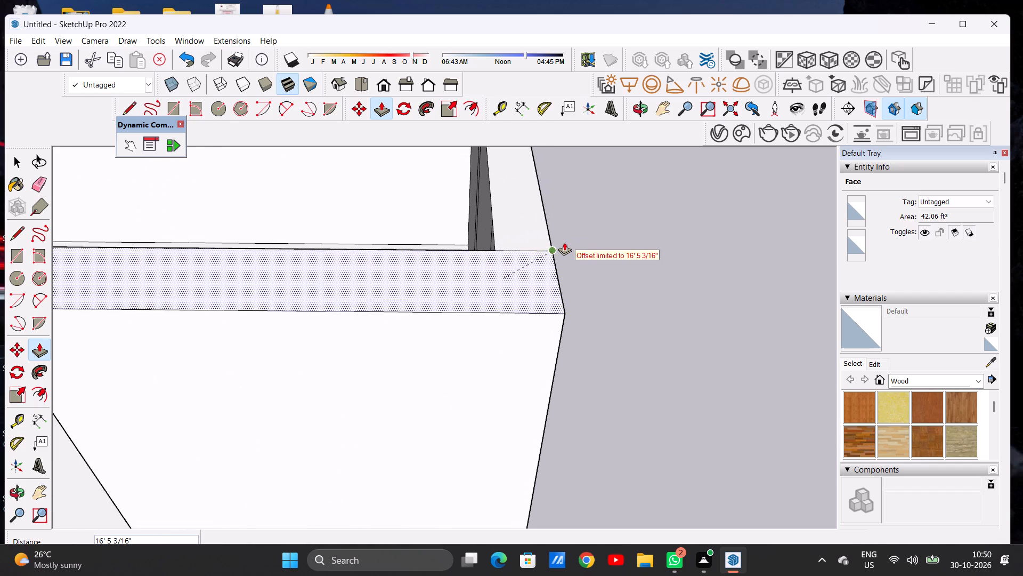
click(564, 242)
Push/Pull the top face of the front block's inner half up 16' 5 3/16" to the outer half's top.
scroll(537, 291, down, 20)
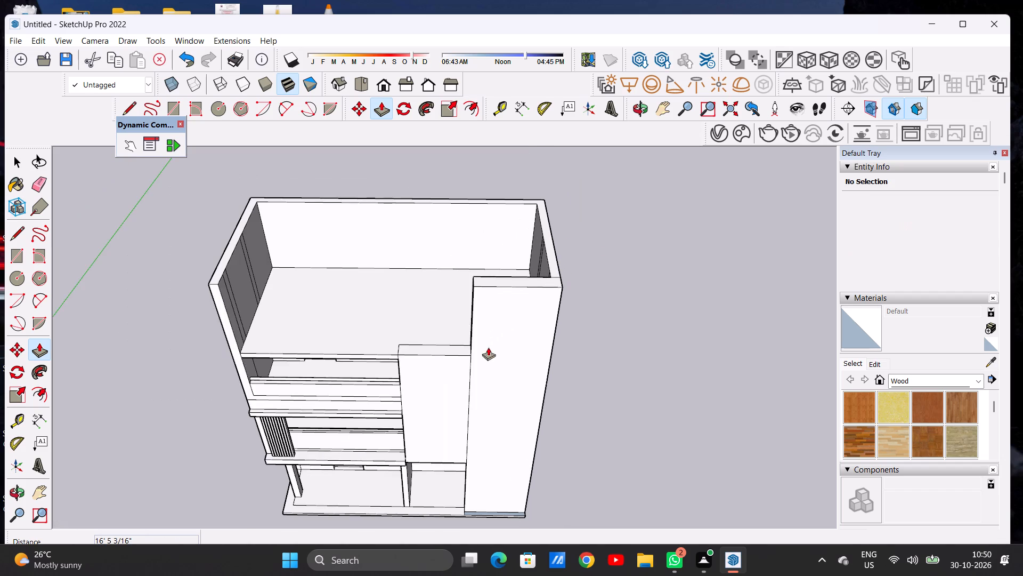
scroll(473, 349, up, 9)
click(462, 354)
scroll(469, 340, down, 1)
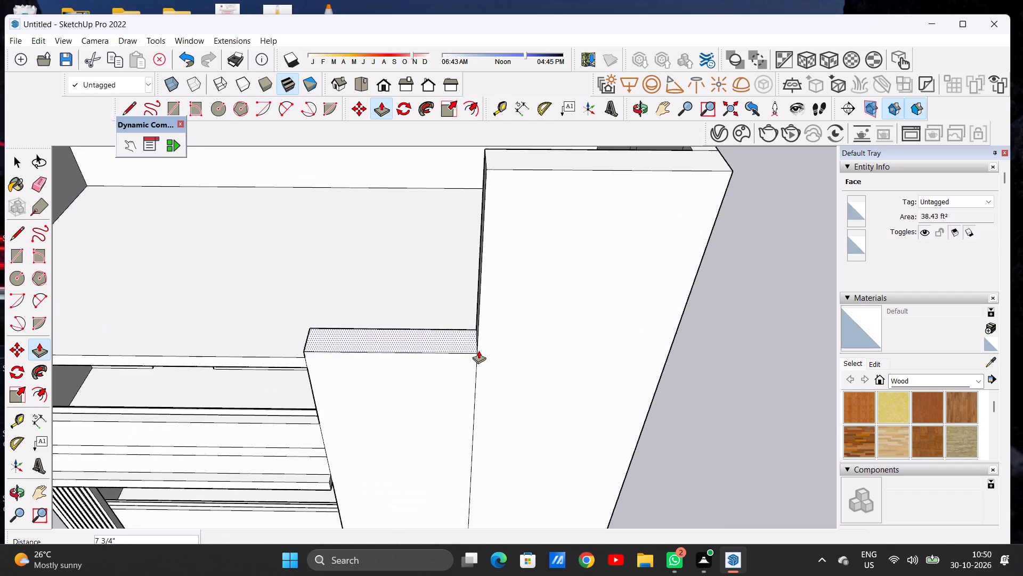
scroll(474, 236, down, 8)
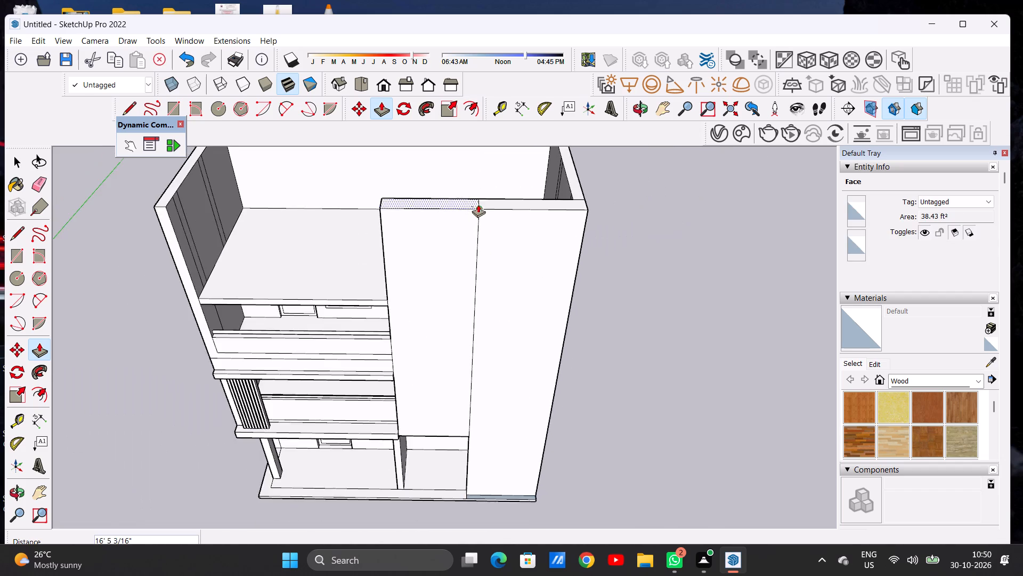
scroll(479, 202, up, 9)
click(479, 221)
key(space)
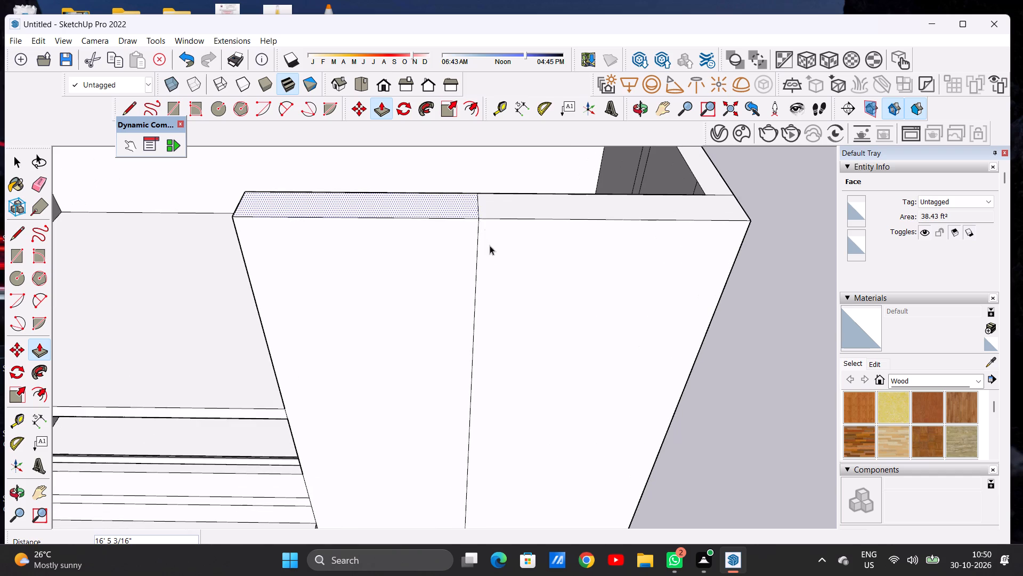
Examine the raised front block and the walls around the roof slab from the front and from above.
scroll(520, 333, down, 17)
middle_drag(507, 364, 510, 217)
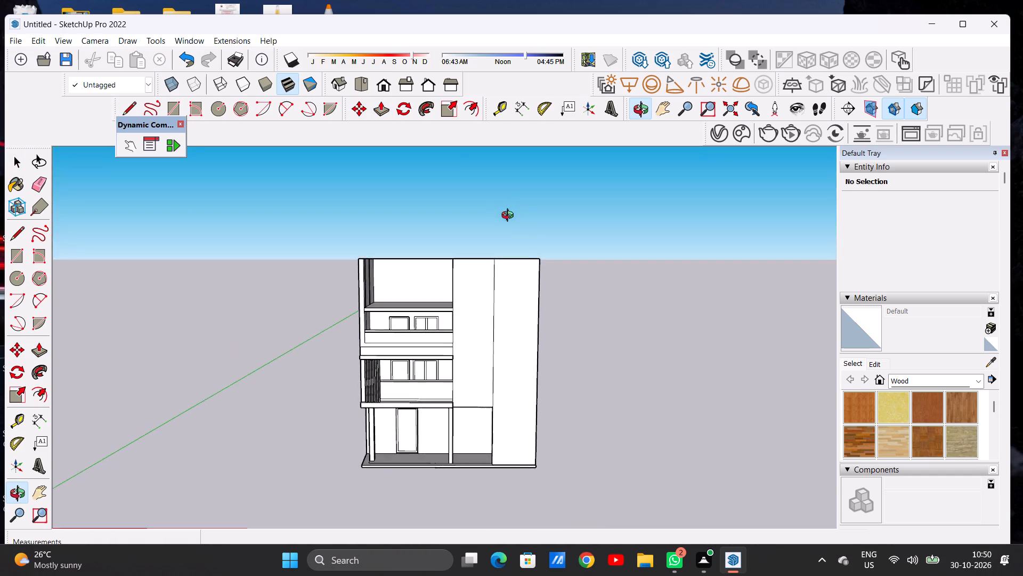
middle_drag(510, 217, 514, 220)
scroll(465, 311, down, 5)
scroll(448, 330, up, 9)
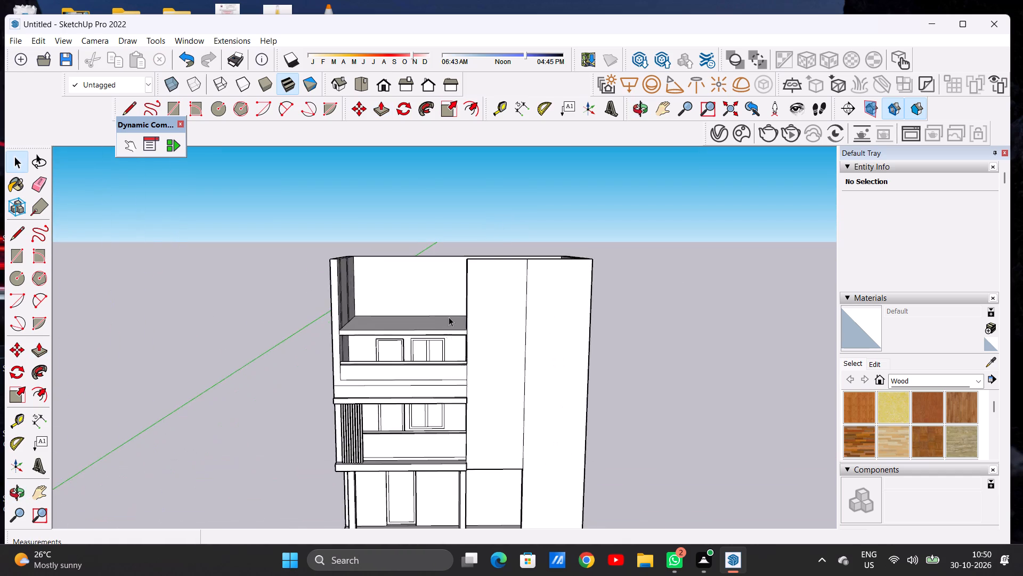
scroll(449, 317, up, 6)
middle_drag(401, 278, 402, 428)
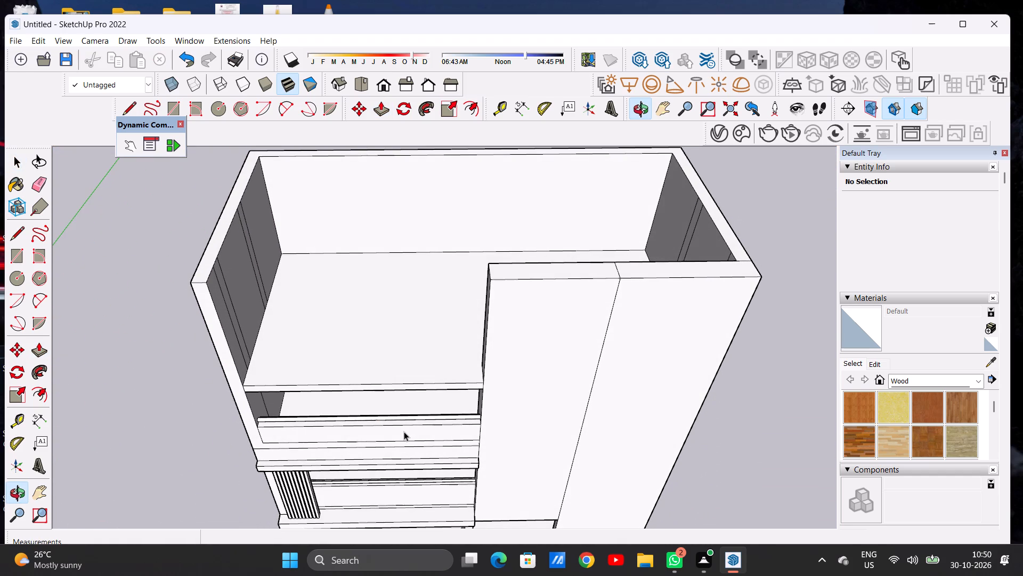
scroll(446, 343, down, 7)
middle_drag(416, 338, 425, 273)
scroll(469, 326, up, 6)
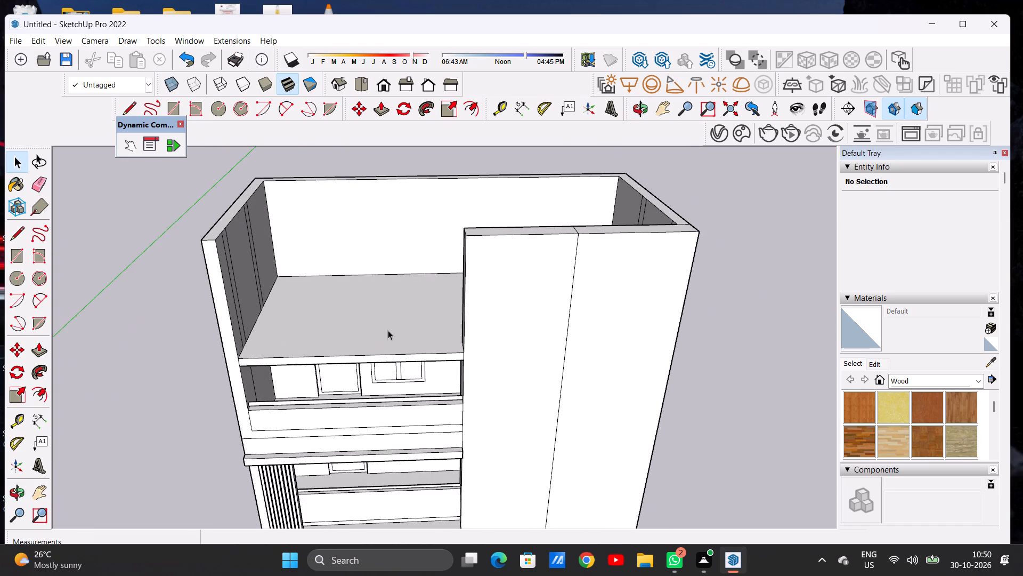
Draw a line about 29' 10 15/16" long across the roof slab just behind its front edge, from the side wall to the front block.
middle_drag(389, 350, 386, 418)
scroll(393, 381, up, 3)
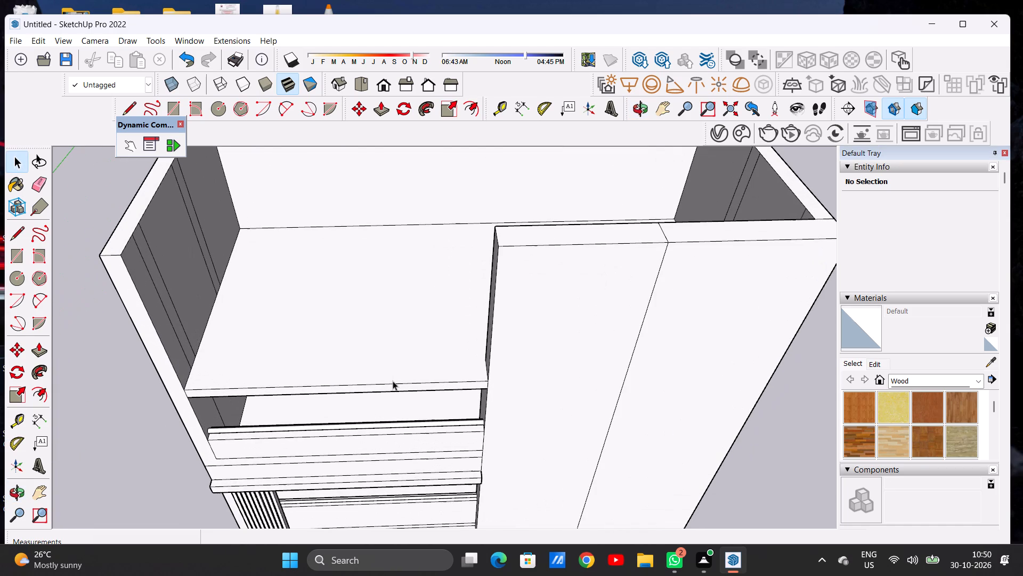
key(l)
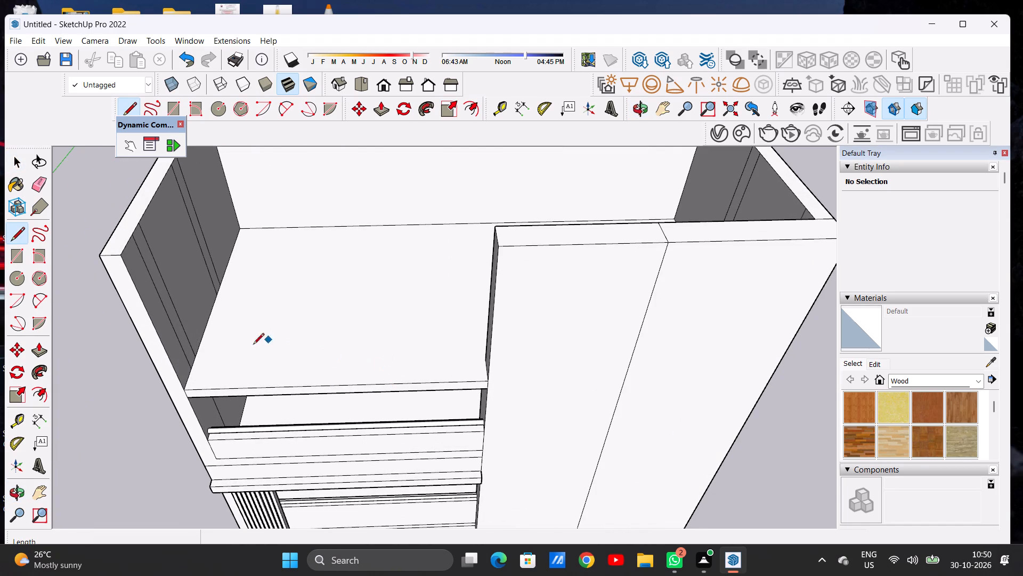
click(192, 365)
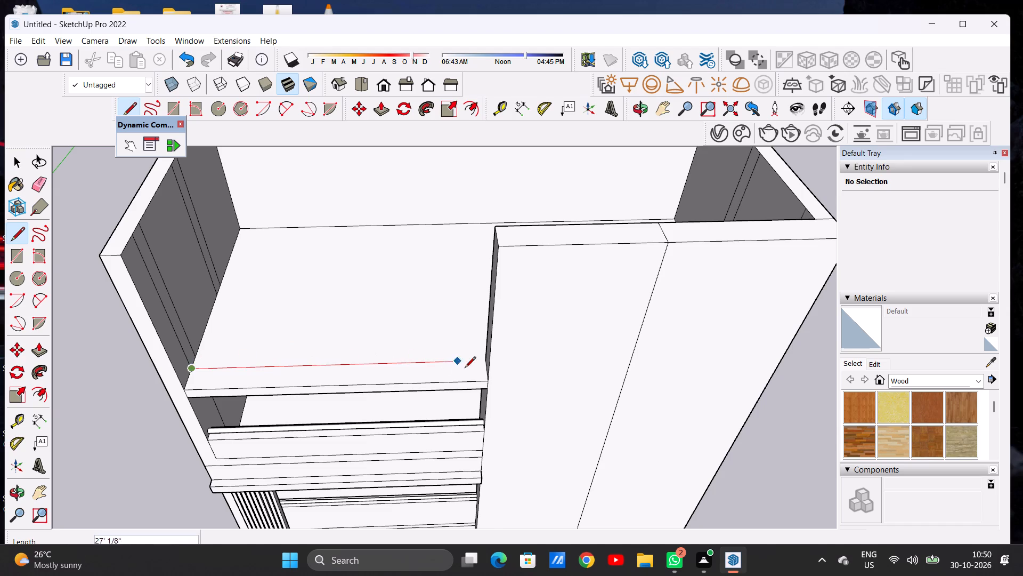
scroll(468, 369, up, 7)
click(497, 353)
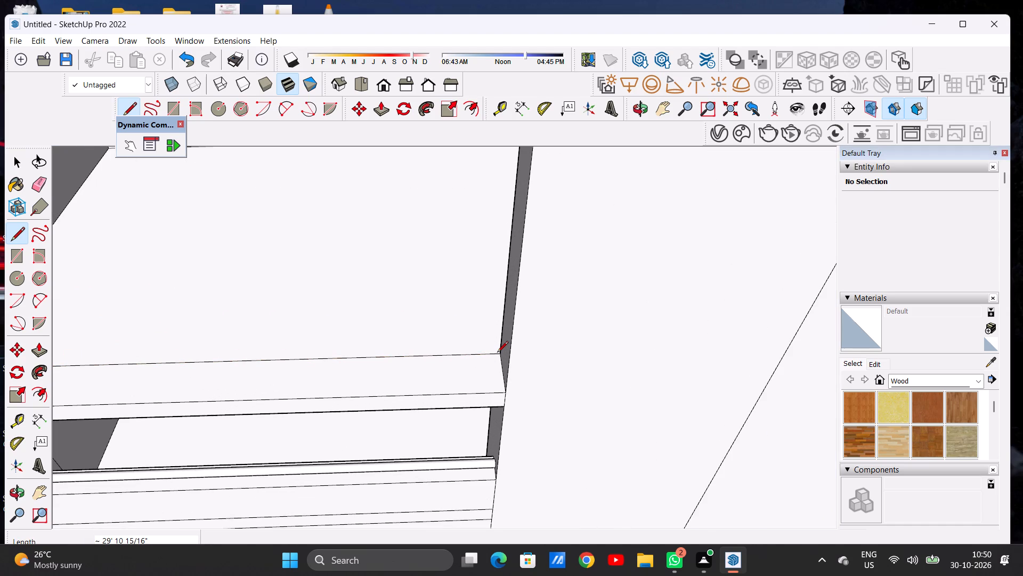
key(space)
Push/Pull the narrow strip along the roof slab's front edge up about 8 3/8".
scroll(458, 375, down, 13)
middle_drag(441, 415, 423, 313)
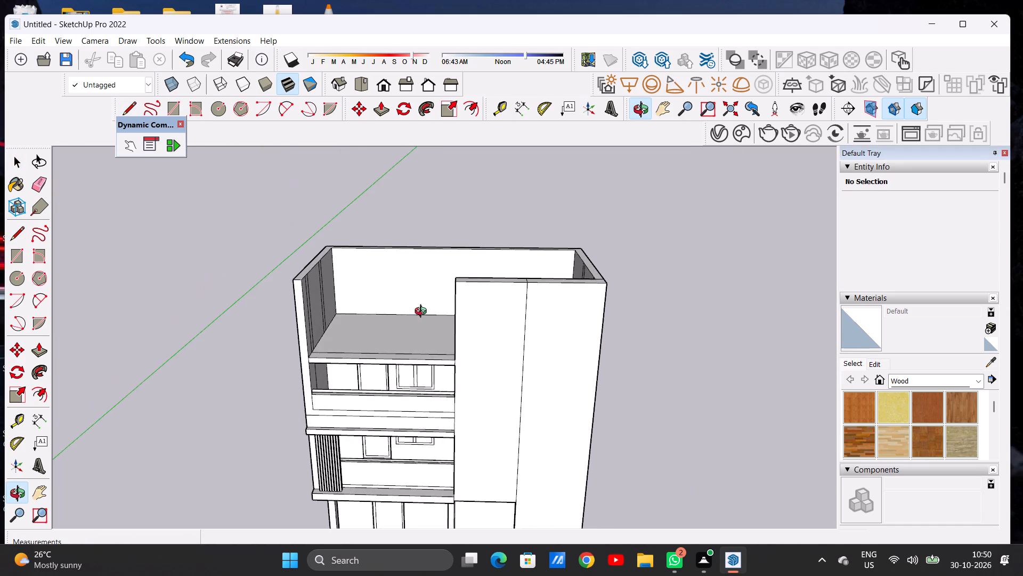
middle_drag(423, 313, 421, 309)
scroll(437, 352, up, 5)
scroll(439, 362, down, 1)
scroll(439, 362, up, 2)
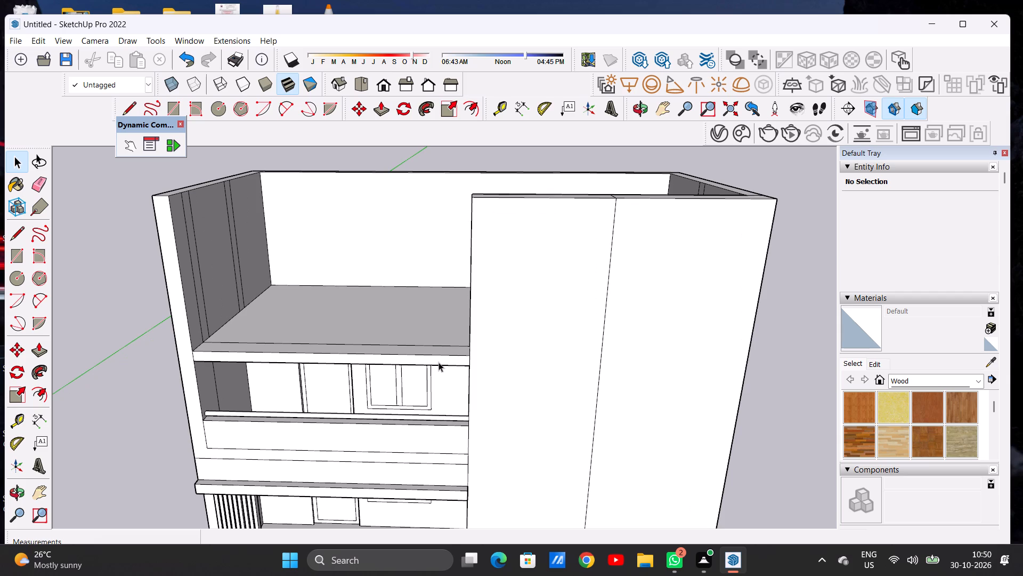
key(p)
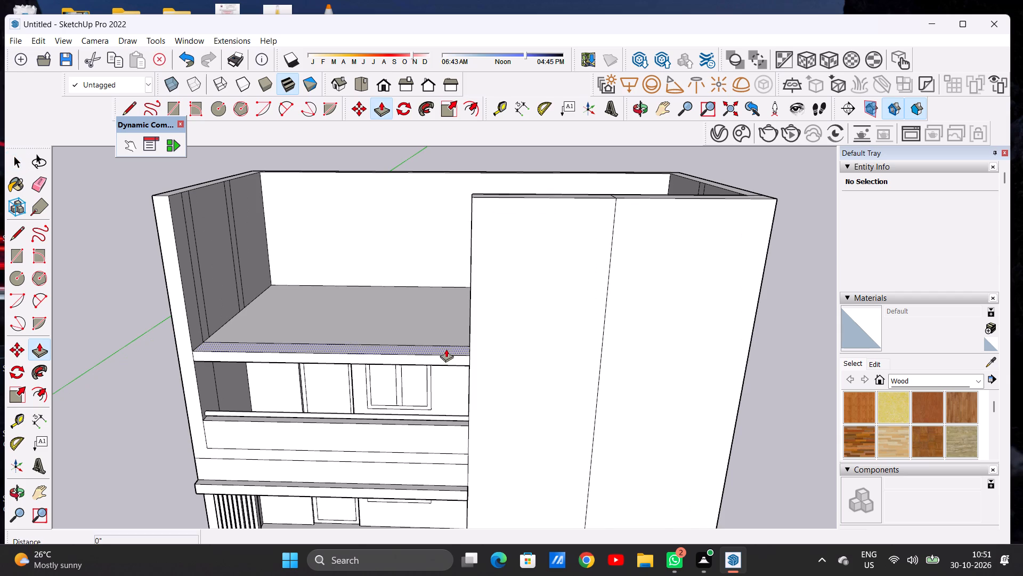
scroll(446, 349, up, 5)
click(450, 348)
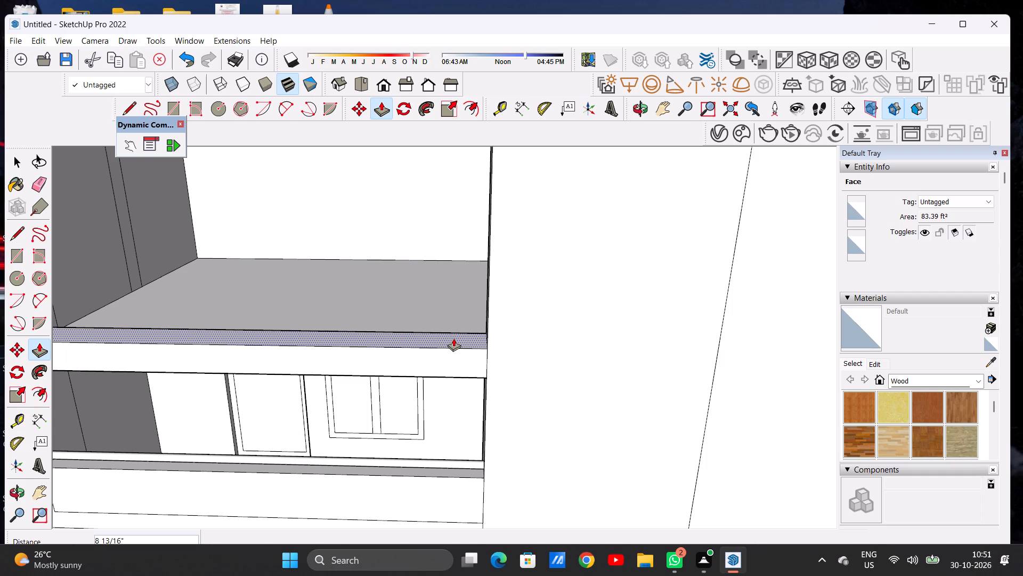
click(453, 338)
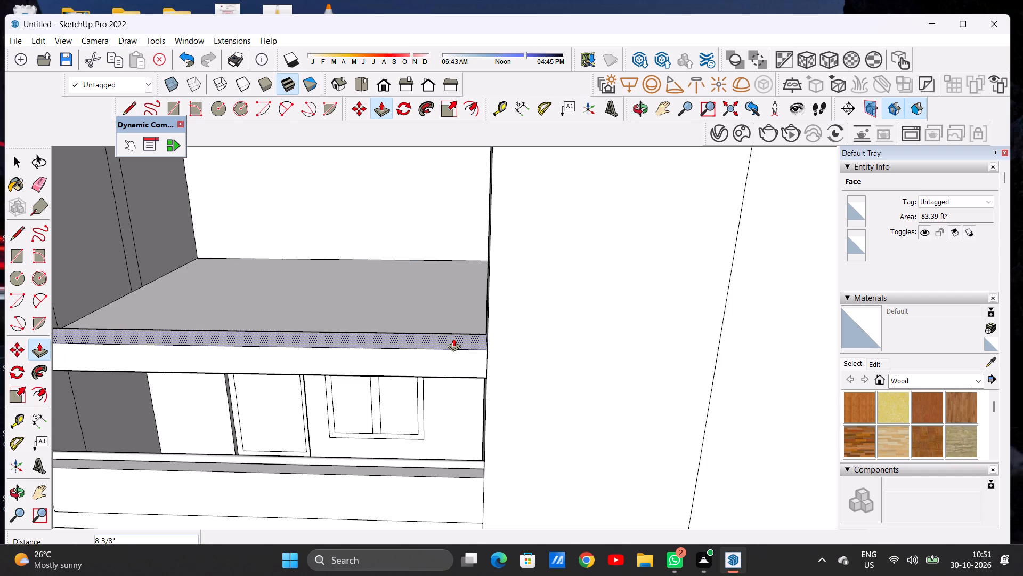
key(space)
Examine the raised front strip and the open roof level from the front and from above.
scroll(474, 393, down, 14)
middle_drag(394, 376, 409, 355)
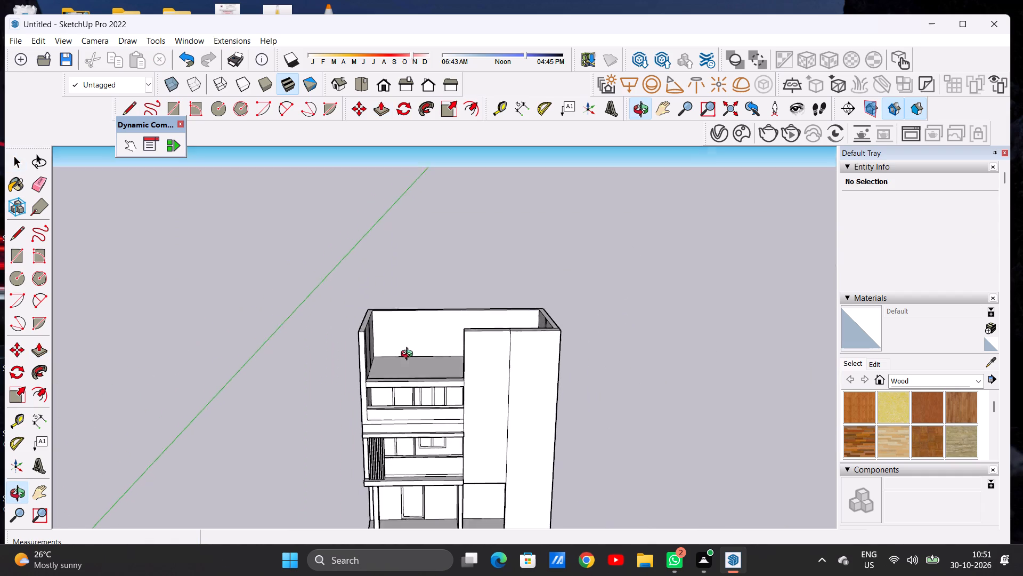
middle_drag(409, 355, 402, 341)
scroll(451, 359, up, 3)
scroll(451, 360, down, 1)
scroll(451, 360, up, 6)
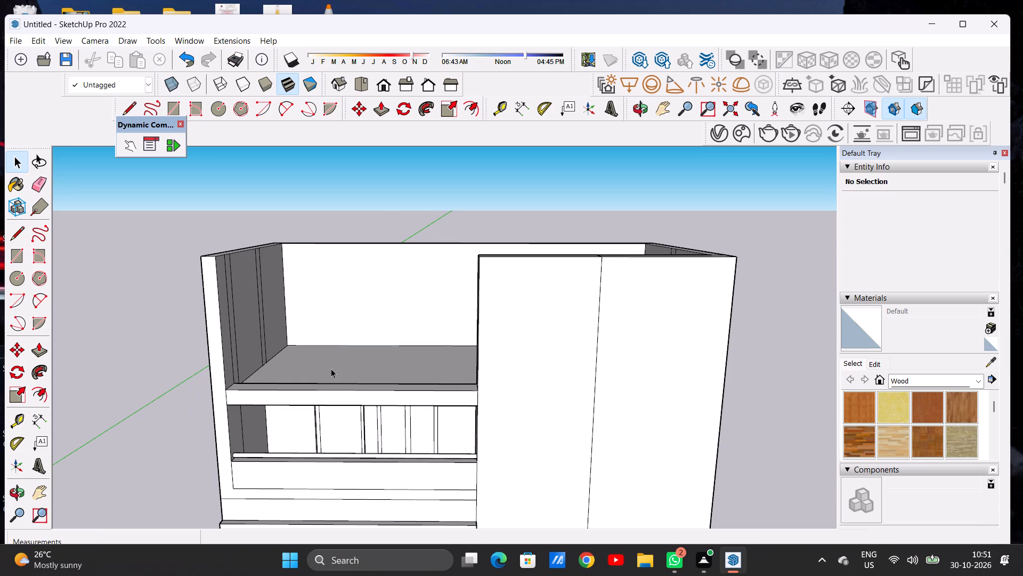
scroll(324, 361, down, 2)
middle_drag(336, 327, 345, 354)
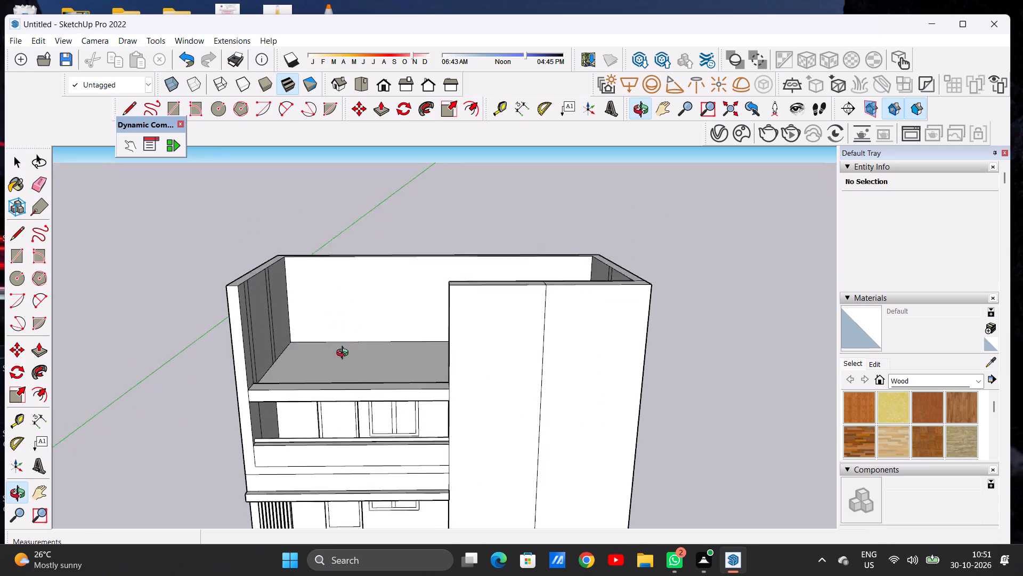
middle_drag(345, 354, 343, 451)
middle_drag(346, 345, 344, 441)
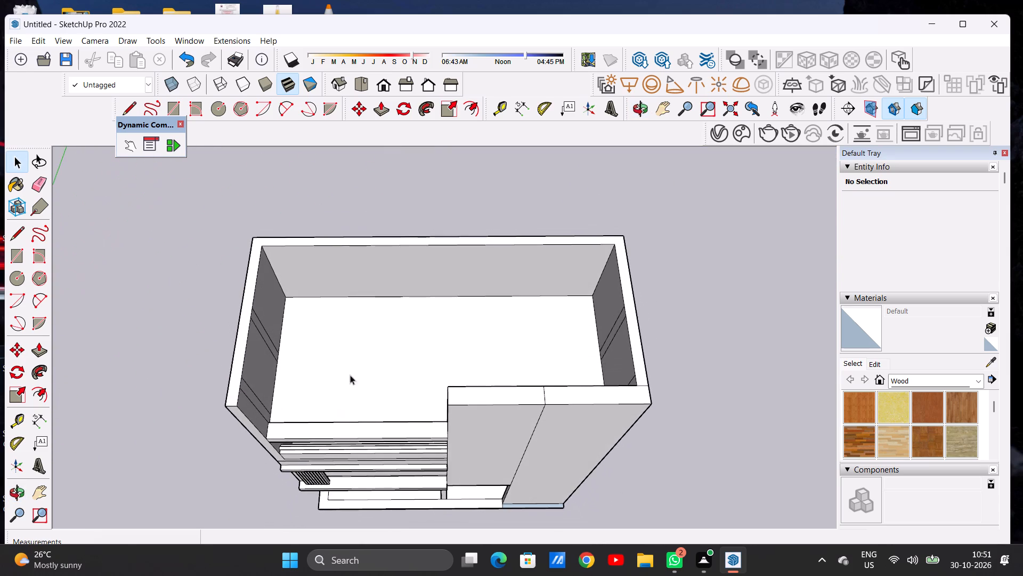
Draw two parallel lines about 57' 1 3/8" long across the roof slab between the side walls, joining the ends of their paired edge lines.
scroll(360, 346, up, 5)
key(l)
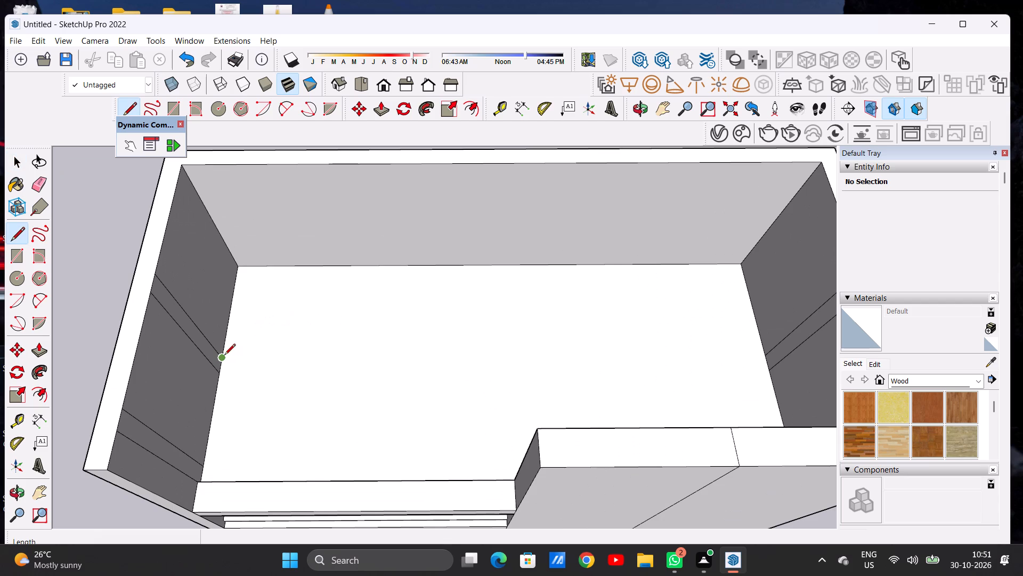
click(224, 356)
scroll(316, 355, down, 7)
scroll(500, 351, up, 3)
scroll(500, 351, down, 1)
scroll(500, 351, up, 2)
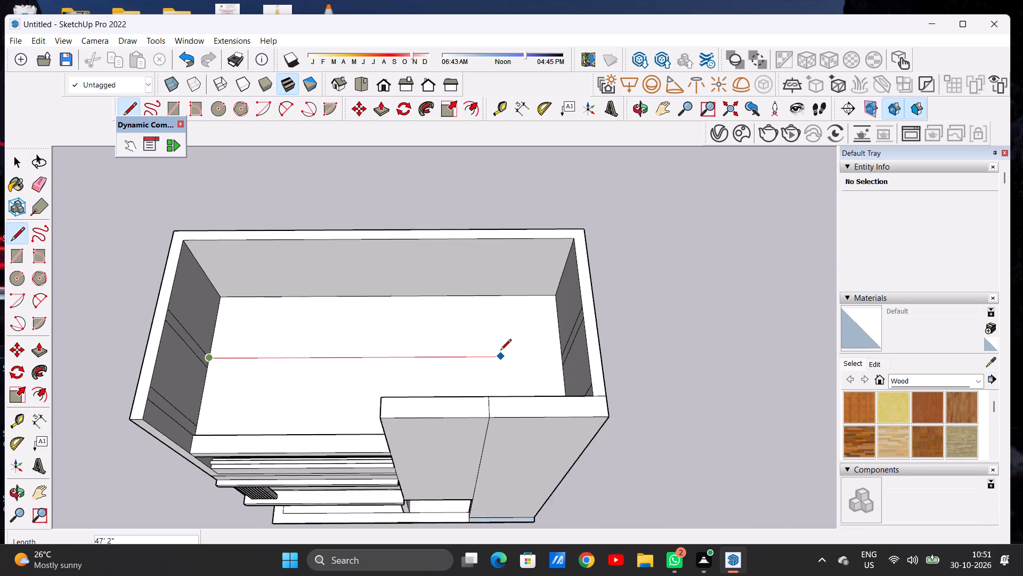
scroll(500, 351, up, 6)
click(625, 361)
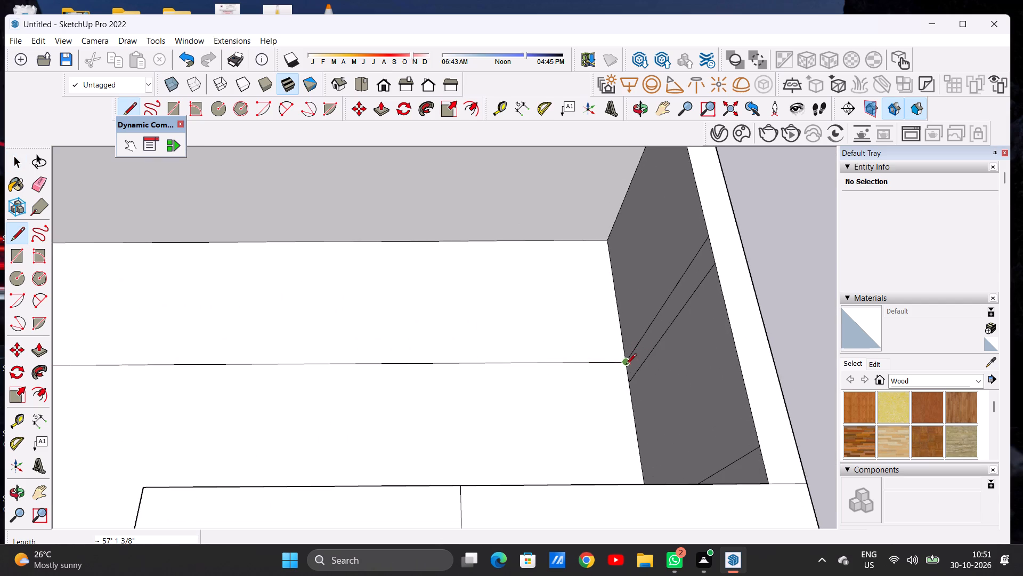
click(630, 380)
scroll(612, 382, down, 8)
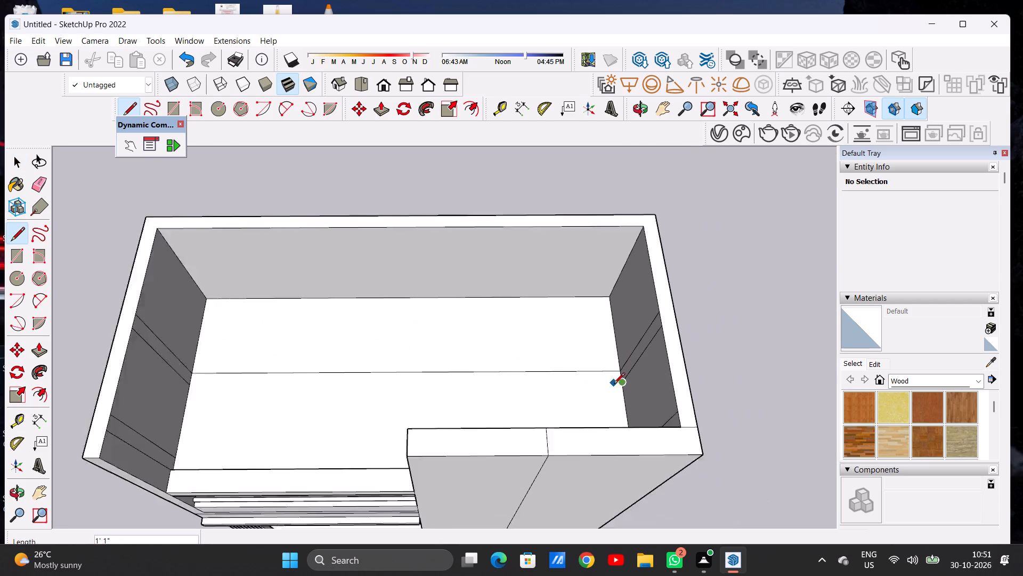
scroll(260, 388, up, 5)
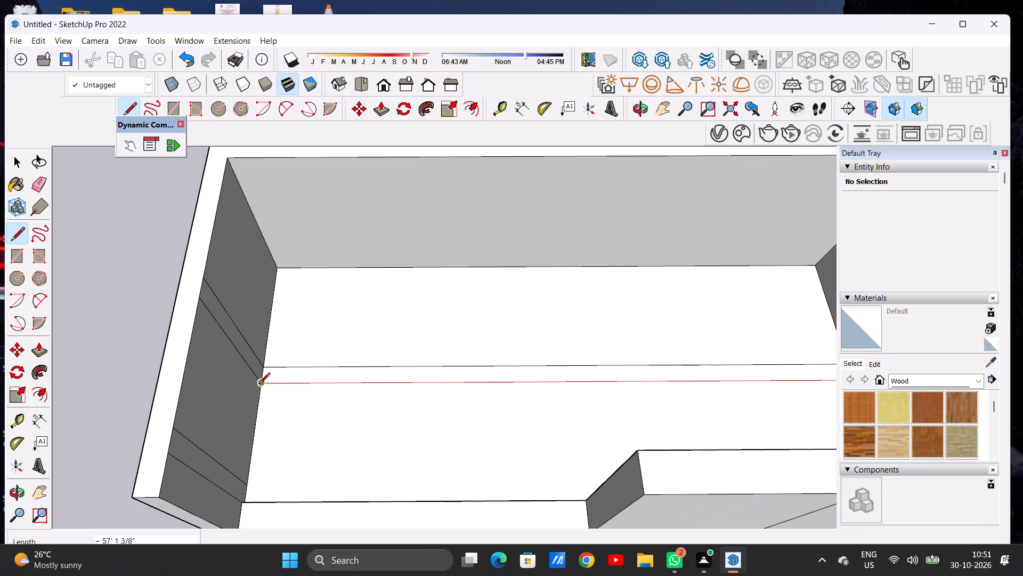
click(259, 385)
key(space)
Push/Pull the strip between the two lines across the roof slab up 16' 5 3/16" to the side walls' tops.
scroll(437, 439, down, 11)
middle_drag(591, 428, 588, 412)
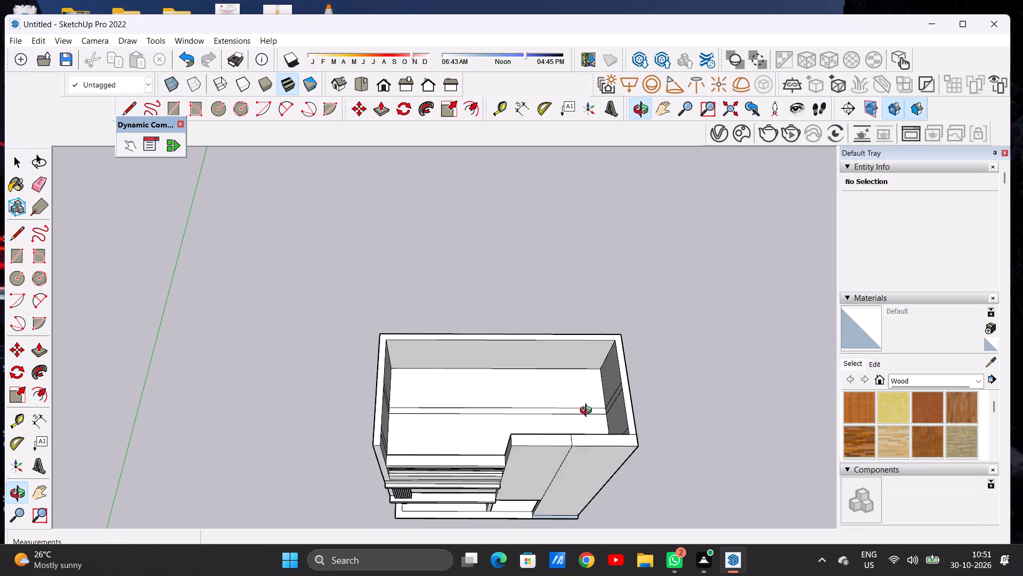
middle_drag(588, 412, 585, 395)
scroll(589, 398, up, 8)
key(p)
scroll(616, 410, up, 6)
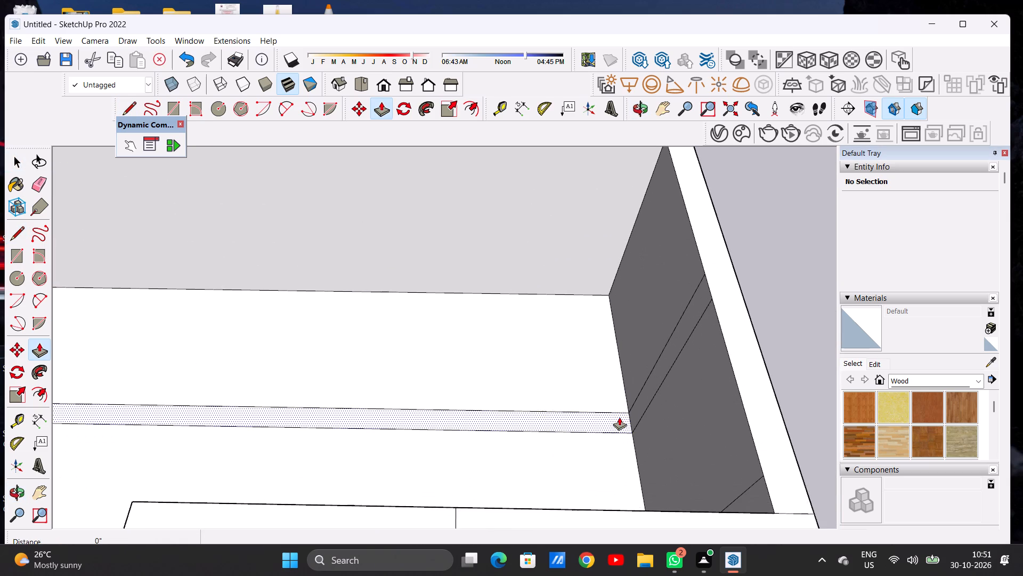
click(619, 417)
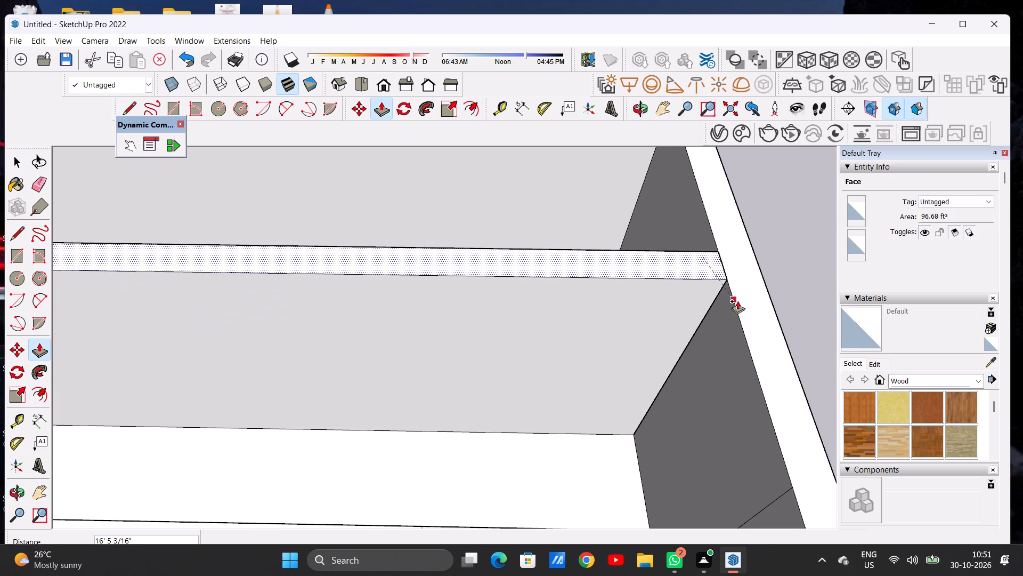
click(725, 284)
key(space)
Draw a rectangle about 48' 6" by 13' 8" on the inner cross wall's front face, starting on its bottom edge.
scroll(564, 383, down, 6)
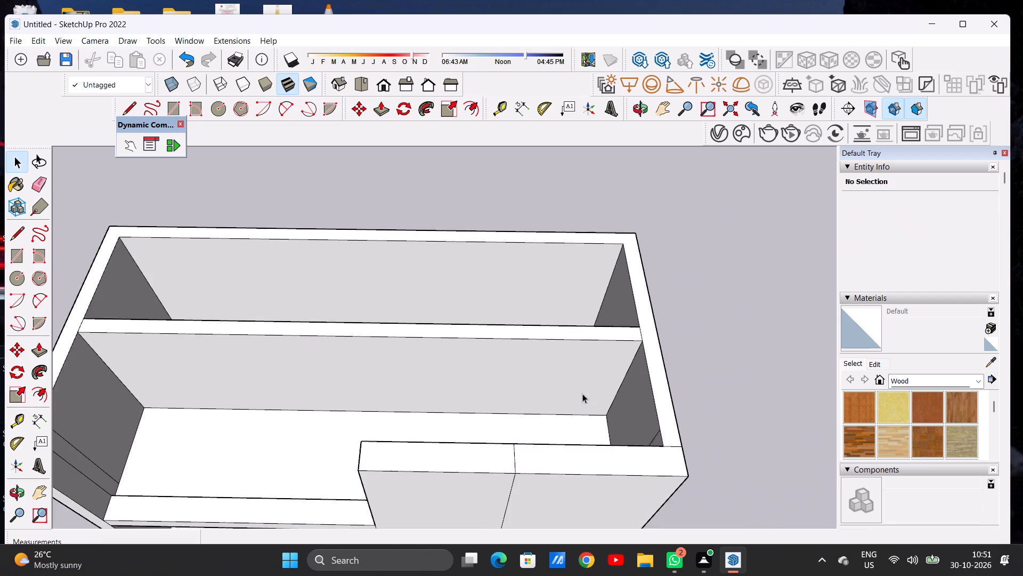
scroll(582, 394, down, 7)
middle_drag(516, 412, 521, 275)
scroll(521, 275, up, 1)
scroll(499, 332, down, 4)
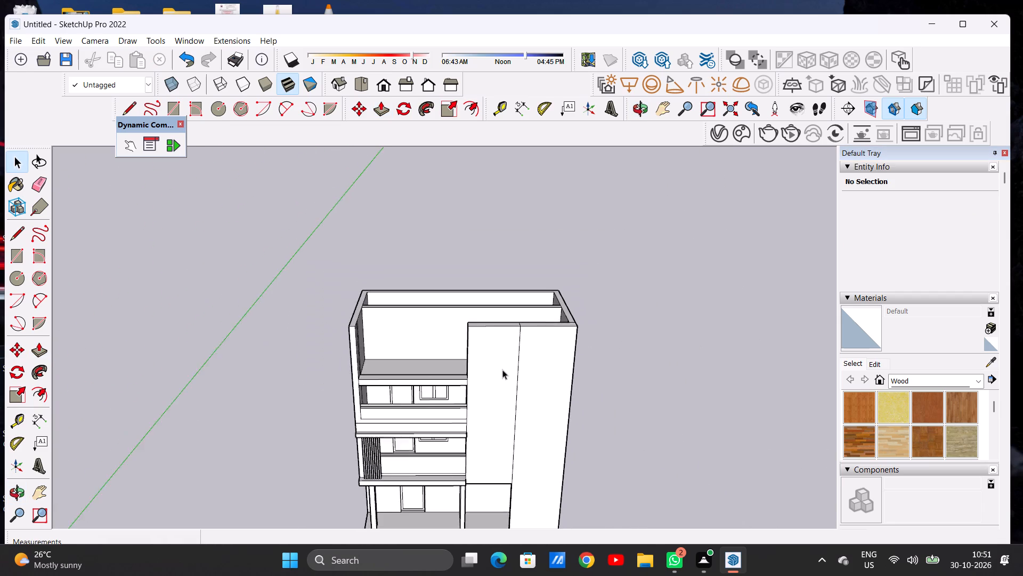
scroll(502, 370, down, 4)
scroll(402, 340, up, 5)
scroll(402, 340, down, 1)
middle_drag(456, 350, 448, 323)
scroll(448, 323, up, 1)
scroll(452, 338, down, 1)
scroll(453, 339, up, 5)
key(r)
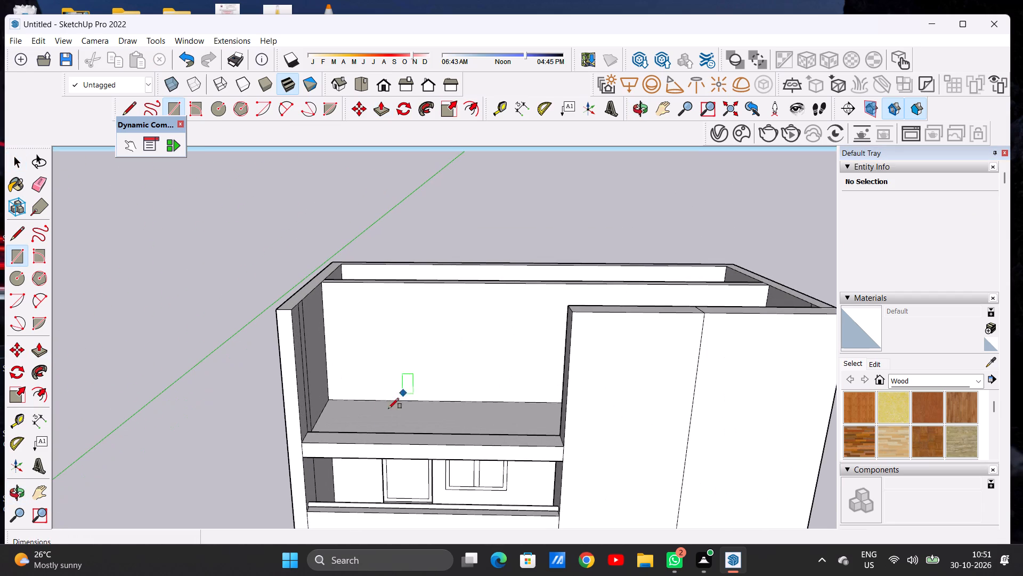
click(362, 399)
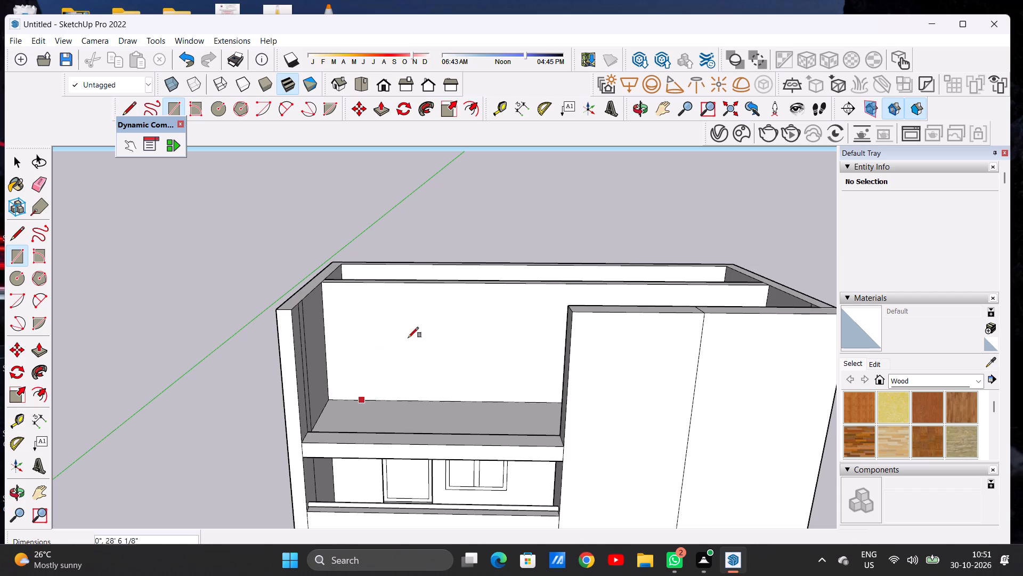
middle_drag(569, 301, 545, 356)
scroll(621, 329, up, 6)
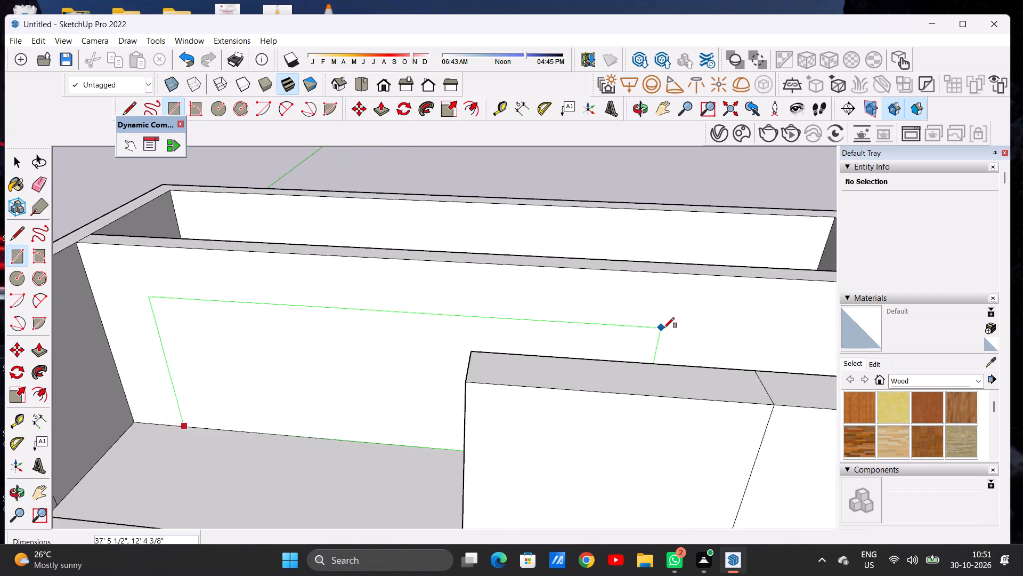
scroll(664, 328, up, 3)
scroll(640, 333, down, 13)
scroll(708, 329, up, 5)
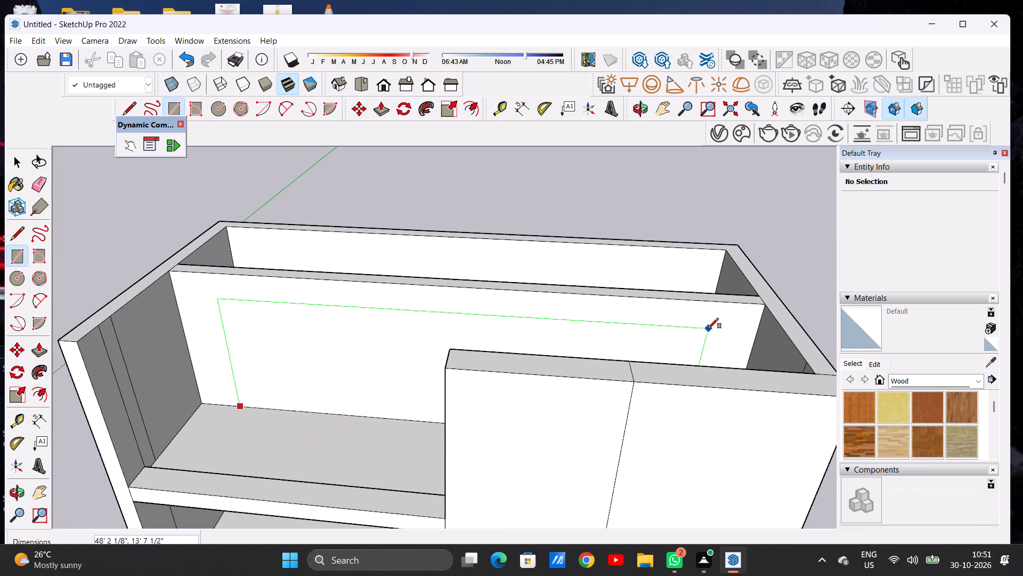
click(712, 329)
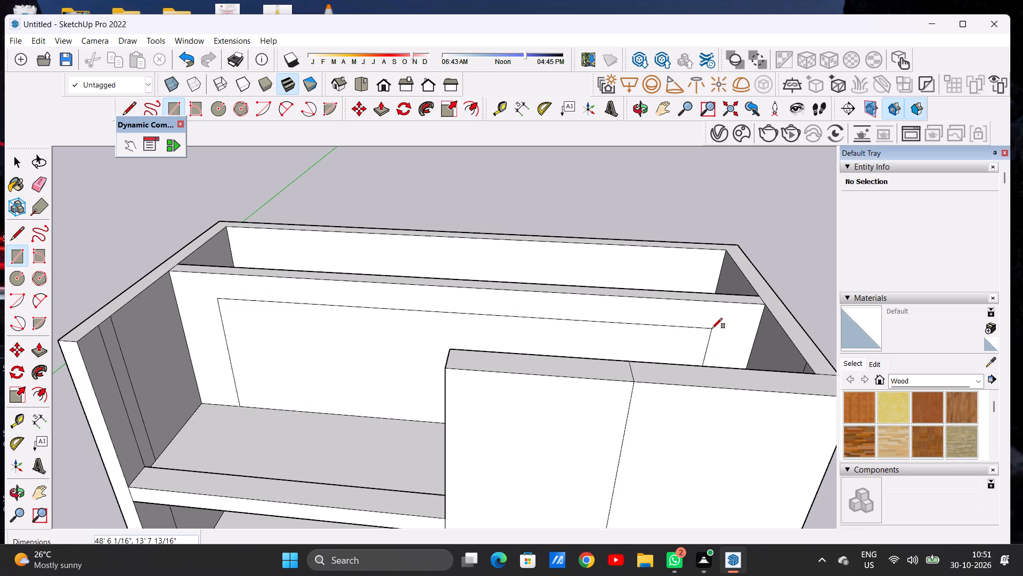
key(space)
Push/Pull the rectangle about 1' 8 5/16" back through the cross wall's thickness to cut a wide opening.
middle_drag(607, 315, 512, 352)
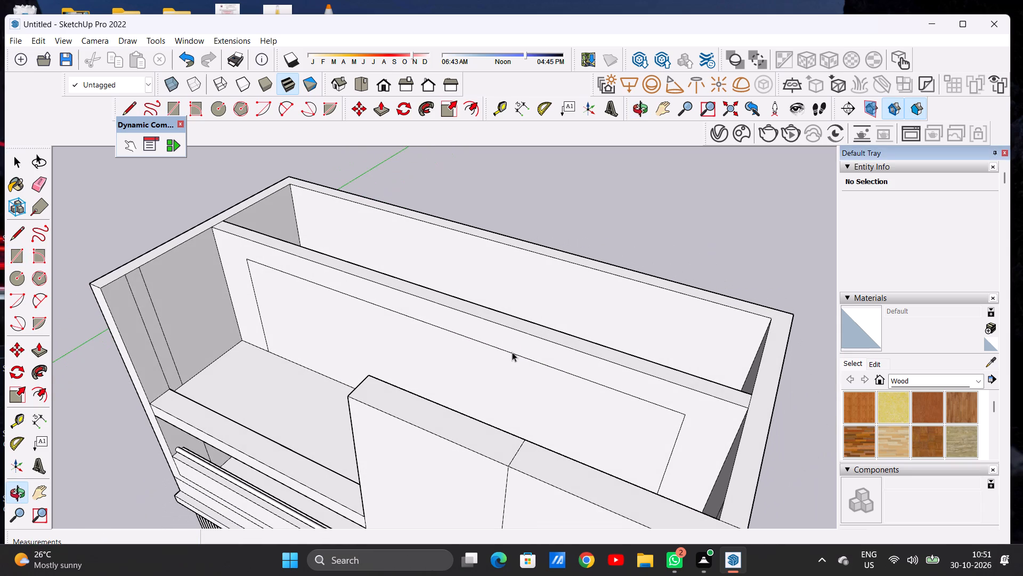
key(p)
click(535, 383)
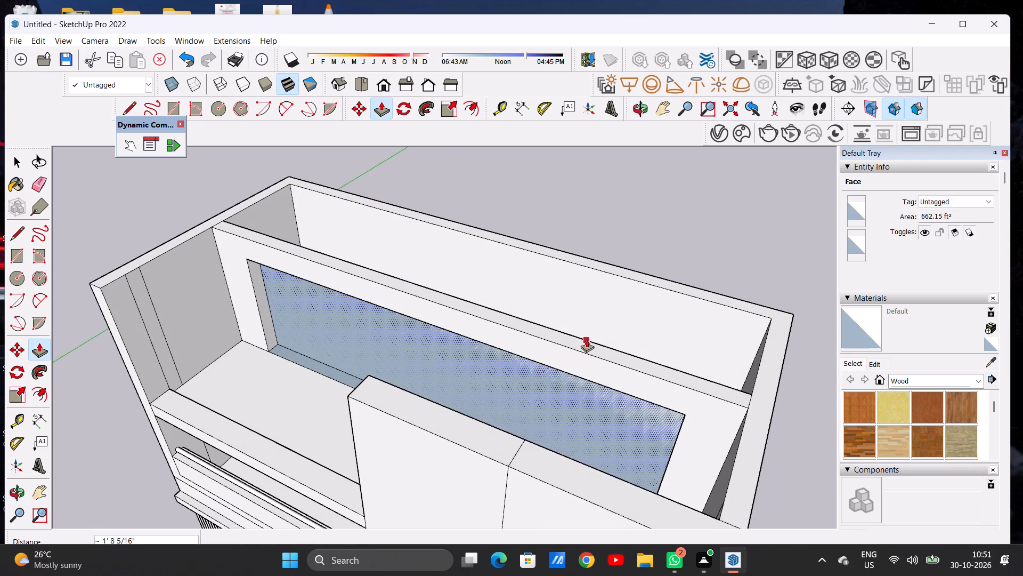
click(587, 339)
key(space)
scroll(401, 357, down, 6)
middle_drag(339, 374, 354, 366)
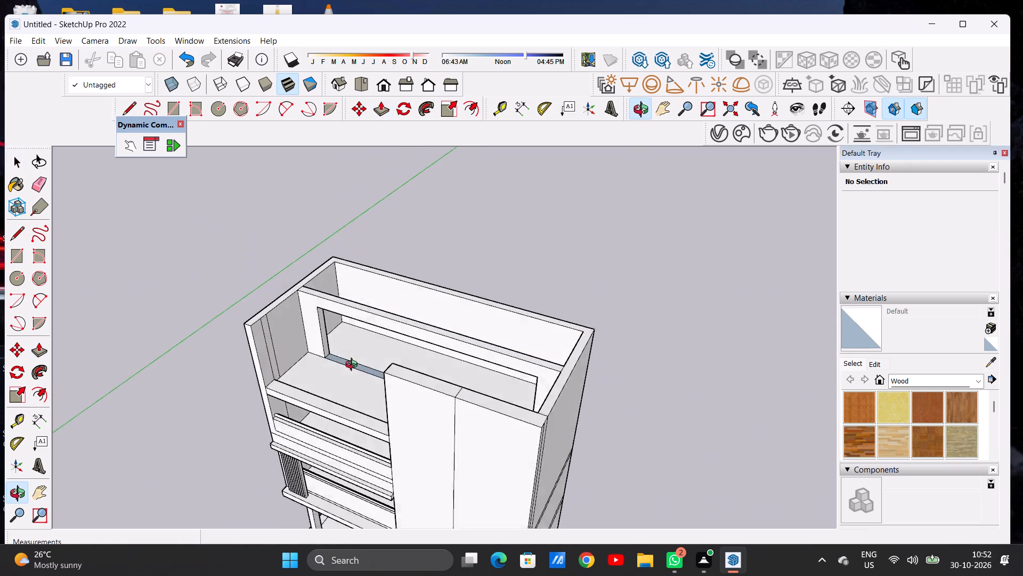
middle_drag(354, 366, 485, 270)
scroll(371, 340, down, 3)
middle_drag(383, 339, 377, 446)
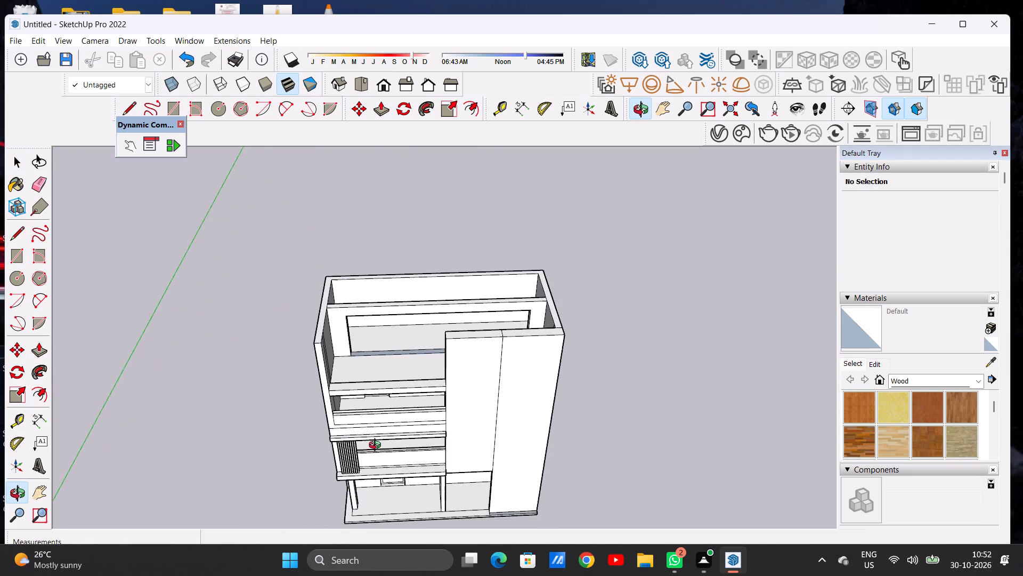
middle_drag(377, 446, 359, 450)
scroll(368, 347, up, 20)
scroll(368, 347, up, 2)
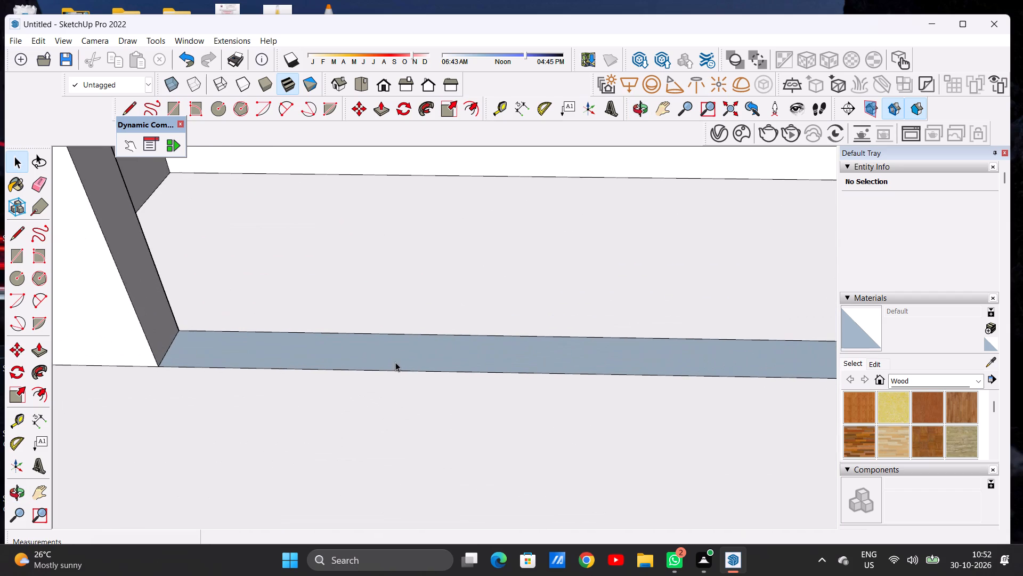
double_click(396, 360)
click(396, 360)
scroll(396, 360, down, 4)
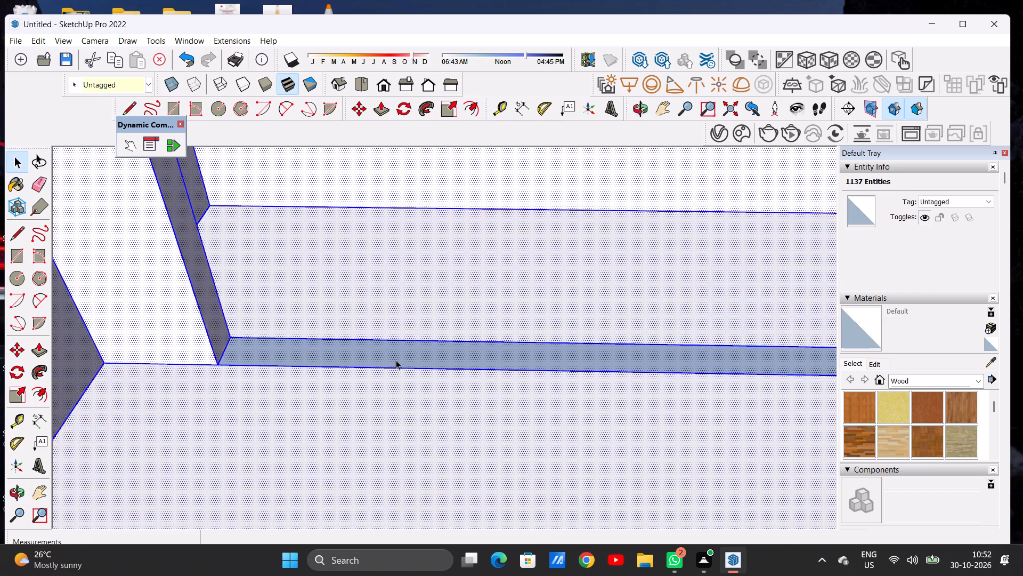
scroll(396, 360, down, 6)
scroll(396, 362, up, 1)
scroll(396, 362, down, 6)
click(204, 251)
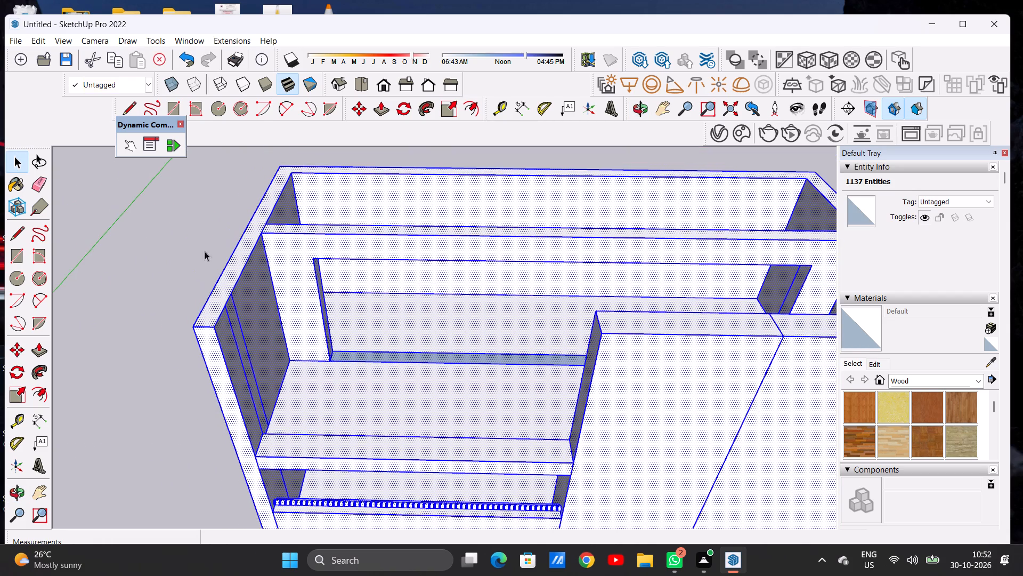
Paint the blue-grey floor strip under the cross wall opening with Quartz Light Grey from the Synthetic Surfaces materials.
scroll(310, 341, down, 8)
scroll(367, 357, up, 1)
scroll(367, 357, down, 1)
scroll(367, 357, up, 5)
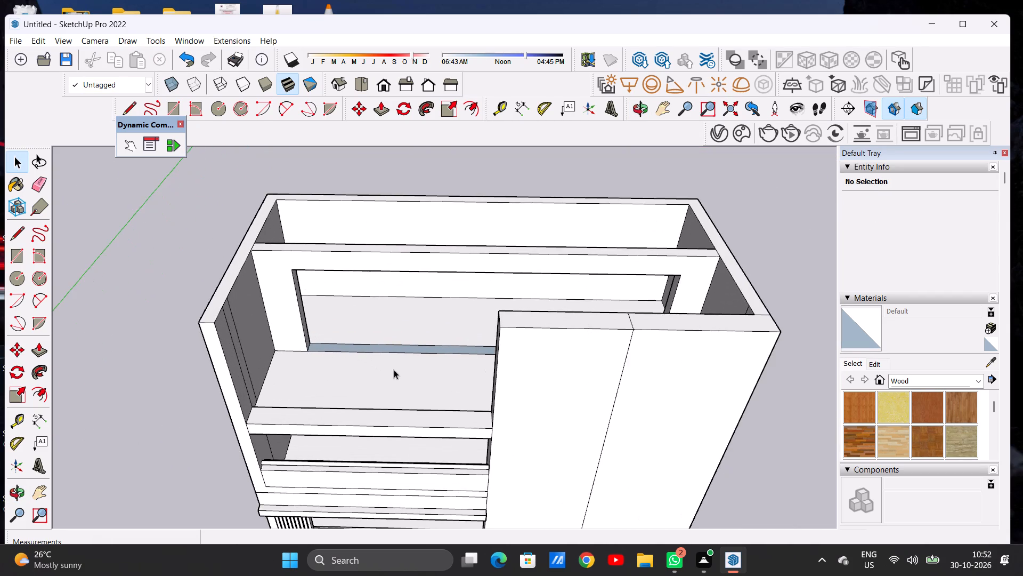
scroll(410, 369, down, 9)
scroll(431, 361, up, 1)
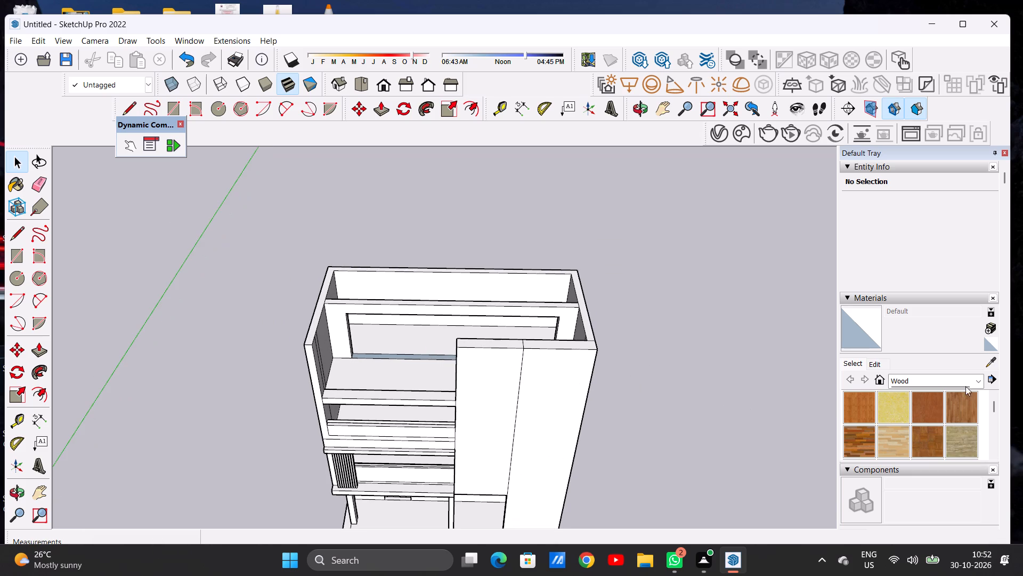
click(950, 382)
click(930, 509)
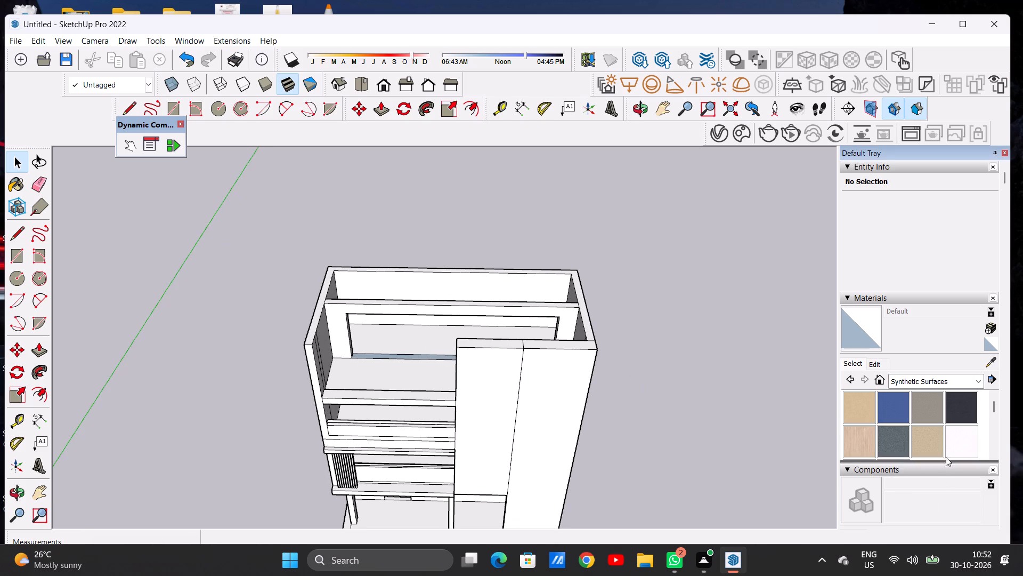
click(946, 443)
scroll(415, 351, up, 12)
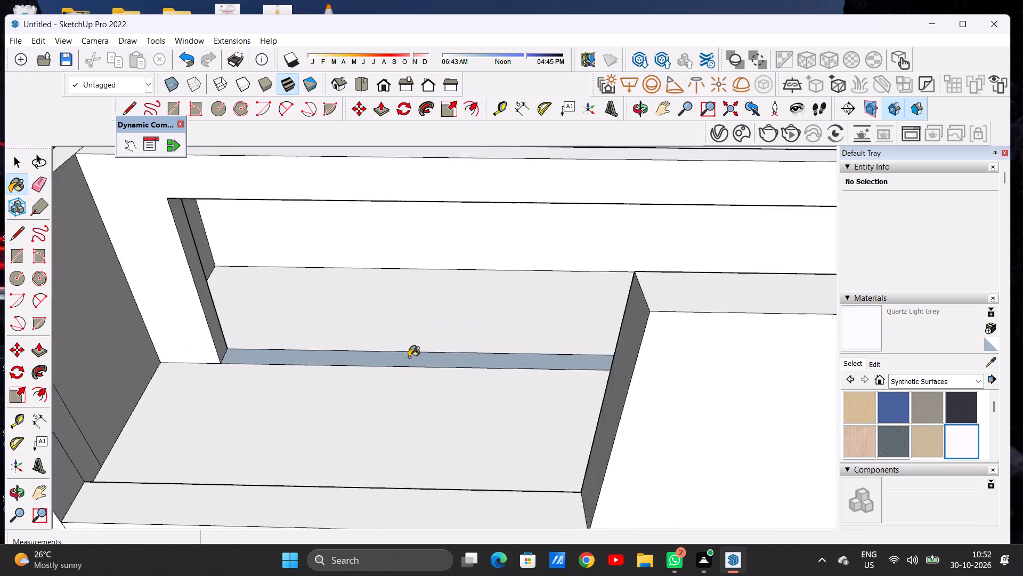
scroll(409, 357, up, 5)
scroll(412, 351, down, 1)
scroll(412, 351, up, 2)
click(413, 351)
key(space)
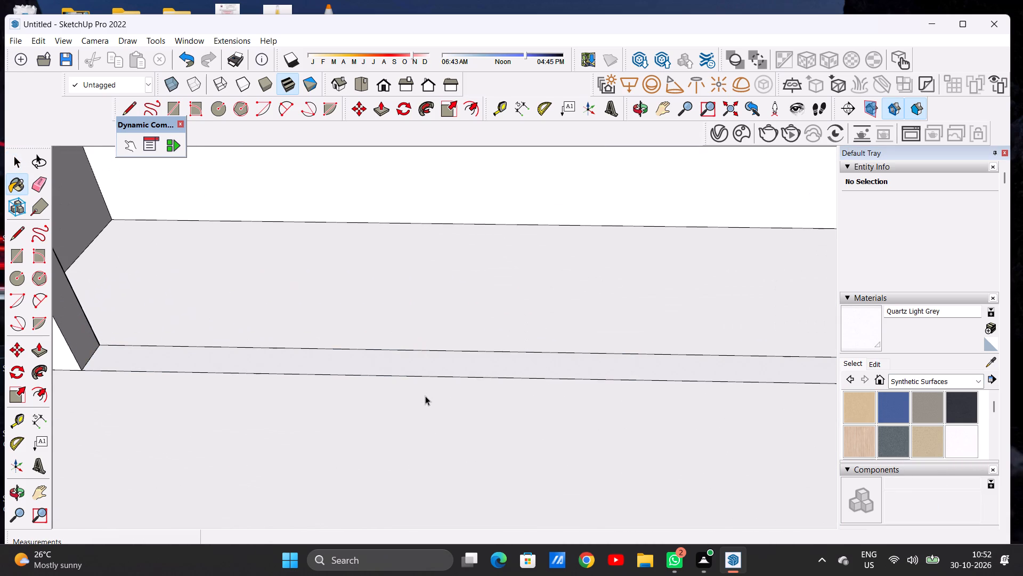
Examine the top level and its cross wall opening from the front, from below and from above.
scroll(428, 403, down, 15)
scroll(435, 364, down, 7)
middle_drag(441, 426, 450, 299)
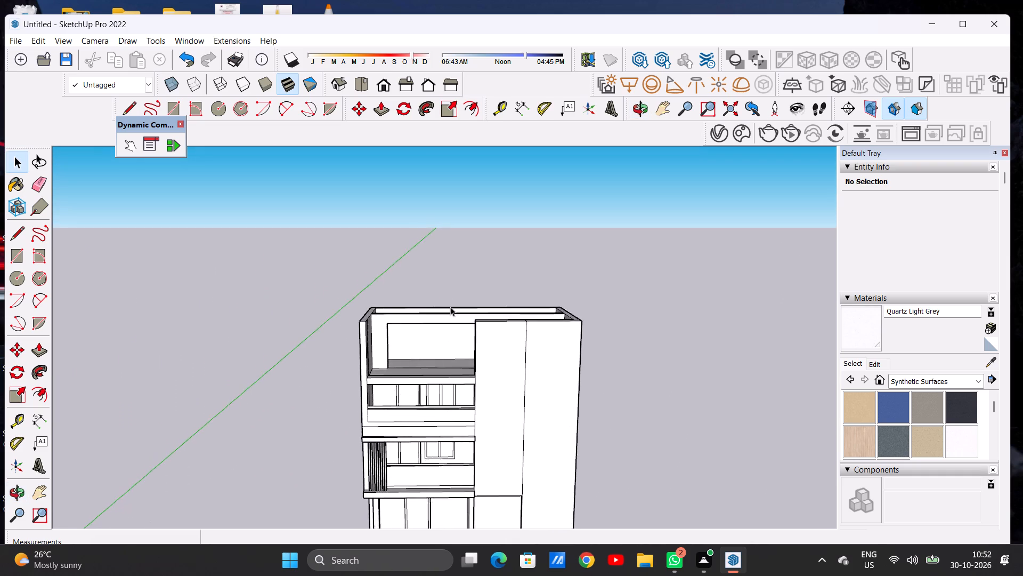
scroll(432, 387, up, 7)
middle_drag(435, 399, 438, 258)
middle_drag(442, 328, 442, 408)
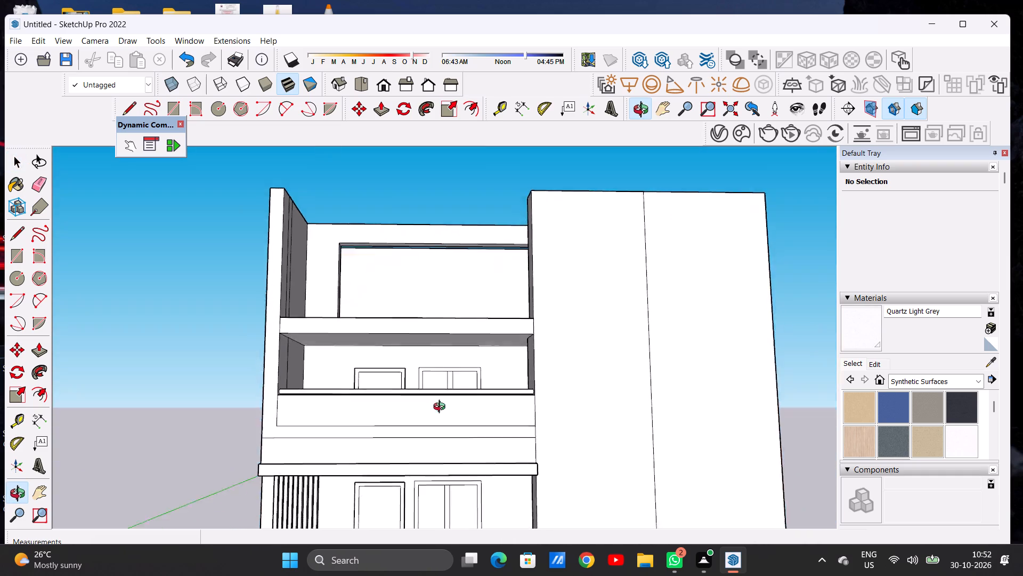
middle_drag(442, 408, 441, 474)
scroll(410, 339, down, 7)
middle_drag(417, 357, 418, 443)
scroll(384, 311, down, 8)
middle_drag(376, 302, 372, 404)
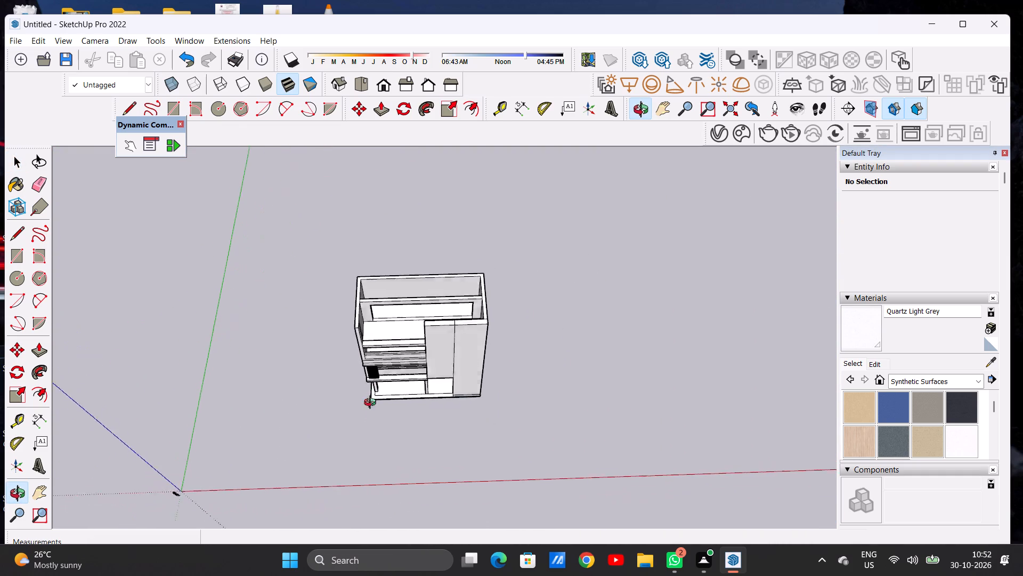
middle_drag(372, 404, 363, 378)
scroll(402, 343, up, 2)
scroll(403, 342, down, 1)
scroll(403, 342, up, 2)
scroll(403, 342, down, 1)
scroll(403, 342, up, 2)
scroll(411, 327, down, 1)
scroll(411, 327, up, 12)
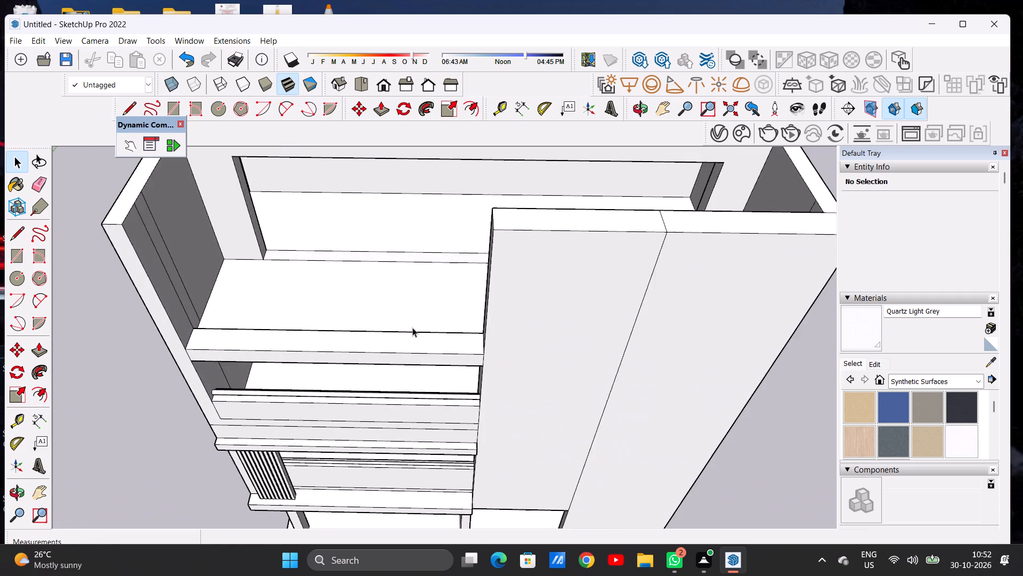
scroll(412, 327, up, 5)
middle_drag(434, 385, 504, 340)
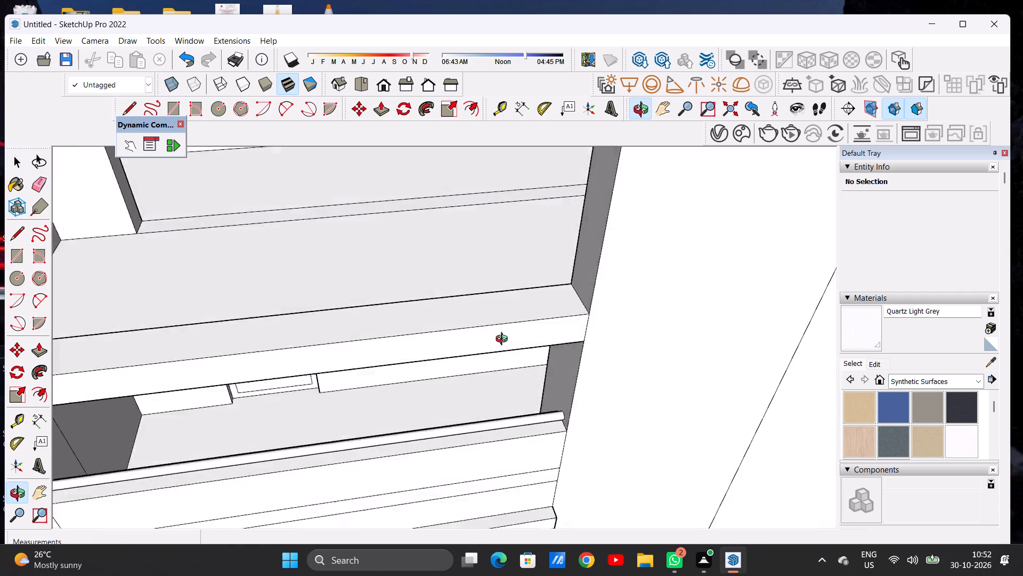
middle_drag(504, 340, 523, 302)
scroll(509, 326, down, 7)
middle_drag(515, 374, 476, 325)
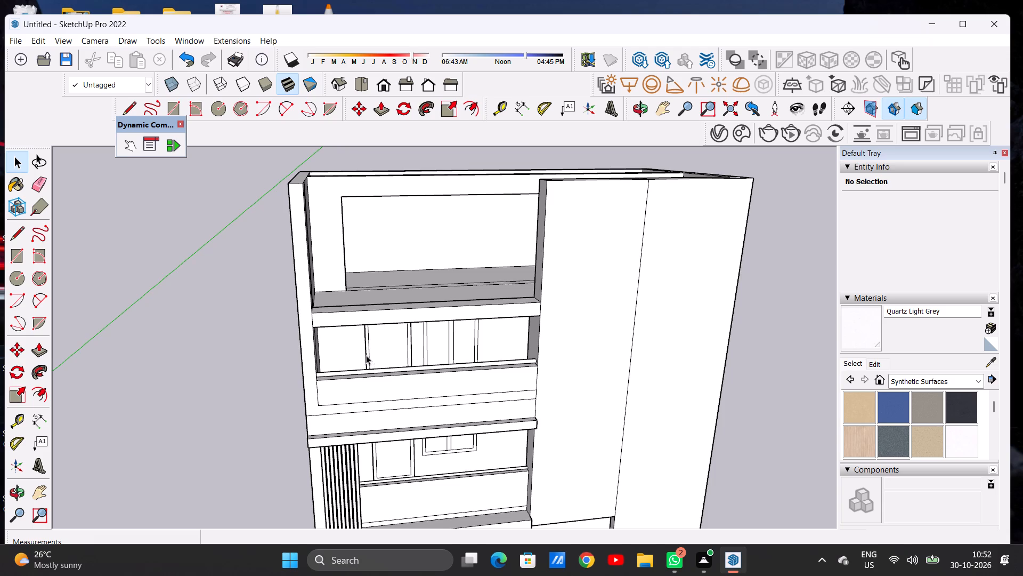
Push/Pull the top-level slab's front face 11 3/16" outward to line up with the projecting ledge below.
middle_drag(353, 379, 415, 392)
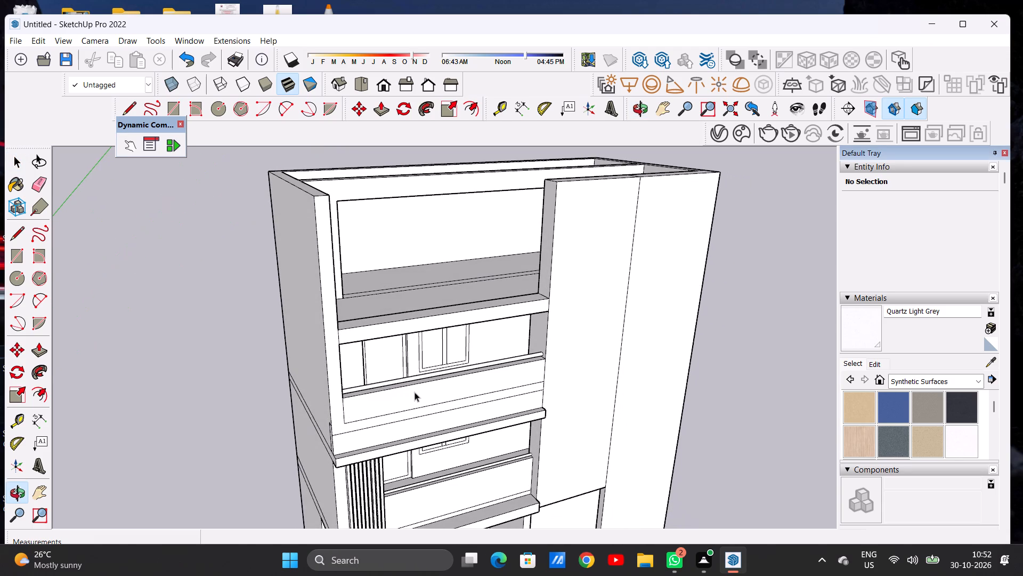
scroll(440, 369, down, 6)
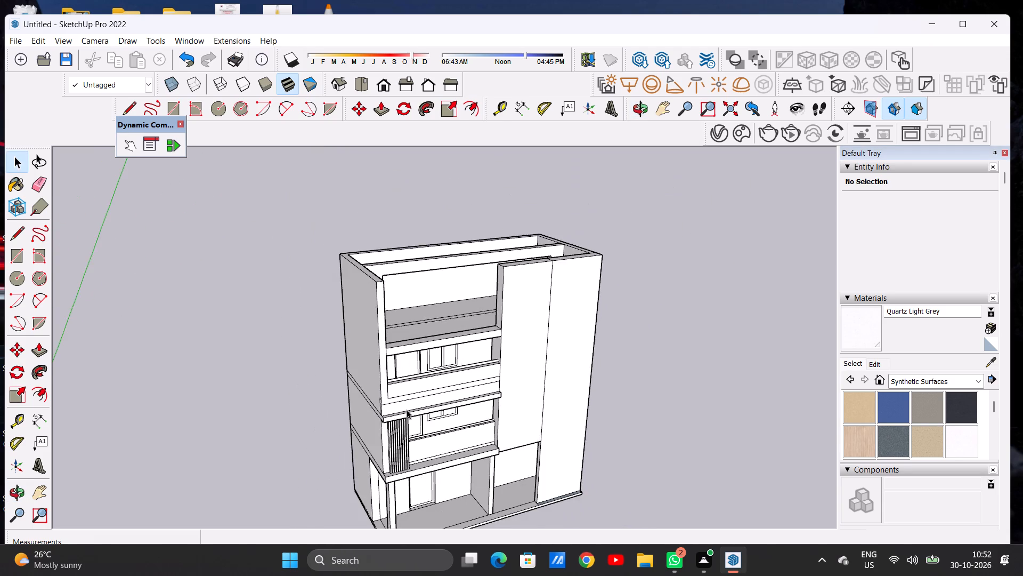
scroll(405, 415, up, 6)
middle_drag(383, 414, 399, 449)
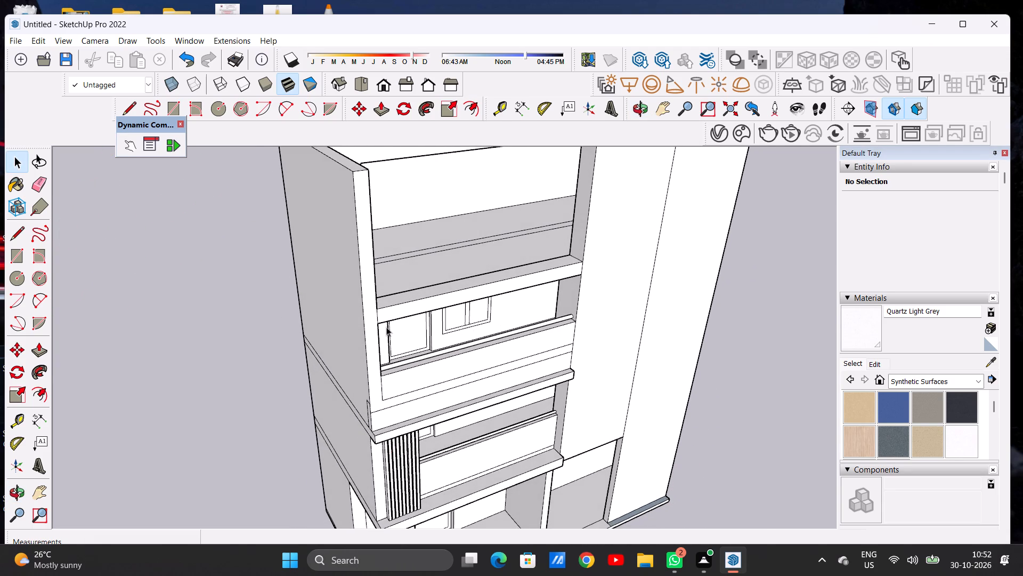
scroll(389, 305, up, 6)
scroll(389, 305, down, 1)
key(p)
click(378, 316)
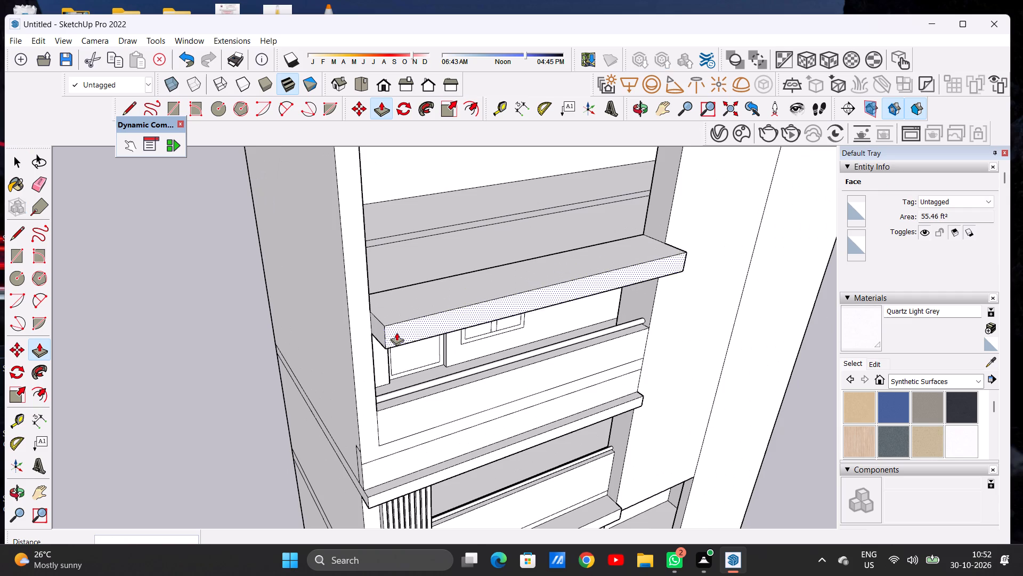
scroll(396, 328, down, 4)
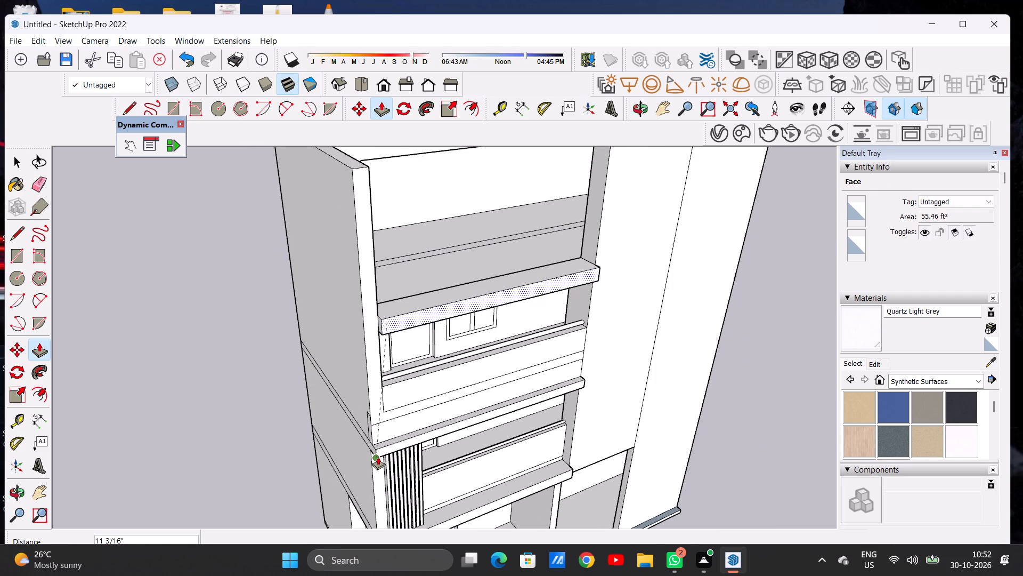
click(378, 457)
key(space)
Draw a line about 29' 11" long across the top of the top-level slab, splitting off its projecting front strip.
middle_drag(477, 393, 365, 381)
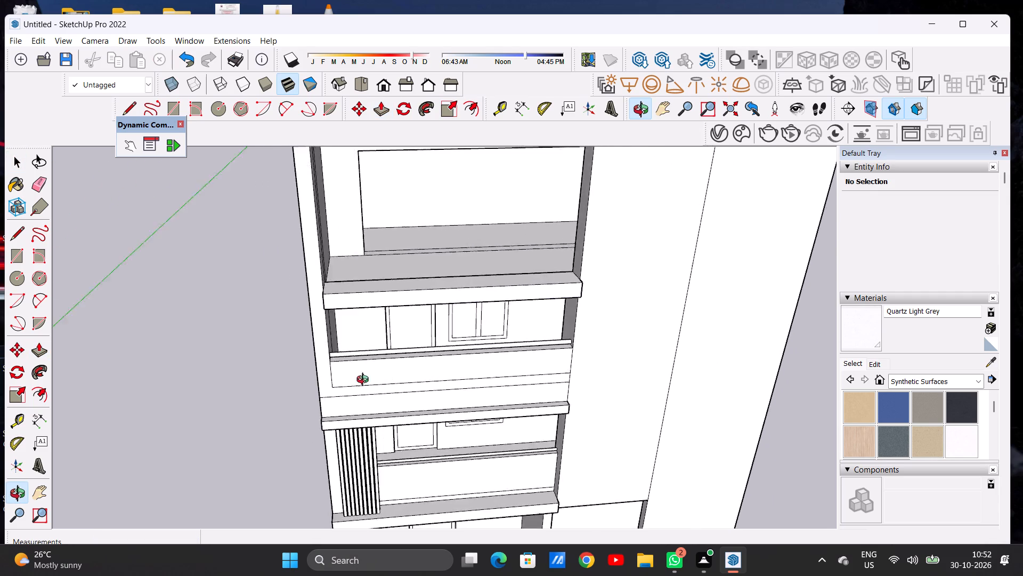
middle_drag(365, 381, 358, 396)
scroll(316, 401, down, 4)
middle_drag(391, 304, 403, 385)
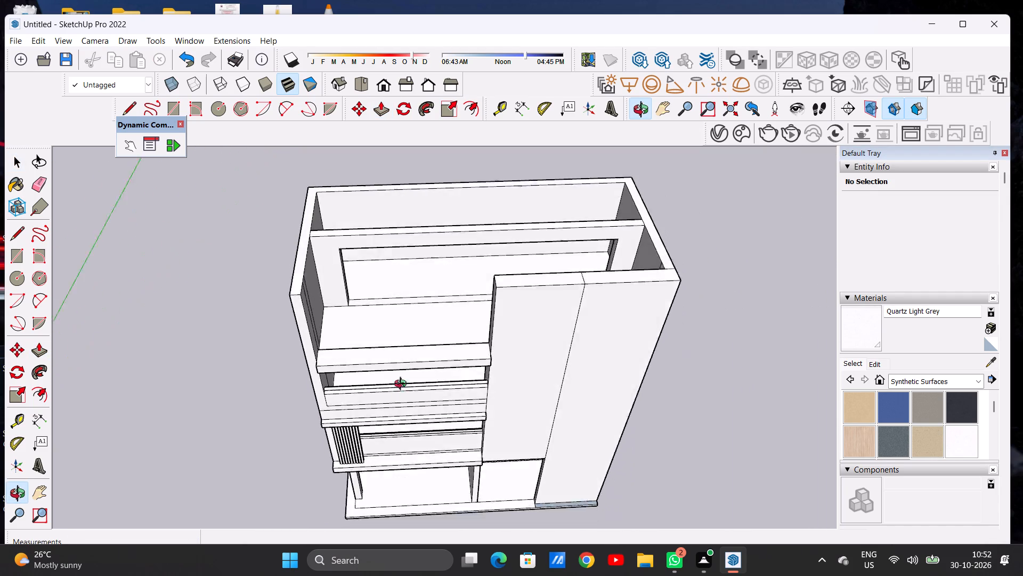
middle_drag(403, 385, 405, 418)
scroll(465, 347, up, 5)
scroll(468, 353, down, 1)
scroll(468, 353, up, 8)
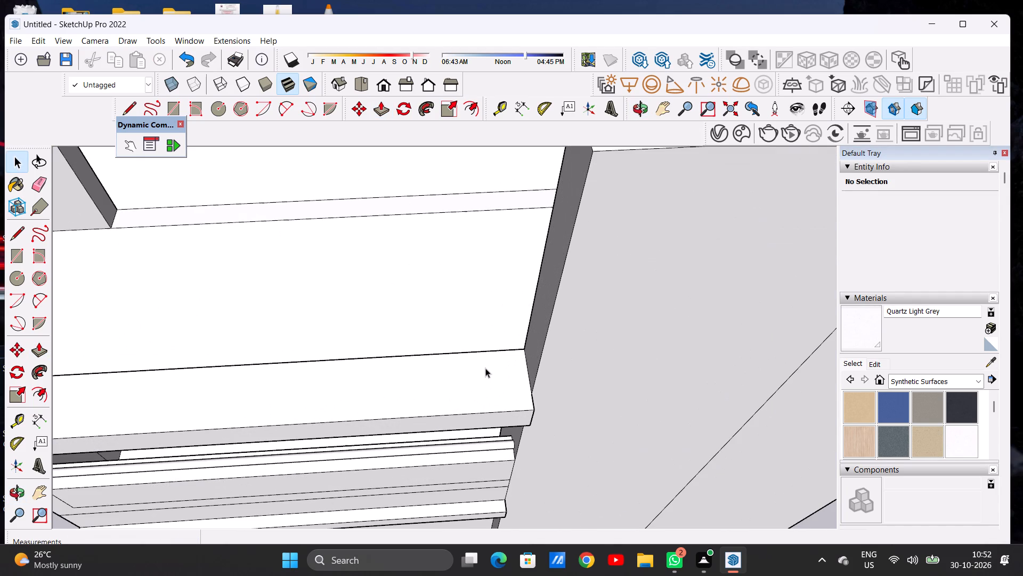
key(l)
click(535, 391)
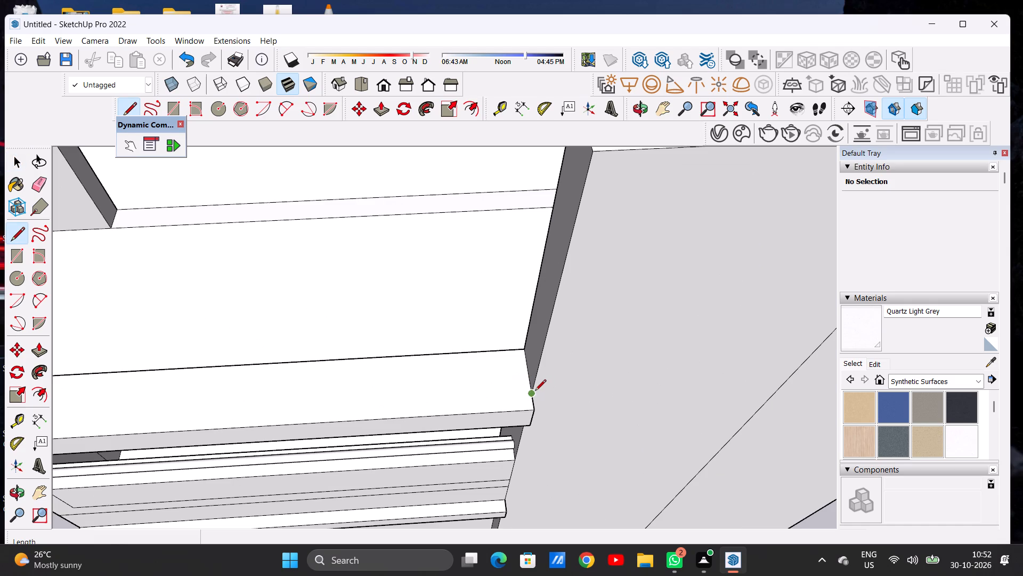
scroll(539, 387, down, 11)
scroll(319, 389, up, 9)
scroll(348, 396, down, 1)
scroll(347, 398, up, 3)
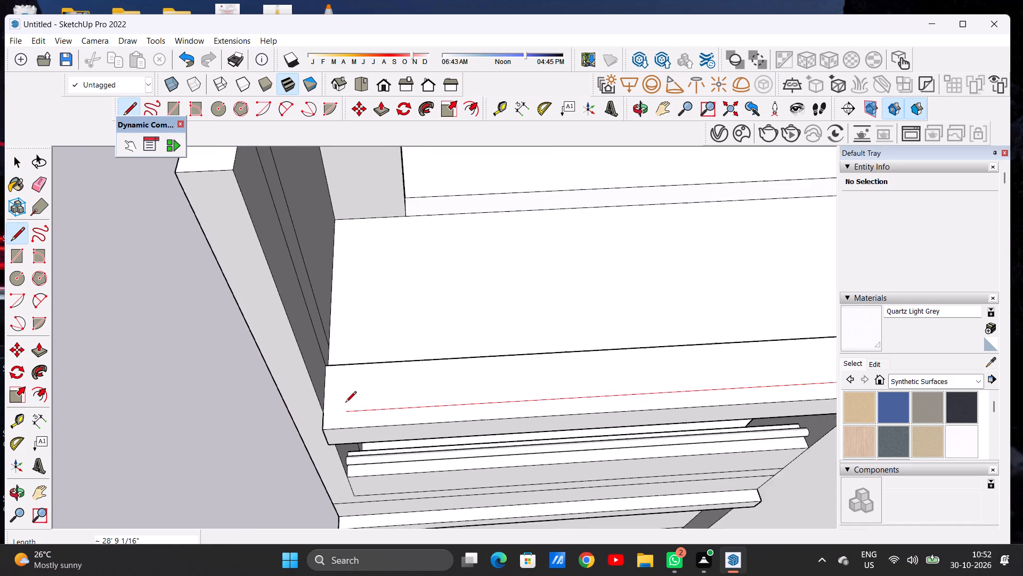
scroll(345, 403, up, 5)
click(307, 418)
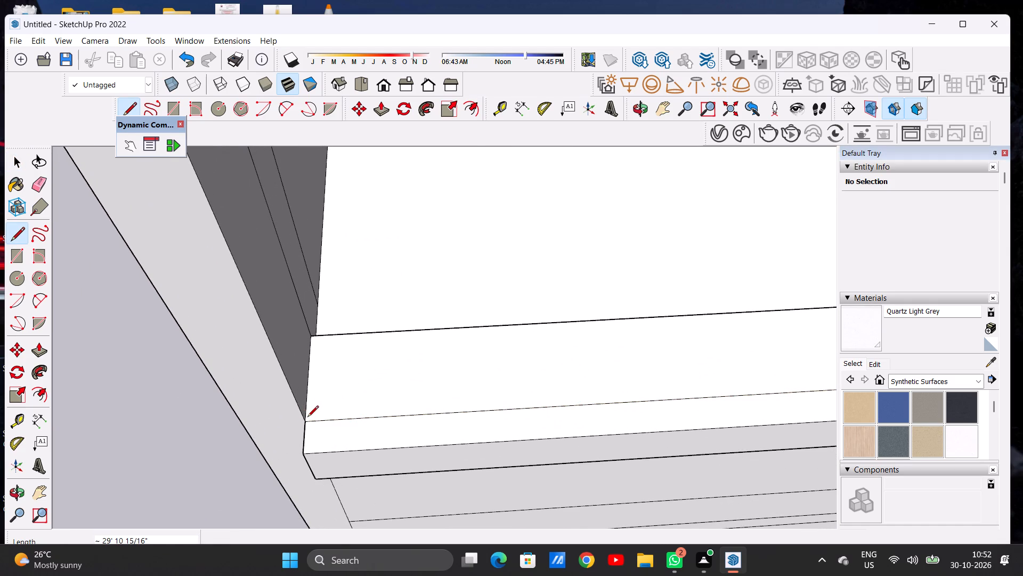
key(space)
Delete the face closing off the balcony opening directly below the top-level slab.
scroll(347, 345, down, 9)
middle_drag(378, 391, 370, 310)
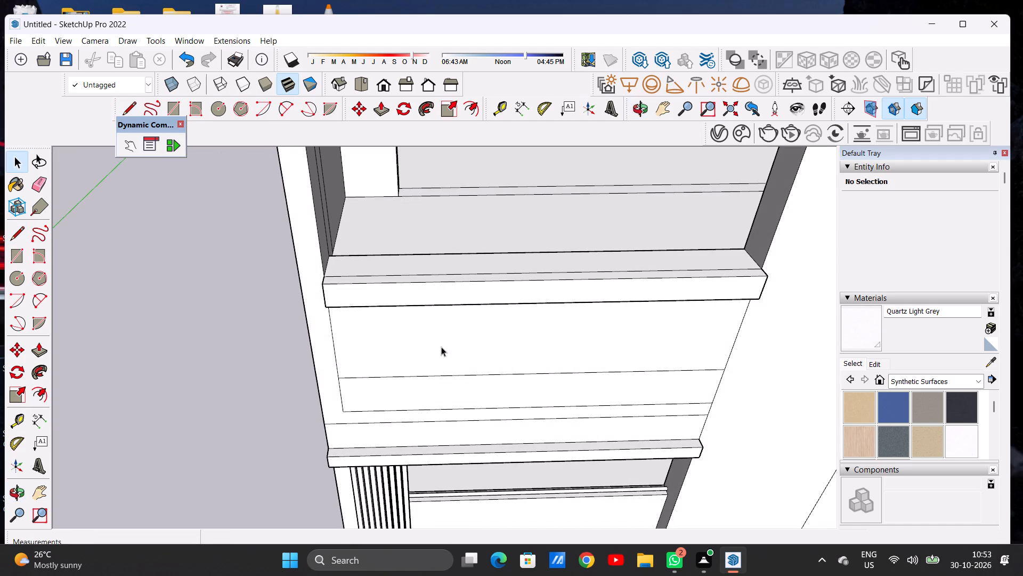
click(441, 347)
key(Delete)
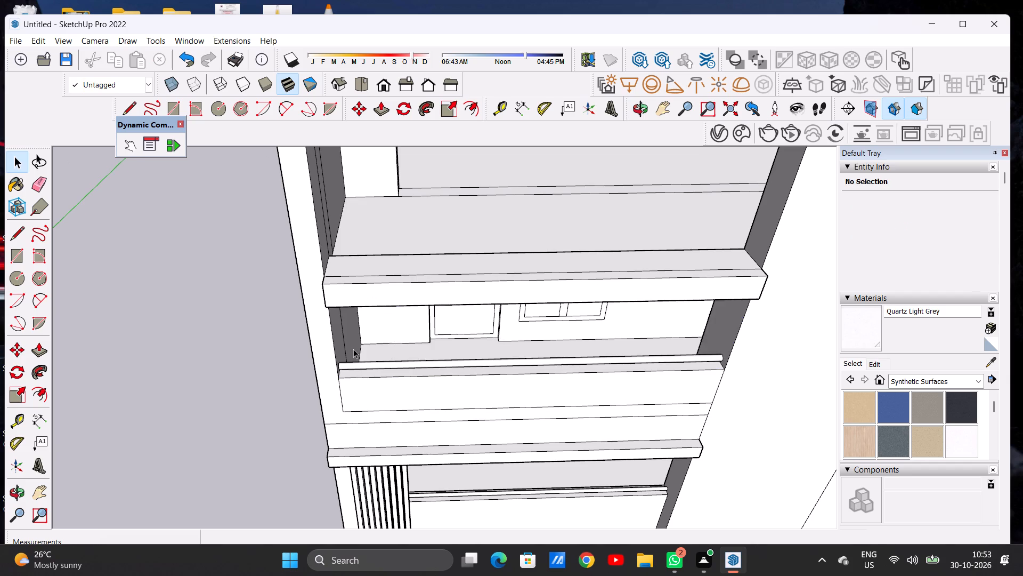
Push/Pull the strip behind the new line on the top-level slab up about 2' 4" to form a front parapet.
scroll(353, 349, down, 11)
middle_drag(396, 363, 383, 407)
scroll(383, 407, up, 1)
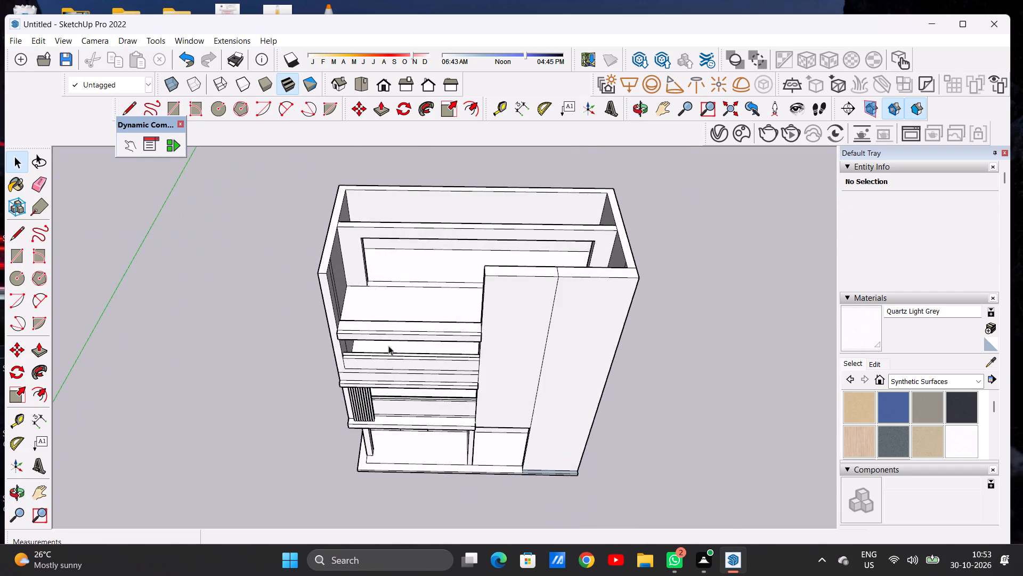
scroll(394, 330, up, 8)
middle_drag(397, 319, 407, 348)
key(p)
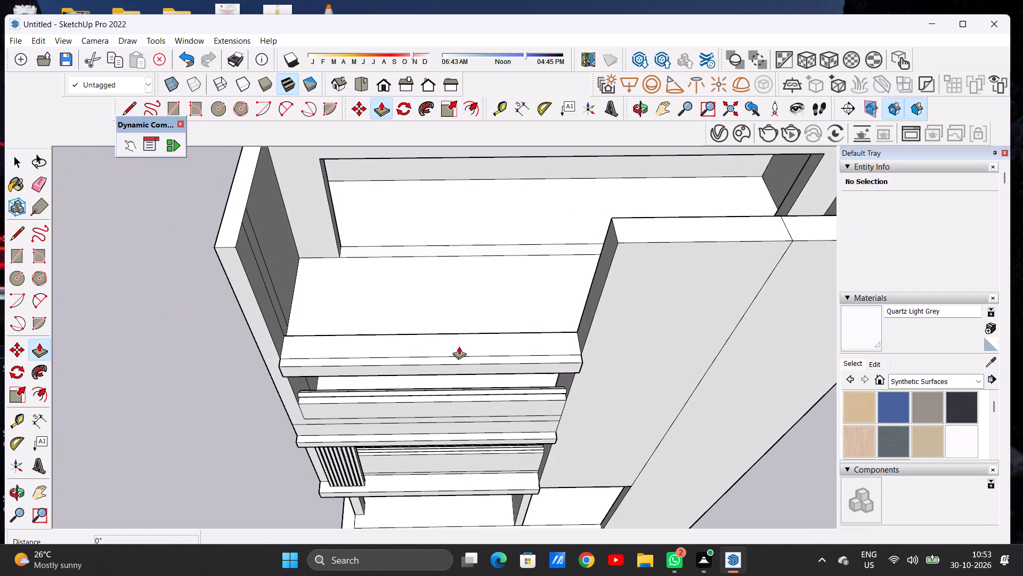
middle_drag(526, 346, 502, 263)
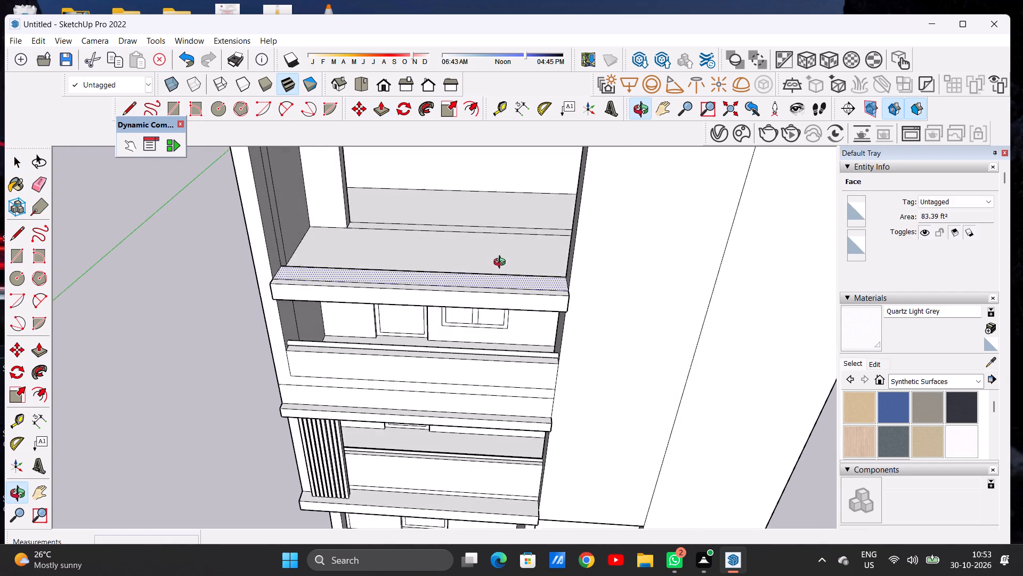
middle_drag(502, 263, 502, 263)
scroll(551, 278, up, 3)
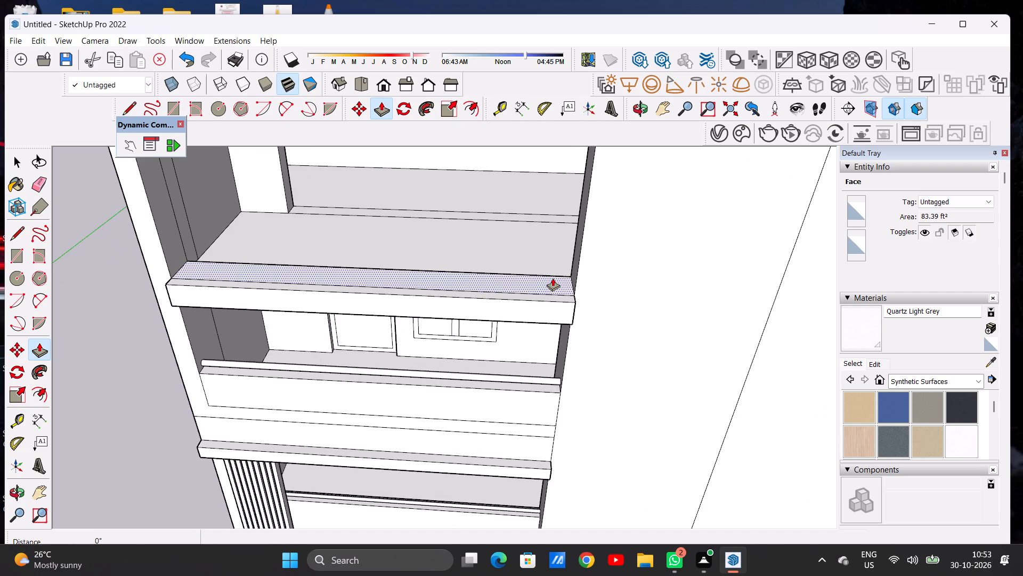
click(553, 278)
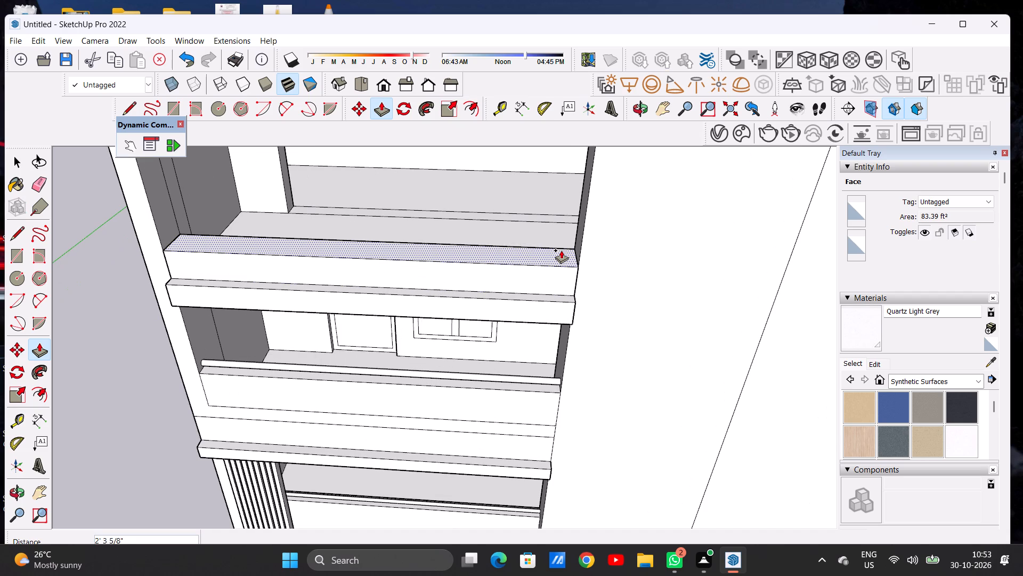
click(561, 247)
key(space)
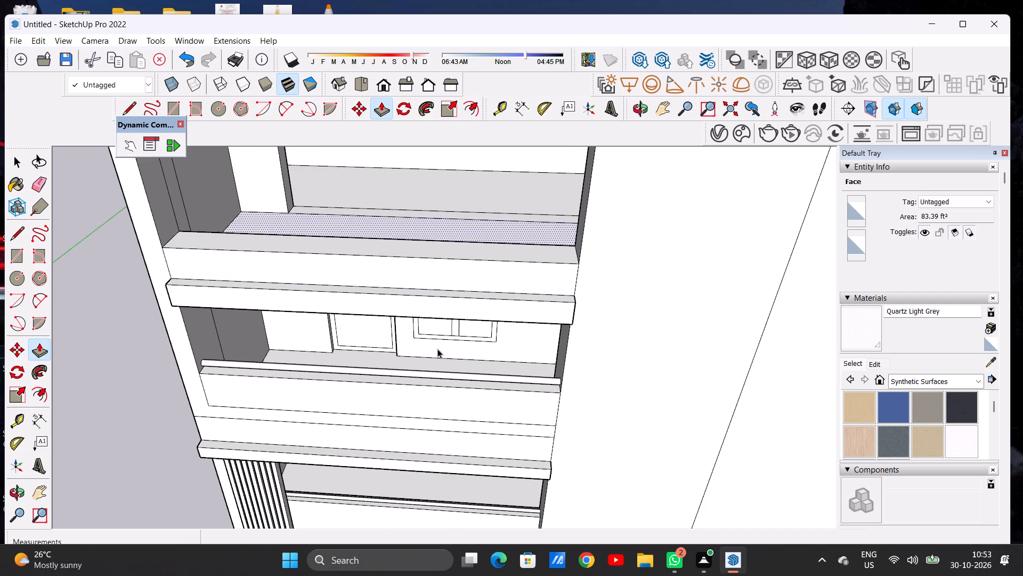
Examine the front facade and its new top-level parapet from close up and from a distance.
scroll(437, 359, down, 8)
middle_drag(444, 380, 457, 288)
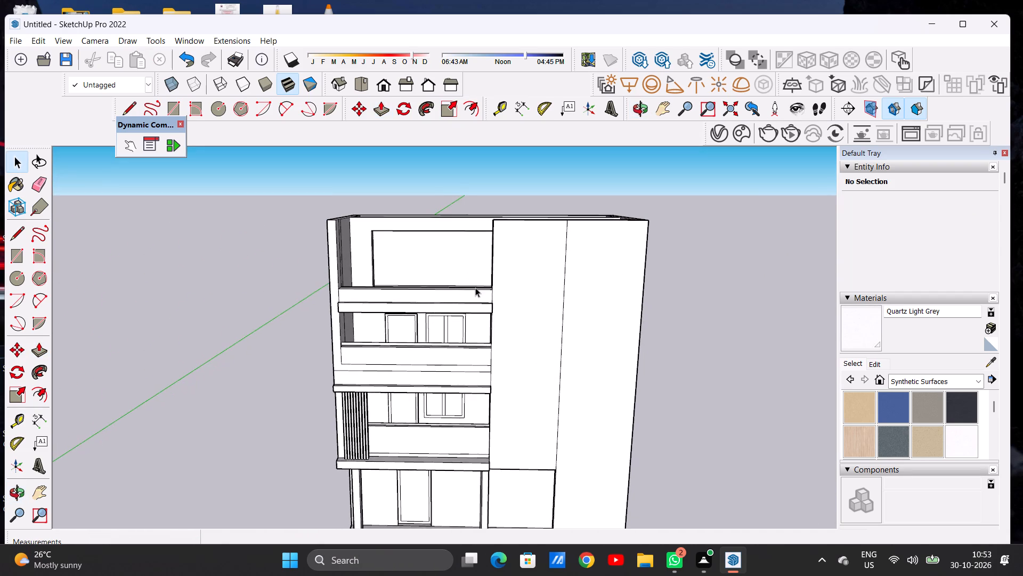
scroll(475, 287, up, 5)
scroll(419, 300, down, 5)
middle_drag(469, 303, 482, 286)
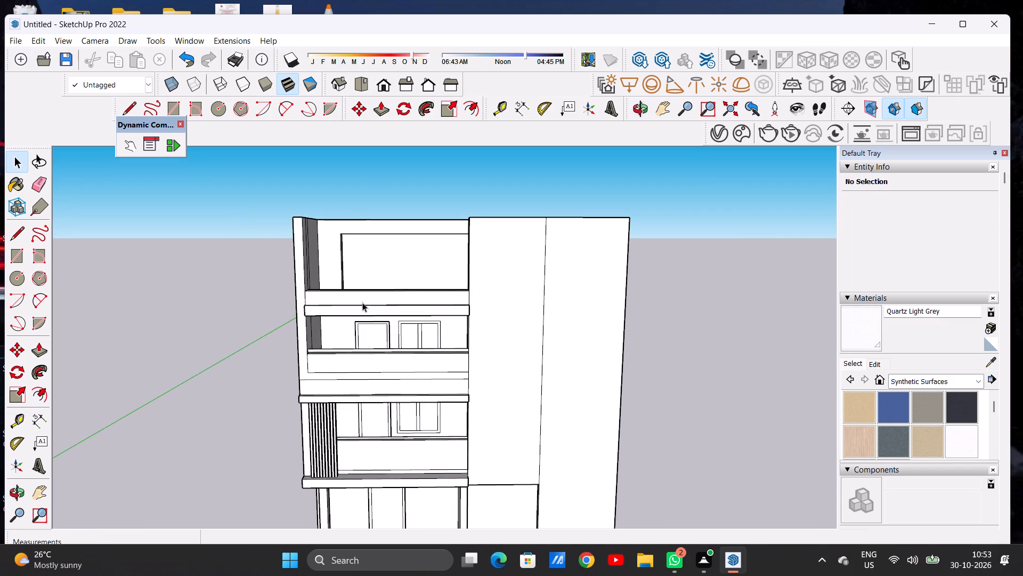
scroll(460, 314, up, 4)
scroll(479, 311, down, 1)
scroll(479, 311, up, 3)
scroll(479, 311, down, 1)
scroll(479, 311, up, 1)
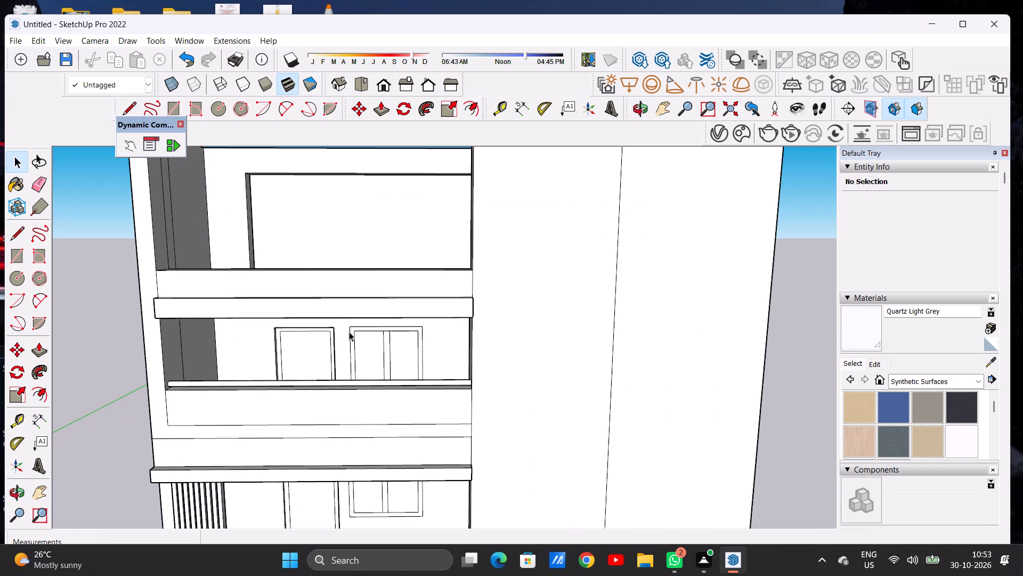
scroll(349, 332, down, 12)
middle_drag(446, 353, 440, 340)
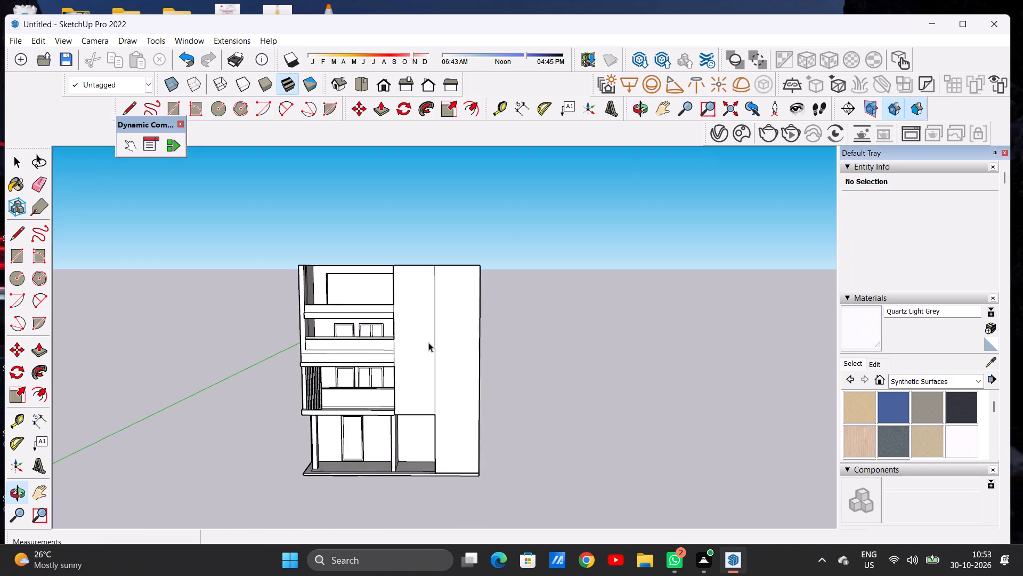
scroll(412, 353, up, 10)
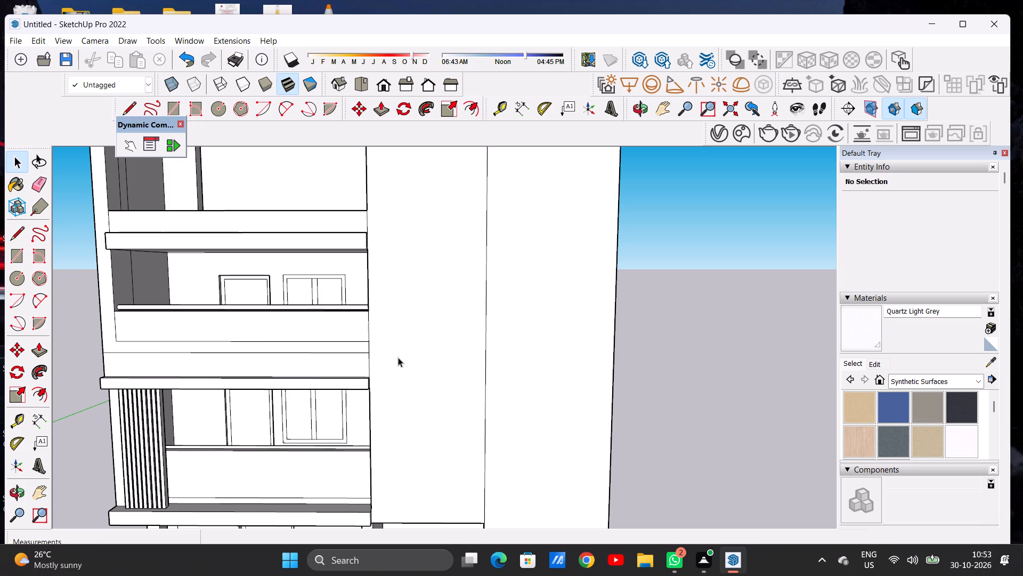
Outline a rectangle about 9' 7" wide and 19' 5" high on the wall beside the balconies, from the lower ledge to the parapet top.
key(l)
scroll(374, 374, up, 7)
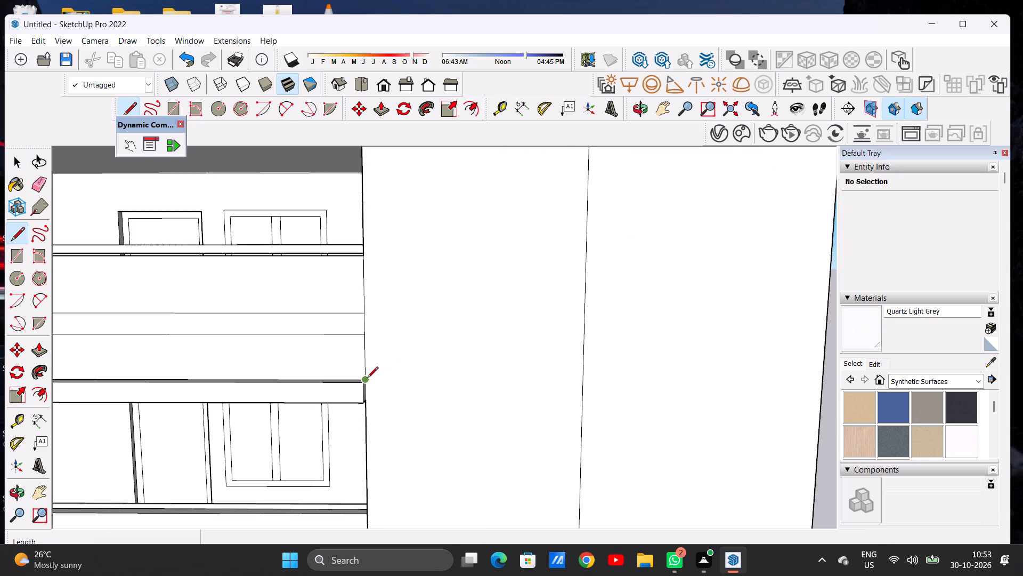
click(367, 379)
scroll(390, 375, down, 10)
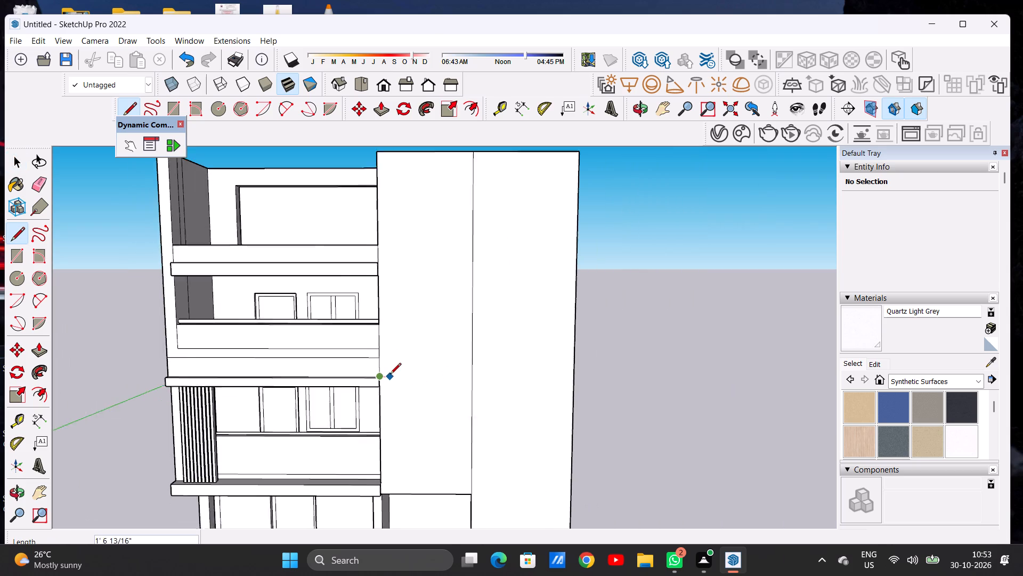
scroll(390, 375, down, 1)
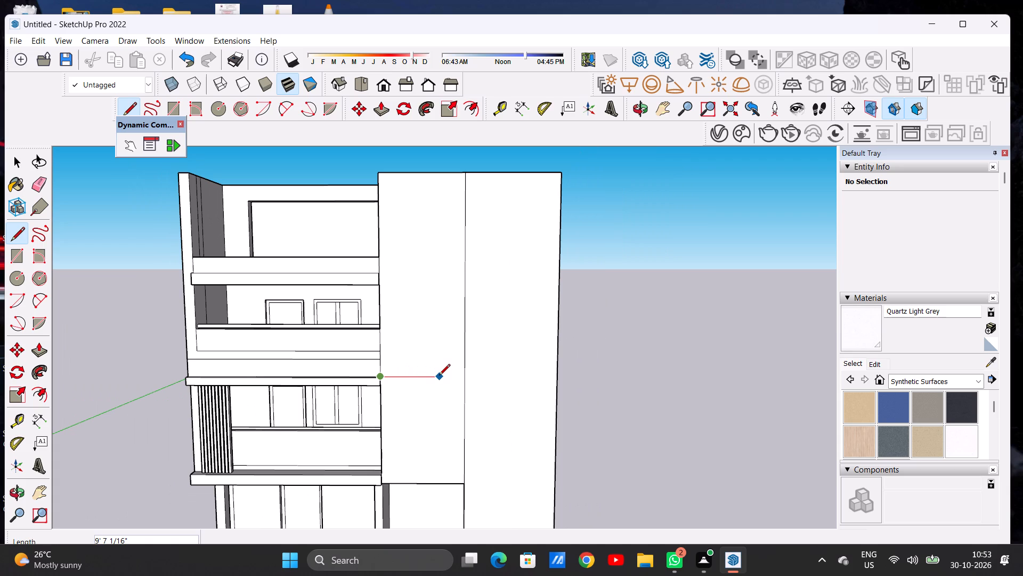
click(439, 376)
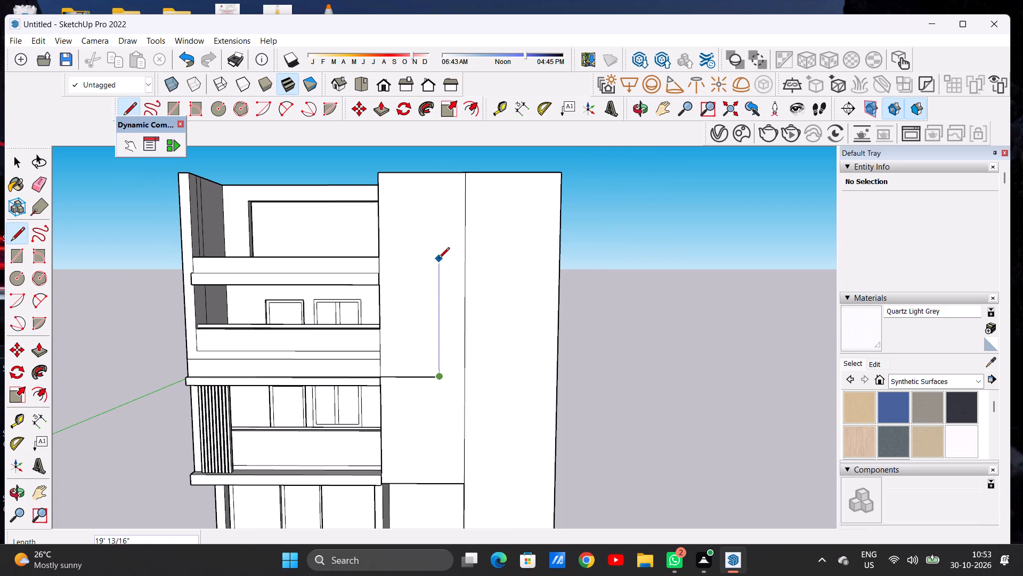
scroll(439, 259, up, 4)
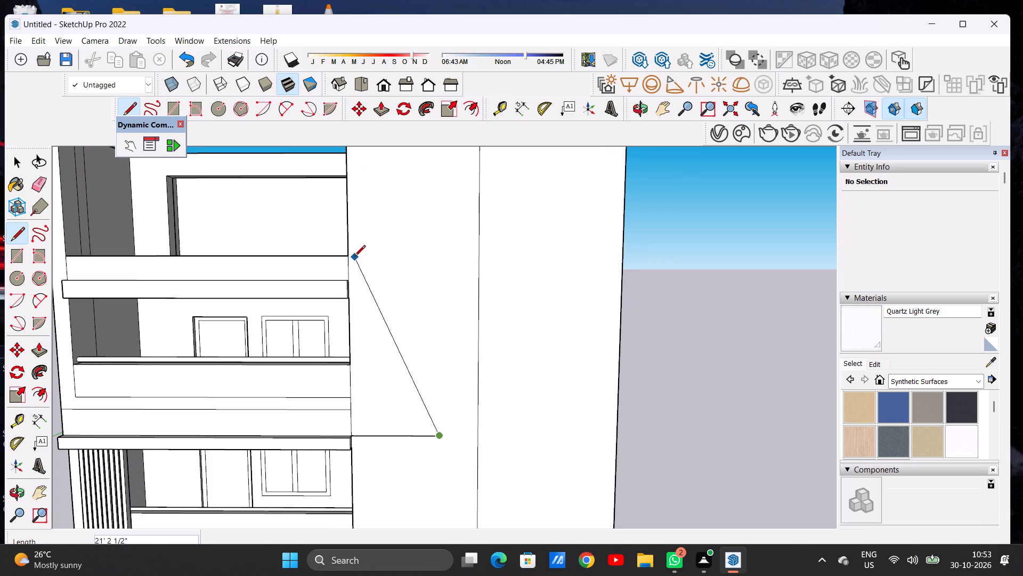
click(442, 255)
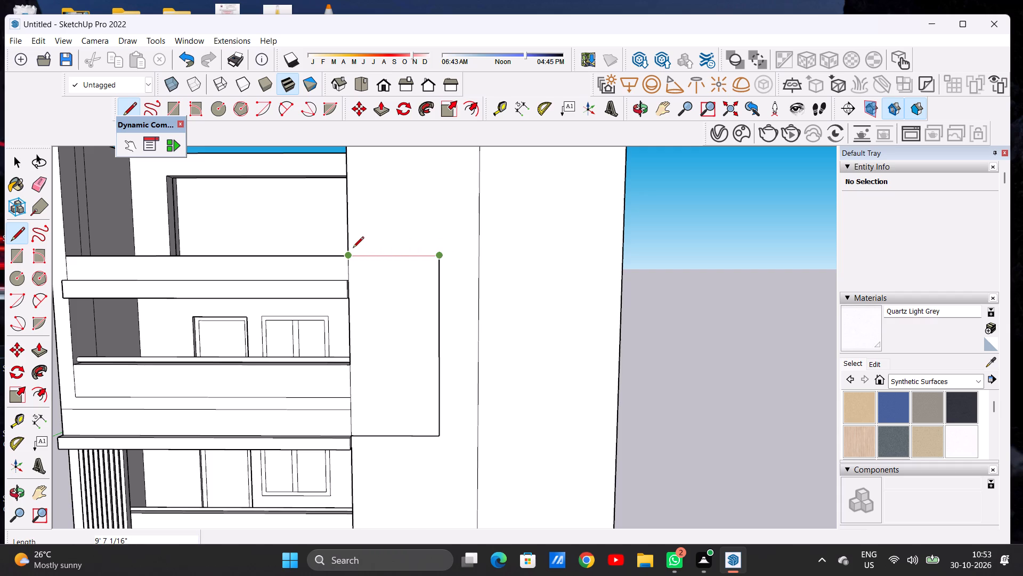
click(353, 249)
Draw an inner outline's top edge about 6' 2" long from the top slab's corner, plus a vertical side down to near the lower balcony line.
click(348, 278)
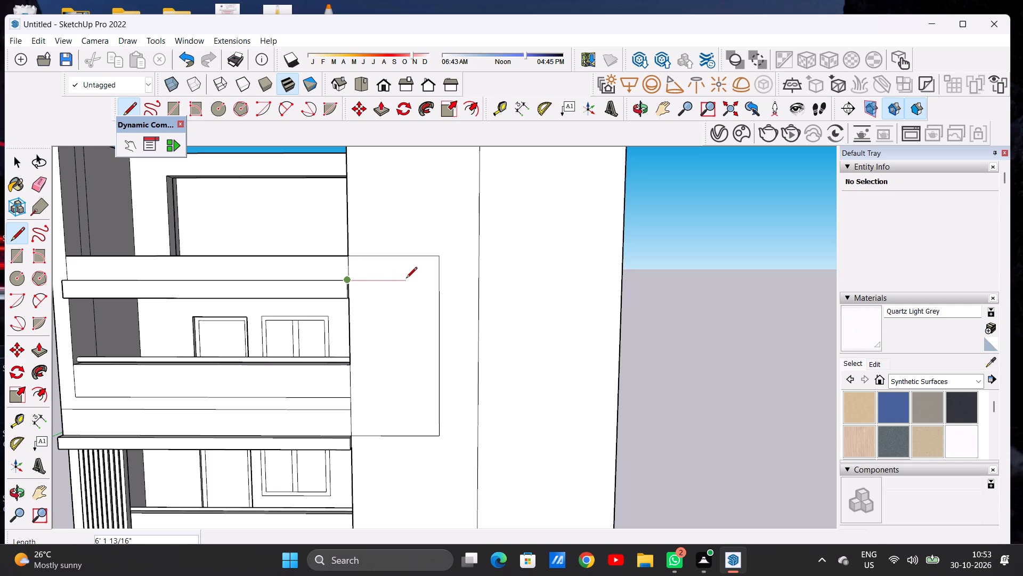
click(406, 279)
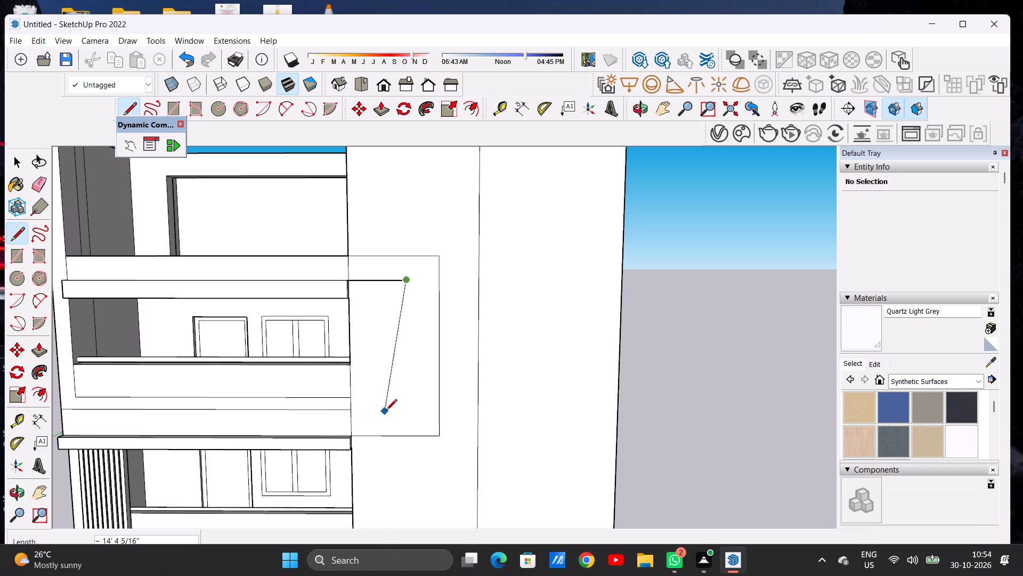
click(410, 411)
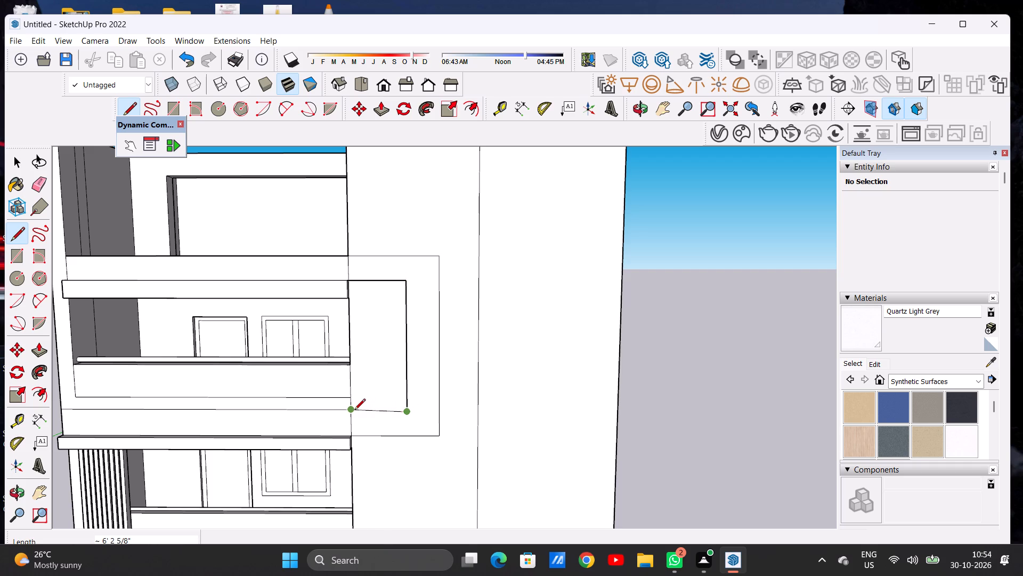
key(space)
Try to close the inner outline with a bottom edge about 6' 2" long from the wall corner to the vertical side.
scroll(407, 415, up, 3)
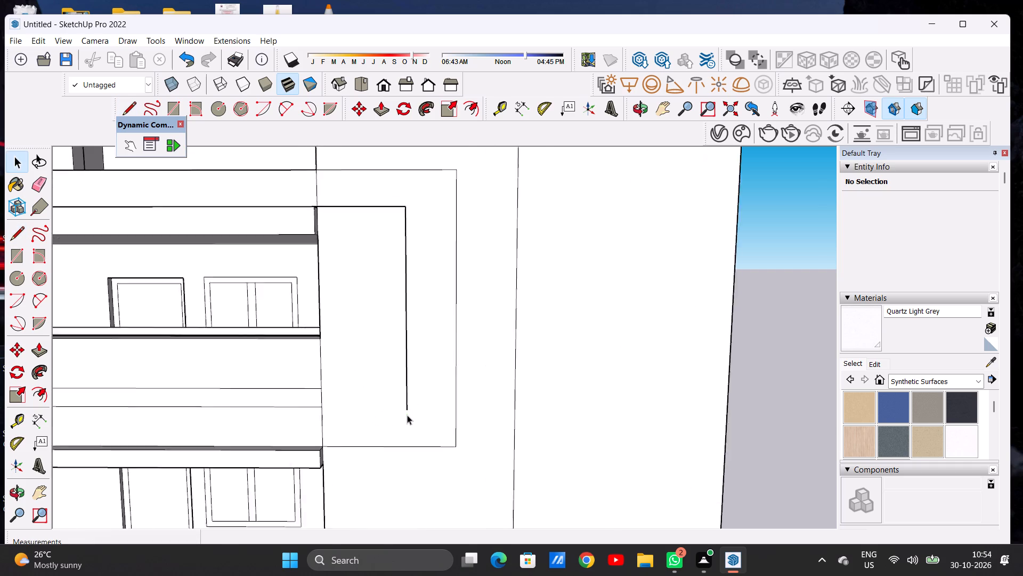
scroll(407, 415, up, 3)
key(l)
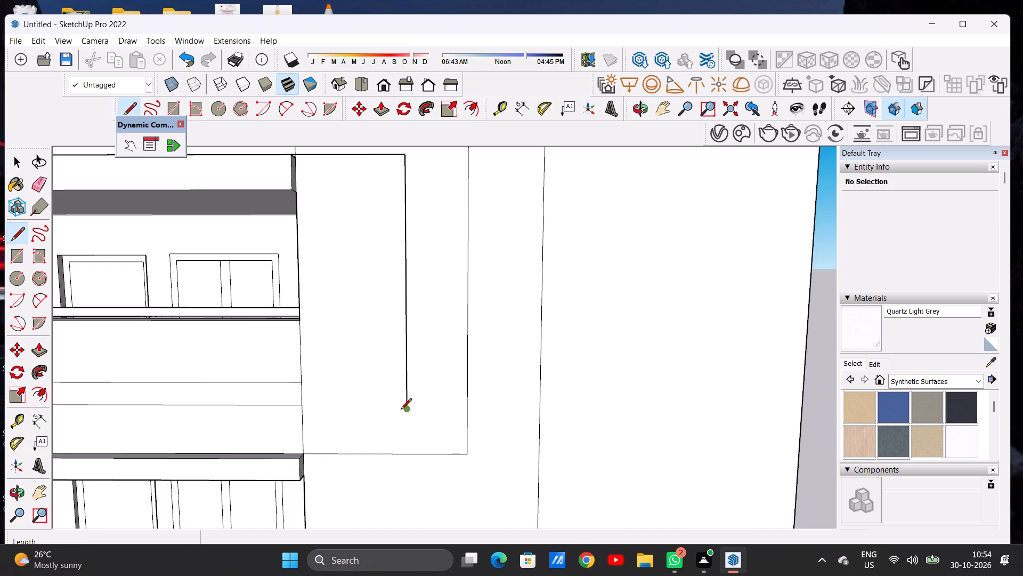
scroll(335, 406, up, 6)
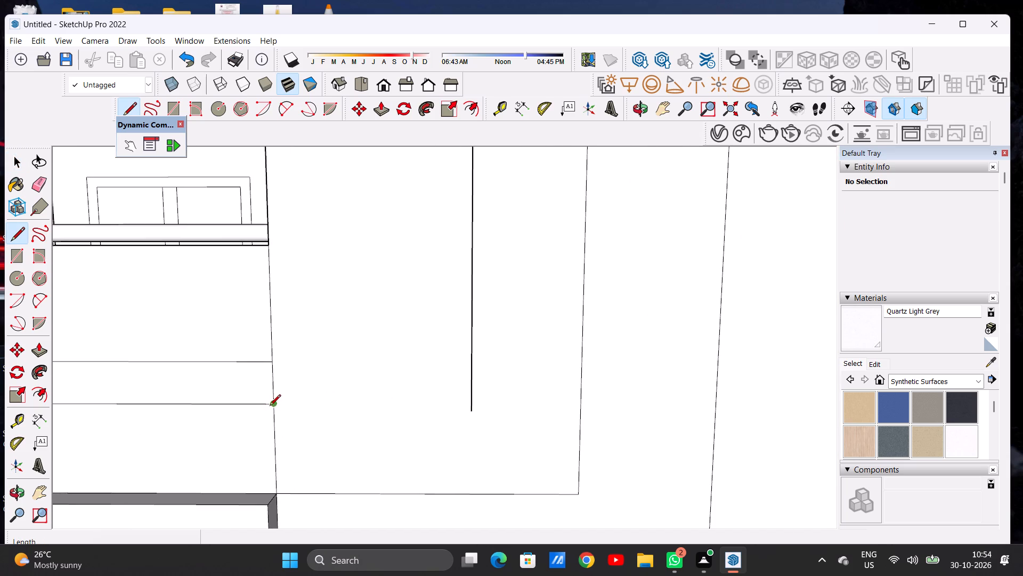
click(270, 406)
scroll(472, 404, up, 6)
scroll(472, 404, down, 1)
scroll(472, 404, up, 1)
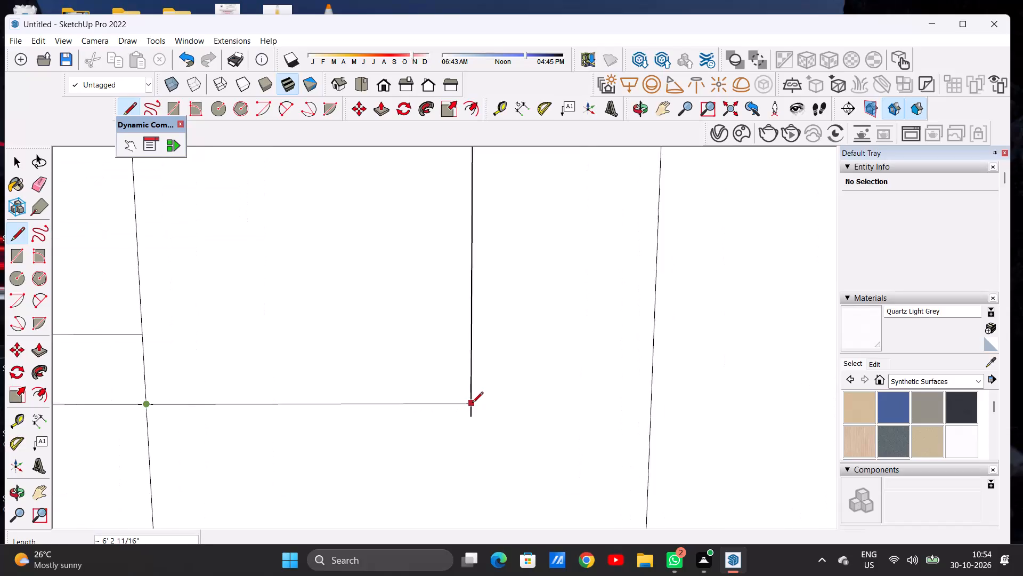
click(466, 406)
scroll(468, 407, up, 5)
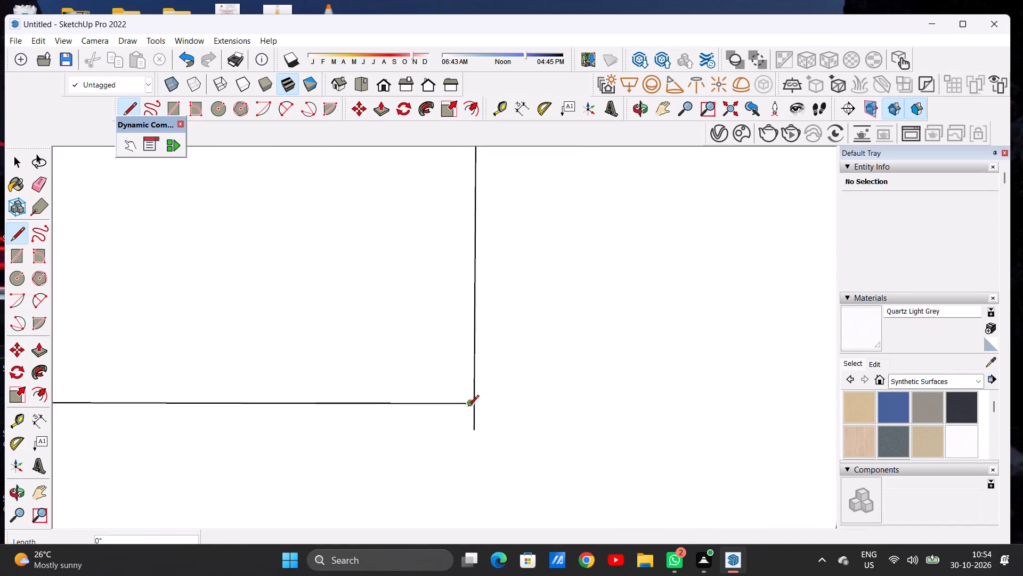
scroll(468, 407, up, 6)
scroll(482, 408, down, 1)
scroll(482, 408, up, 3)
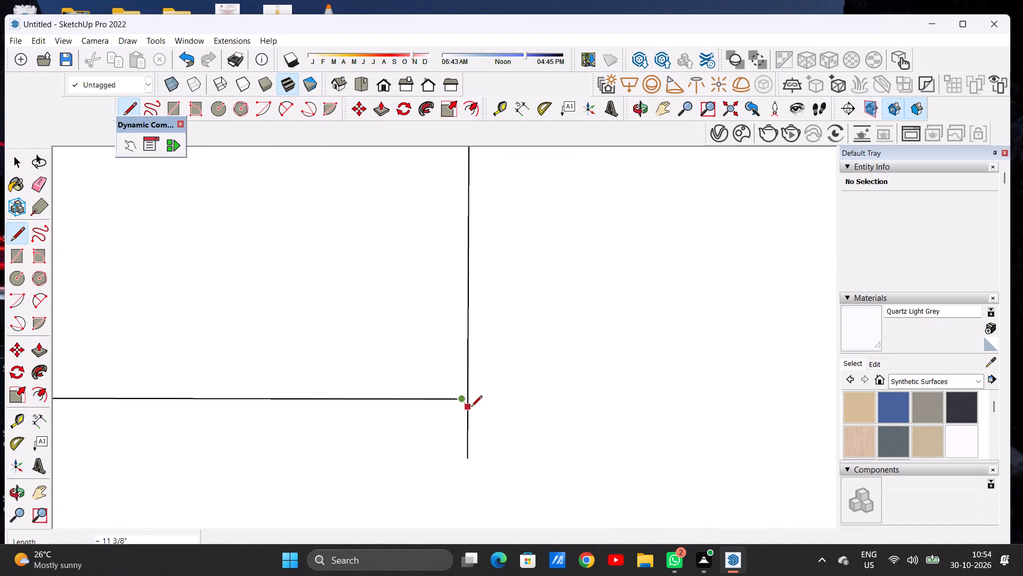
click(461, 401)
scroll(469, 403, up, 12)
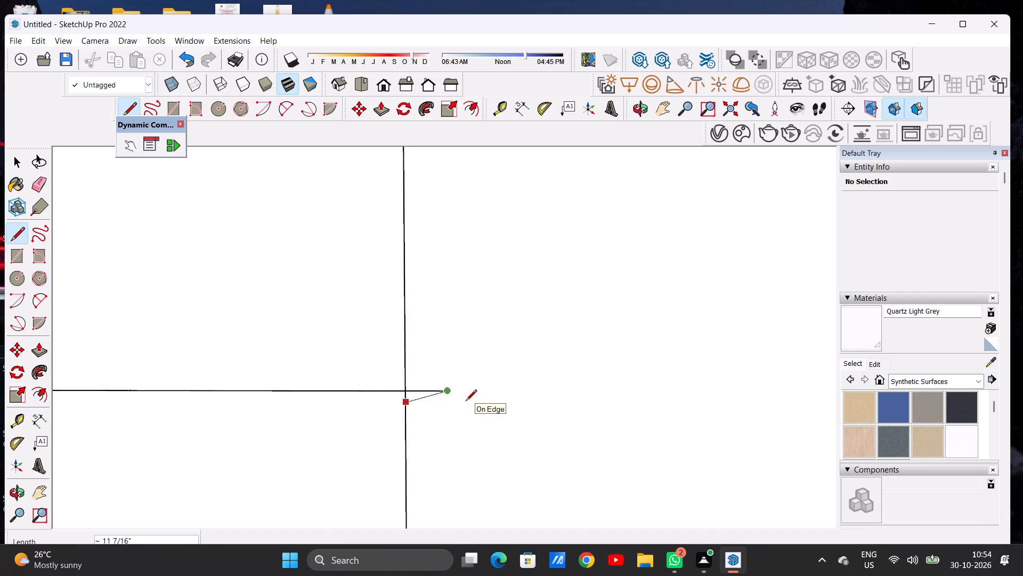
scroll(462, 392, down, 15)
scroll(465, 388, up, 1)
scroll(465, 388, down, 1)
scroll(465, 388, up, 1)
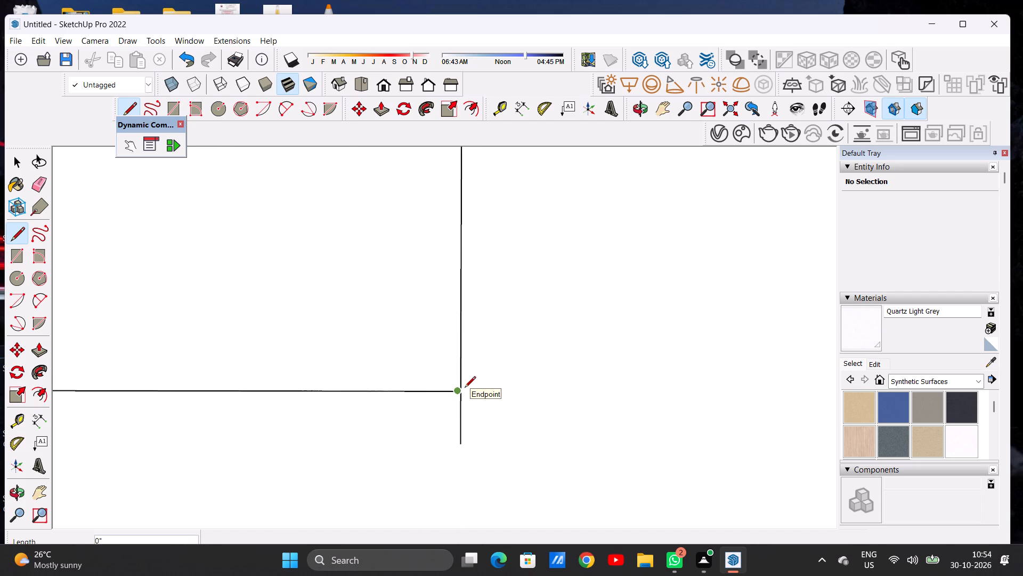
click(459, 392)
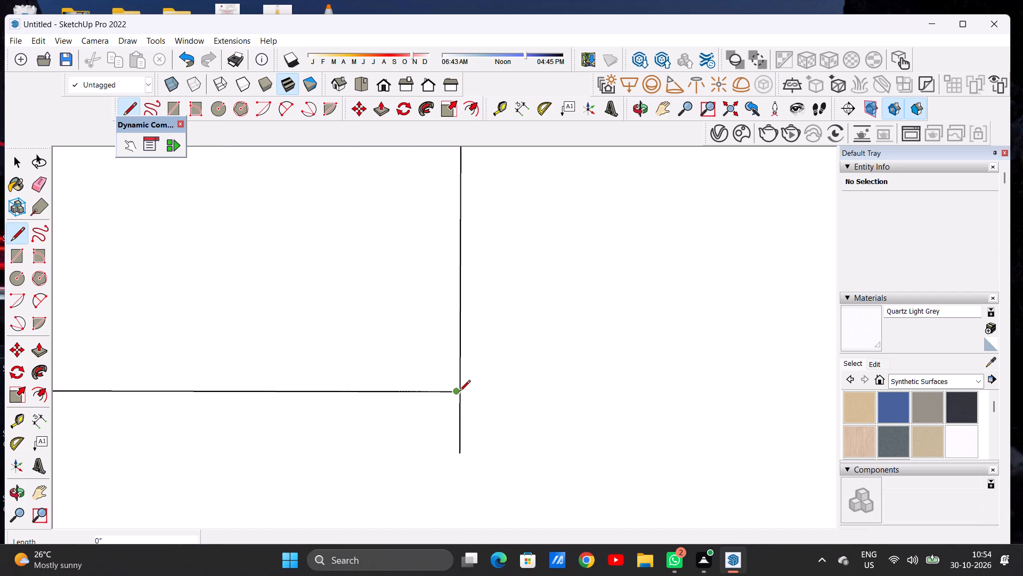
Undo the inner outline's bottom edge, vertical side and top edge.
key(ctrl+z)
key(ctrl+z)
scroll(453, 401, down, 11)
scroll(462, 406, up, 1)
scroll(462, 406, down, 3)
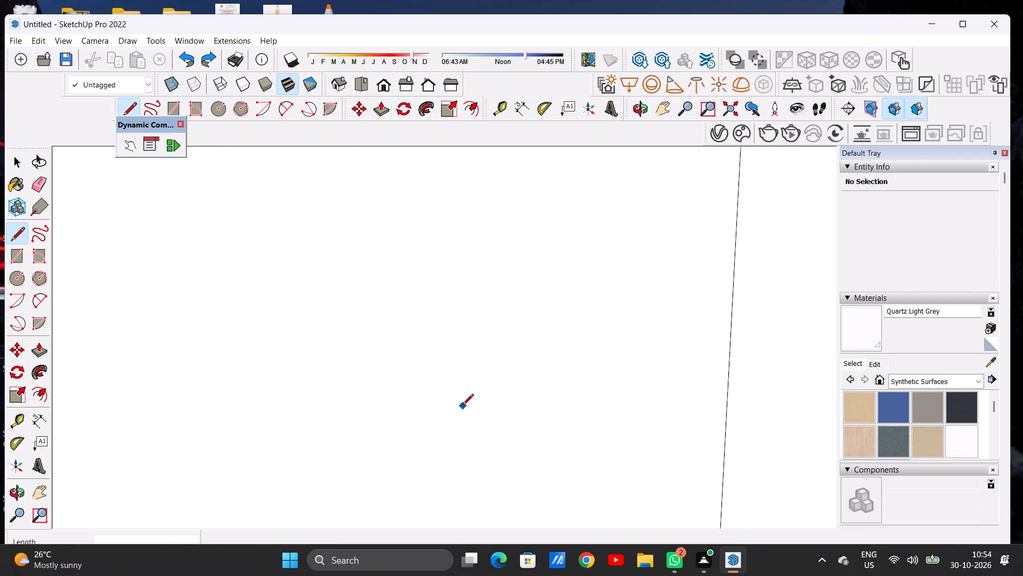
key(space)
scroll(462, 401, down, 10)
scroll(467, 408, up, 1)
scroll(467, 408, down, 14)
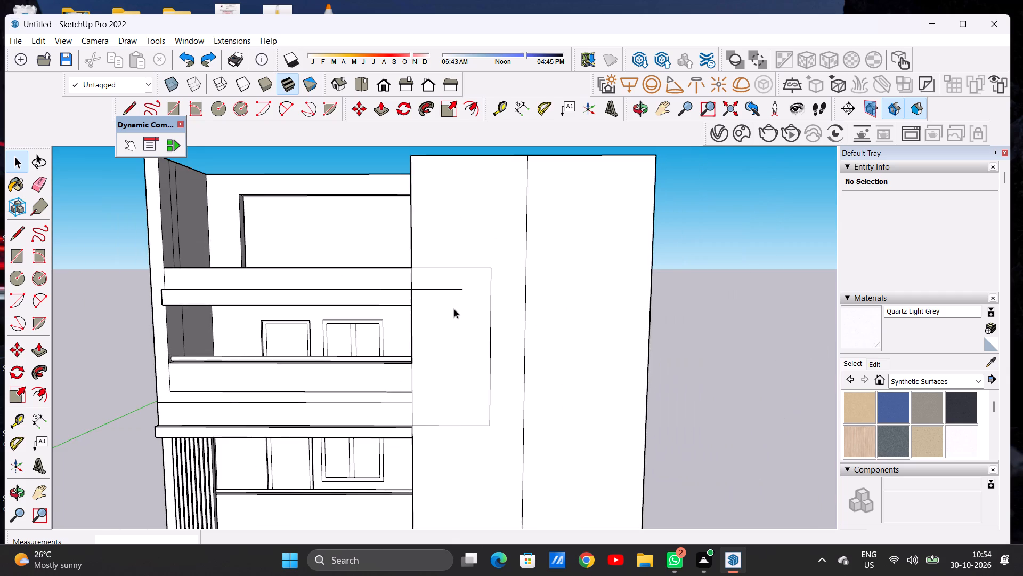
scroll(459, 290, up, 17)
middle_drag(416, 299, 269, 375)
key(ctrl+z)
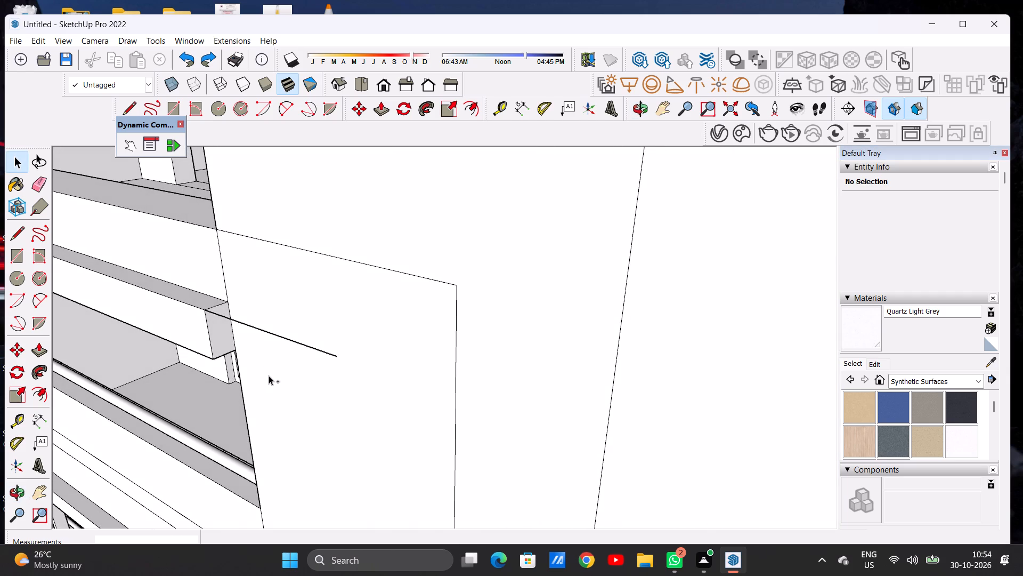
Draw the inner outline's top edge about 6' 2" long on the wall face, starting where the top slab's upper edge meets the wall.
key(l)
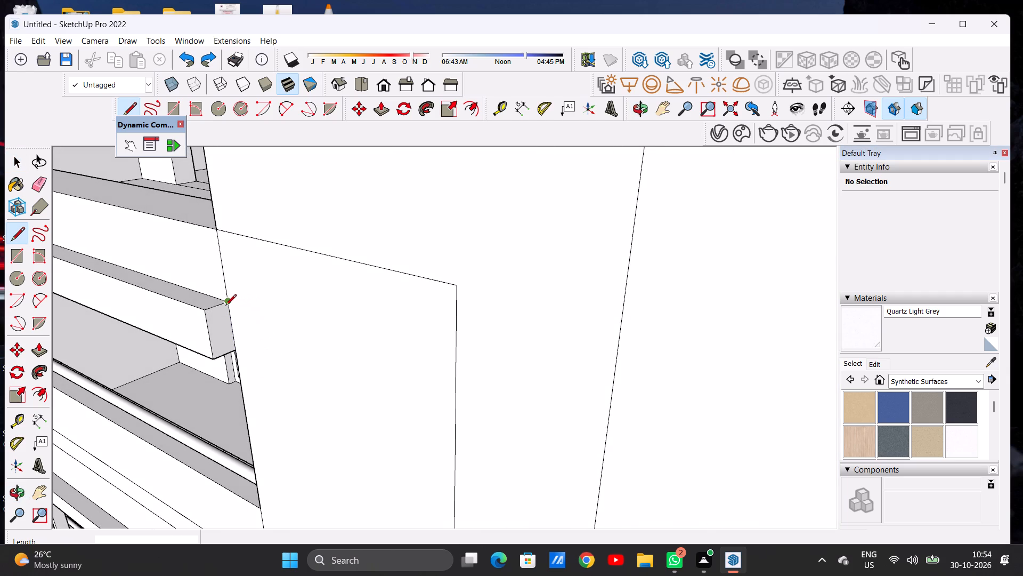
click(225, 306)
scroll(398, 339, down, 3)
scroll(403, 338, up, 1)
scroll(405, 337, down, 5)
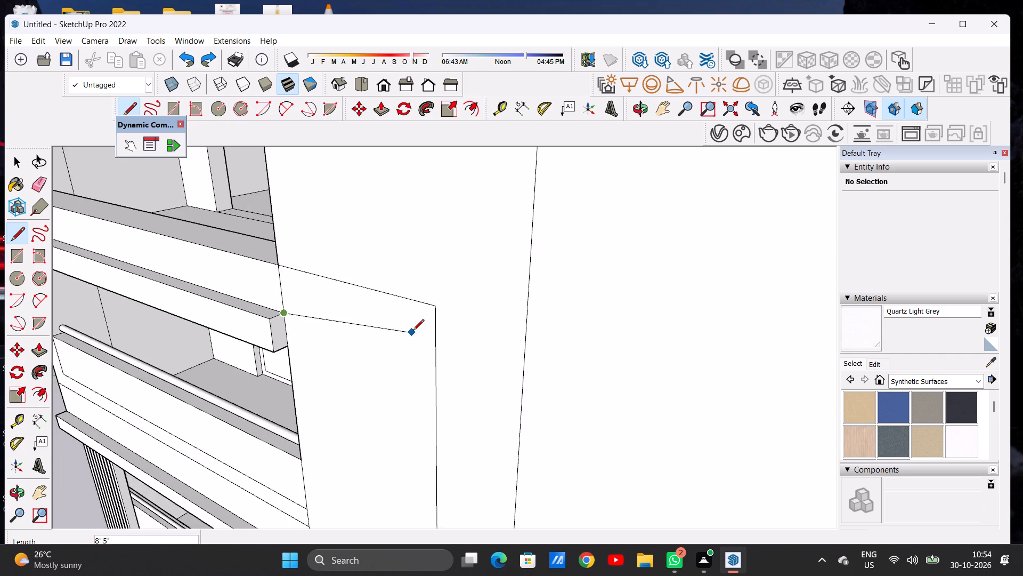
scroll(413, 331, down, 5)
middle_drag(406, 340, 517, 306)
scroll(472, 293, down, 8)
scroll(480, 317, up, 1)
scroll(480, 317, down, 2)
scroll(480, 317, up, 2)
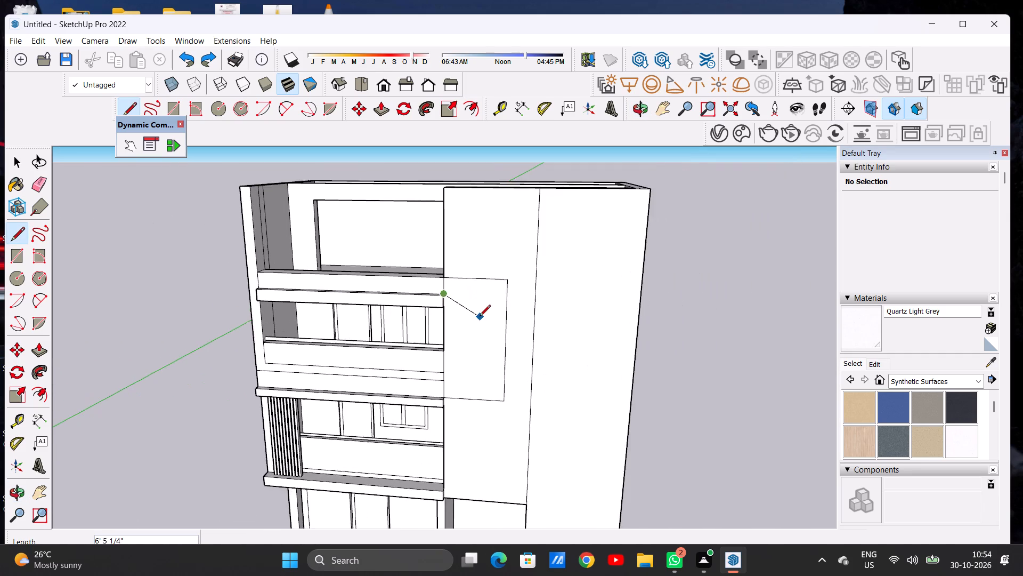
middle_drag(494, 308, 519, 290)
scroll(496, 286, up, 7)
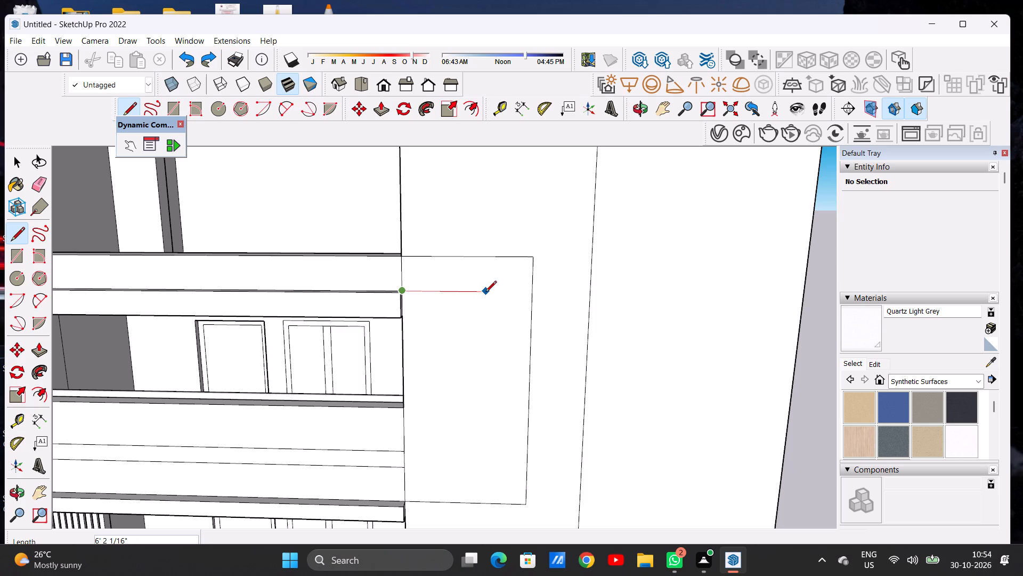
click(485, 293)
Draw the inner outline's vertical side about 13' 11" down to the lower balcony line's level, and close it back to the wall corner.
scroll(481, 300, down, 11)
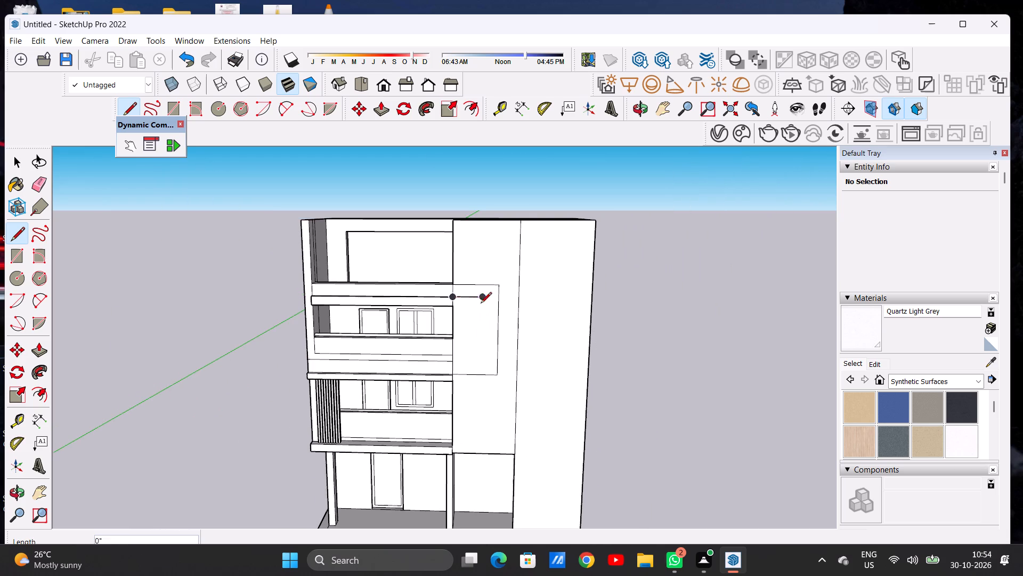
scroll(482, 377, down, 1)
scroll(482, 378, up, 1)
scroll(482, 378, down, 1)
scroll(482, 378, up, 1)
scroll(482, 378, down, 1)
scroll(482, 378, up, 1)
scroll(482, 378, down, 1)
scroll(482, 365, up, 14)
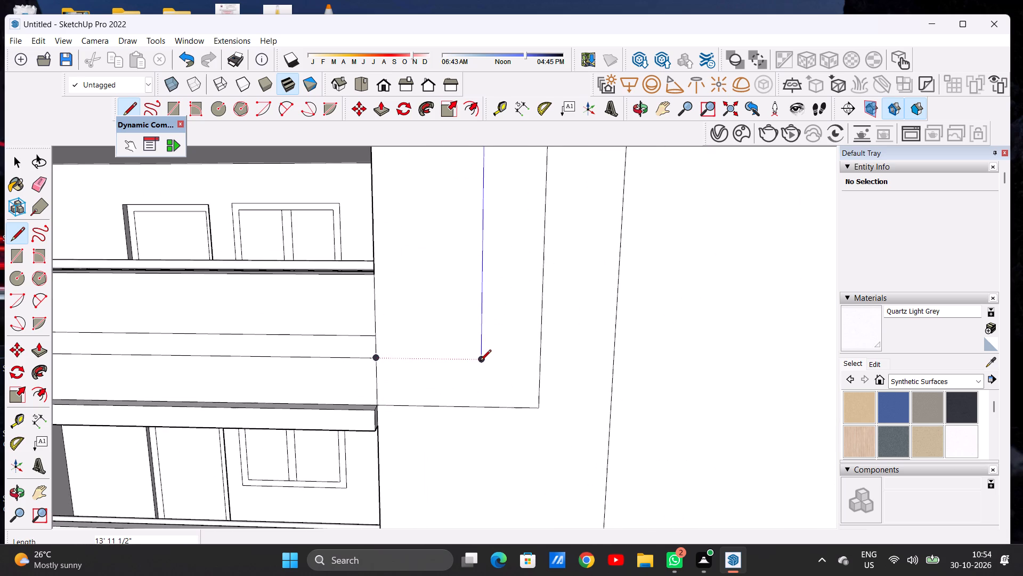
click(480, 362)
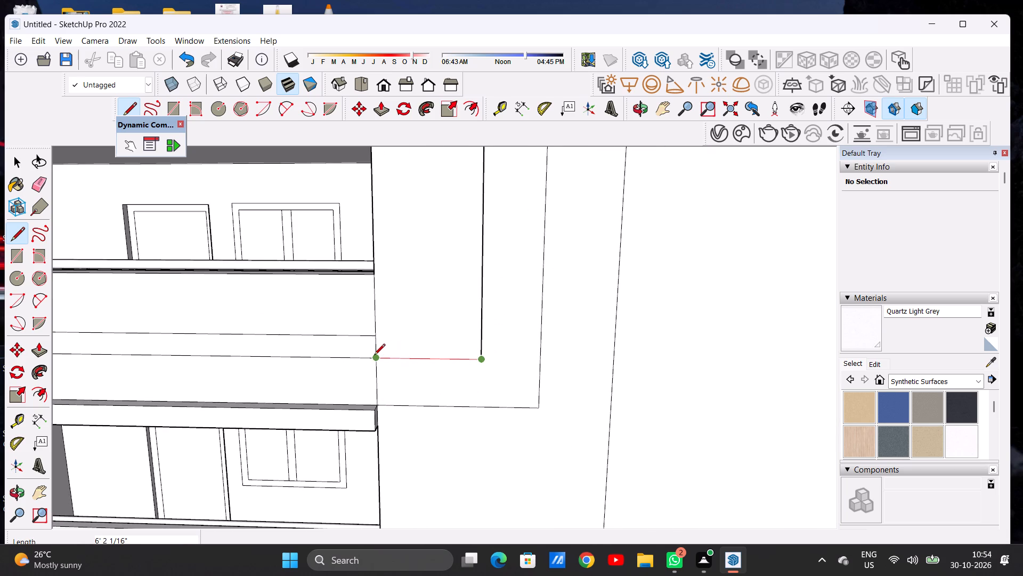
click(374, 356)
key(space)
Erase the vertical wall-corner segment between the inner and outer outlines' bottom edges above the lower ledge.
scroll(449, 371, down, 14)
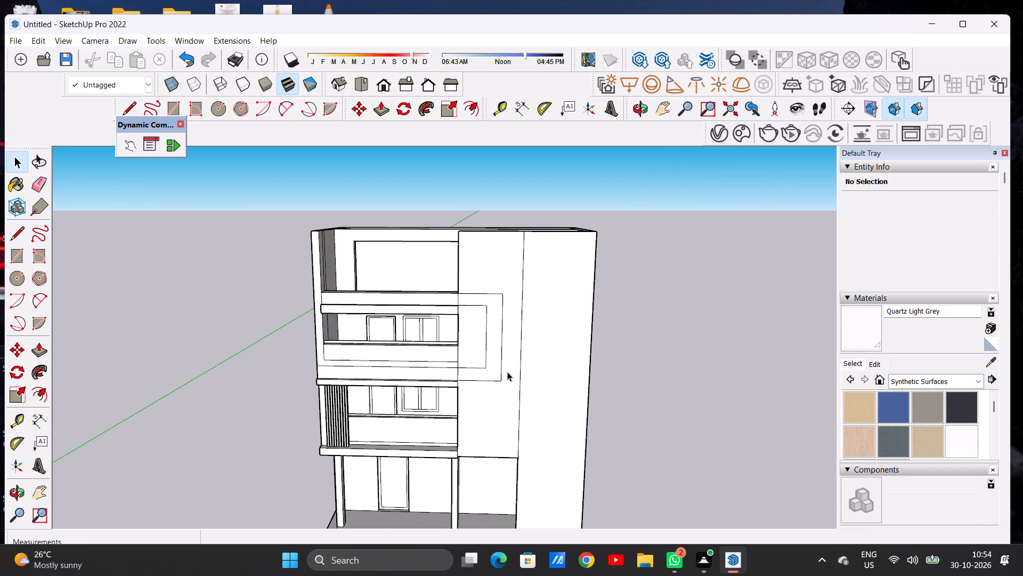
scroll(507, 370, down, 5)
middle_drag(488, 377, 485, 352)
scroll(472, 363, up, 2)
scroll(472, 368, down, 1)
scroll(472, 370, up, 17)
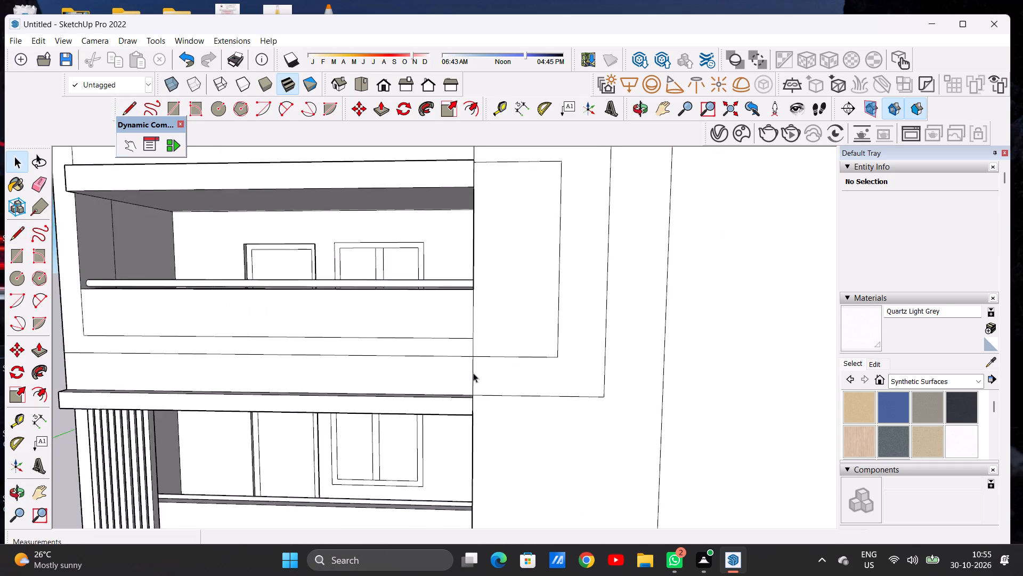
scroll(473, 373, up, 4)
scroll(474, 371, down, 1)
scroll(474, 371, up, 2)
middle_drag(442, 366, 419, 358)
scroll(579, 366, up, 1)
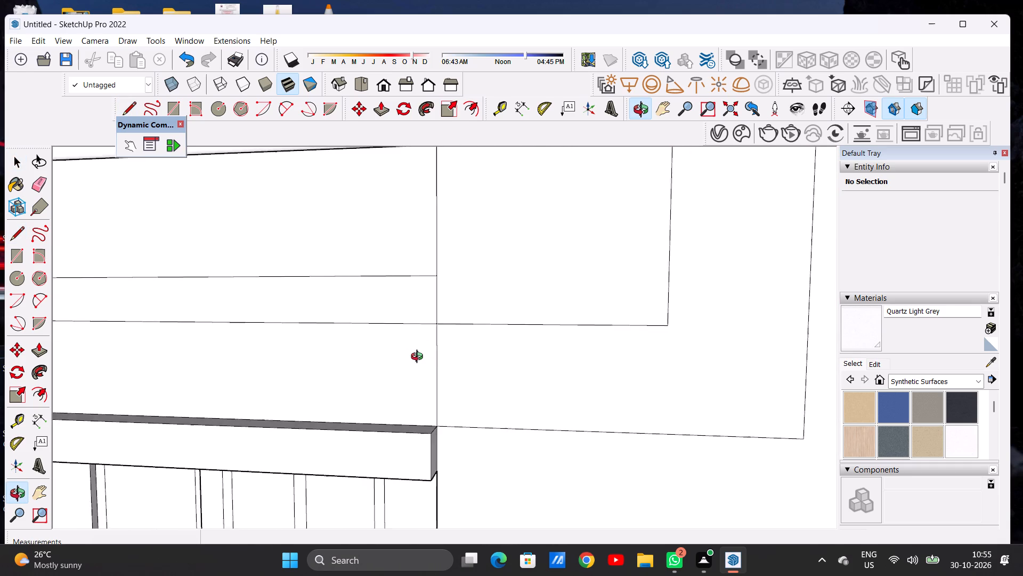
middle_drag(419, 358, 465, 359)
scroll(456, 359, down, 7)
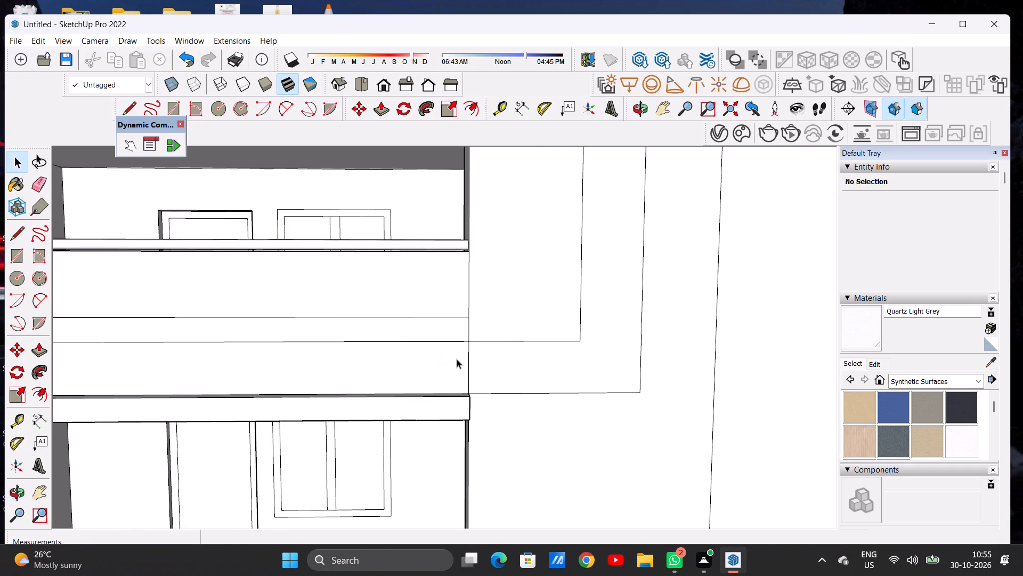
scroll(488, 359, up, 10)
key(e)
drag(462, 371, 444, 378)
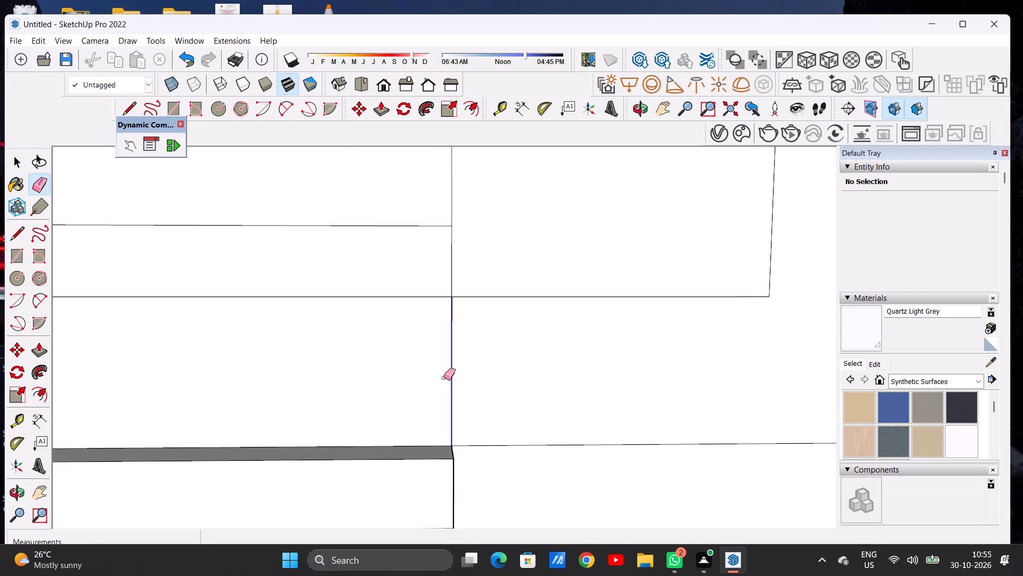
Erase the vertical wall-corner segment between the inner and outer outlines' top edges beside the top parapet.
scroll(449, 403, down, 20)
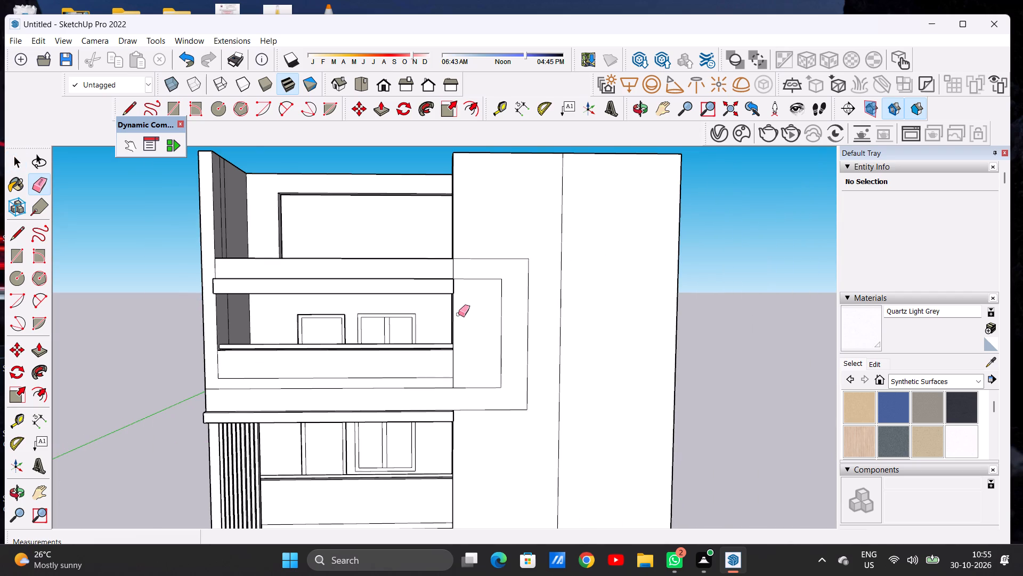
scroll(450, 257, up, 4)
scroll(450, 261, down, 1)
scroll(450, 266, up, 6)
drag(461, 271, 451, 274)
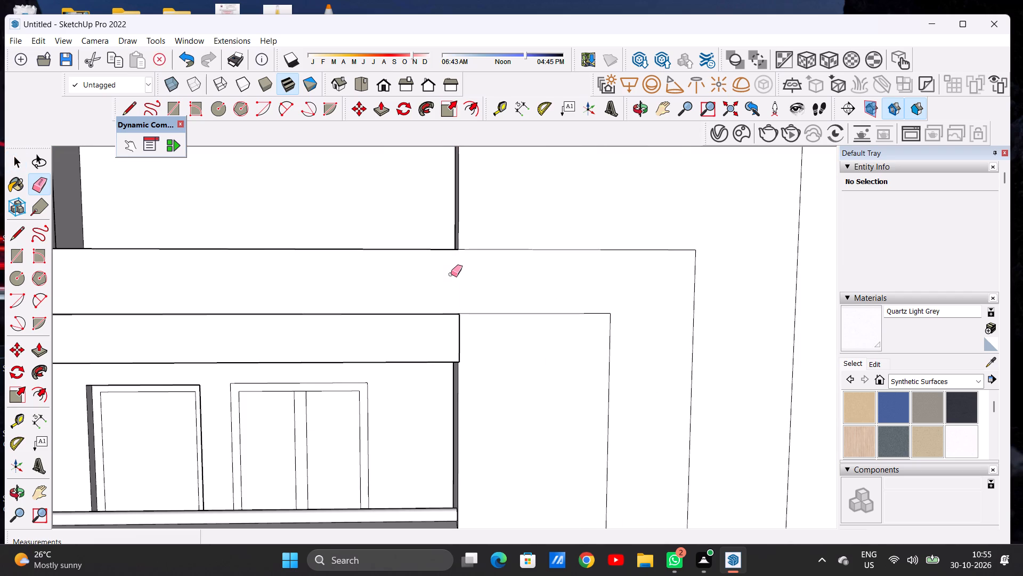
key(space)
Examine the joined framing band around the balconies from the front and from its far side end.
scroll(451, 308, down, 18)
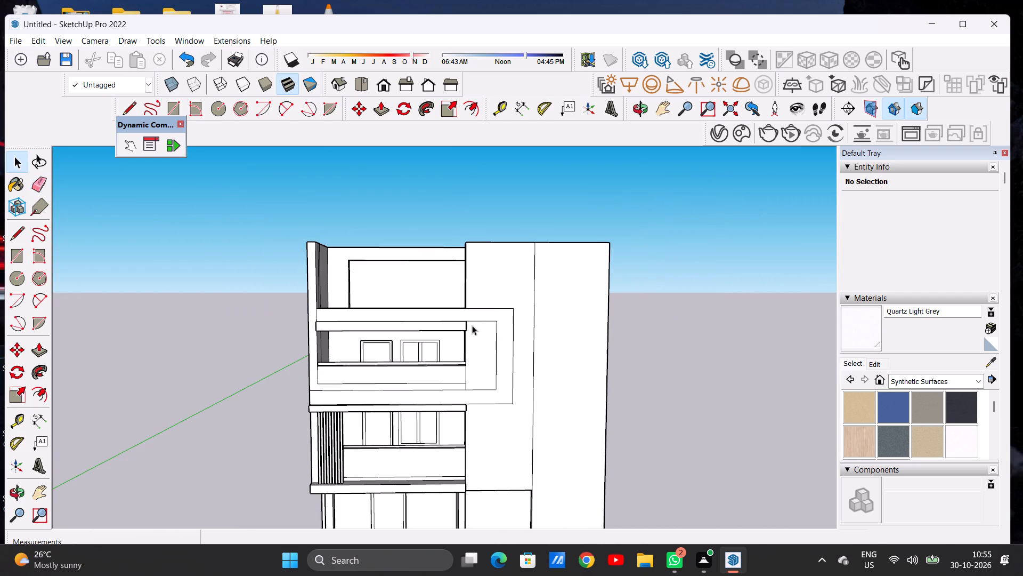
middle_drag(464, 331, 465, 317)
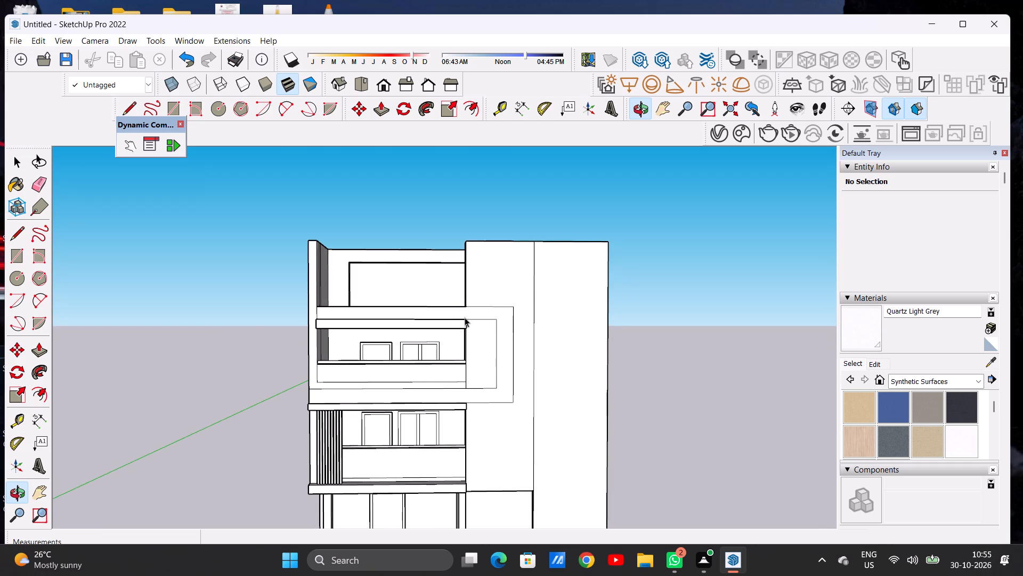
middle_drag(474, 314, 472, 332)
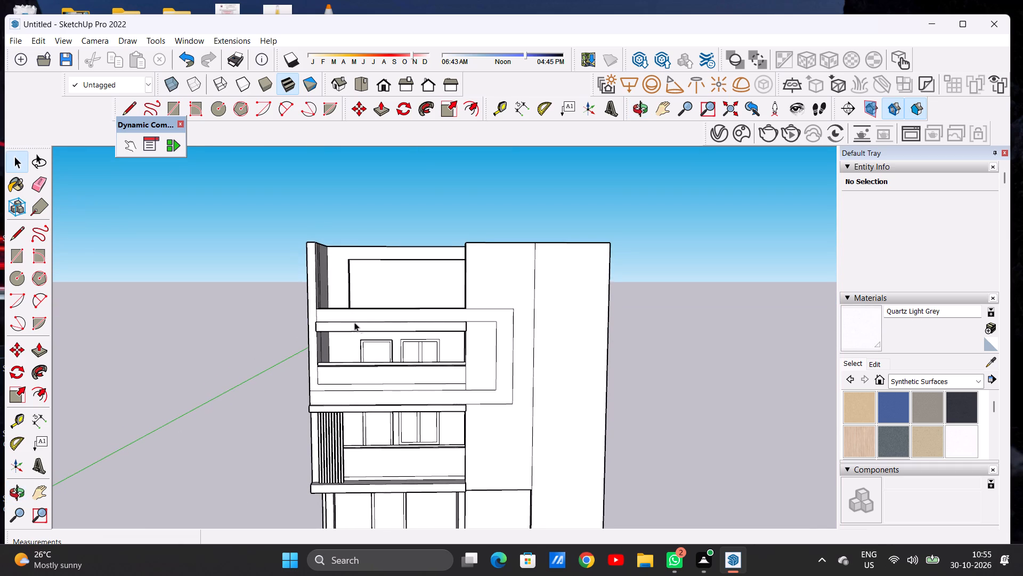
scroll(332, 401, up, 7)
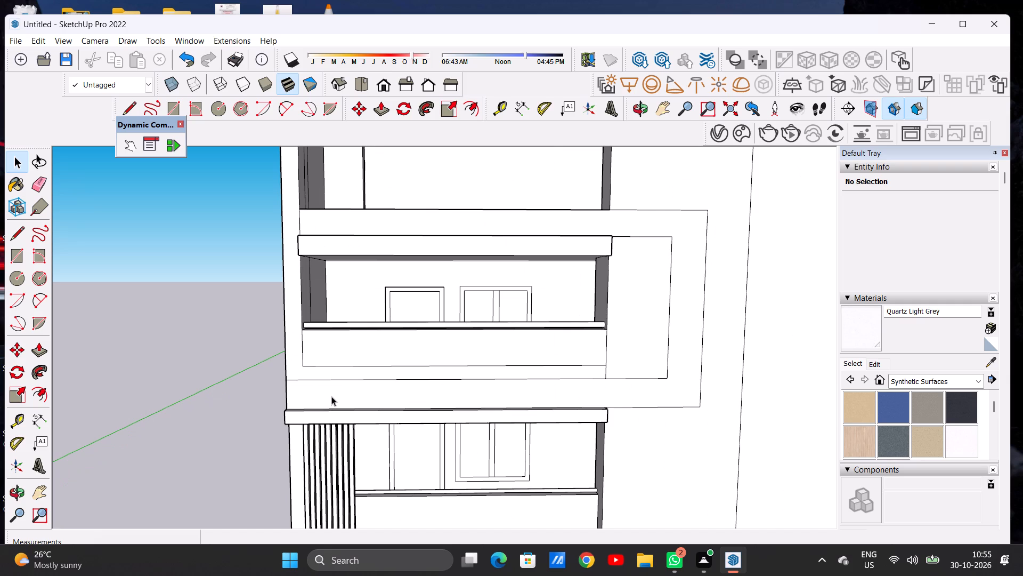
scroll(331, 395, down, 3)
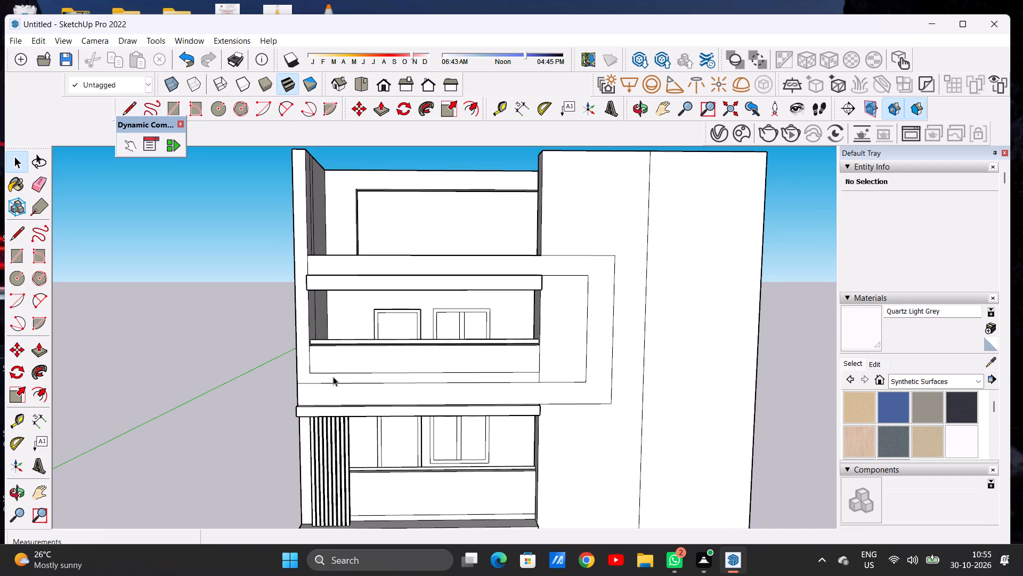
middle_drag(295, 310, 306, 324)
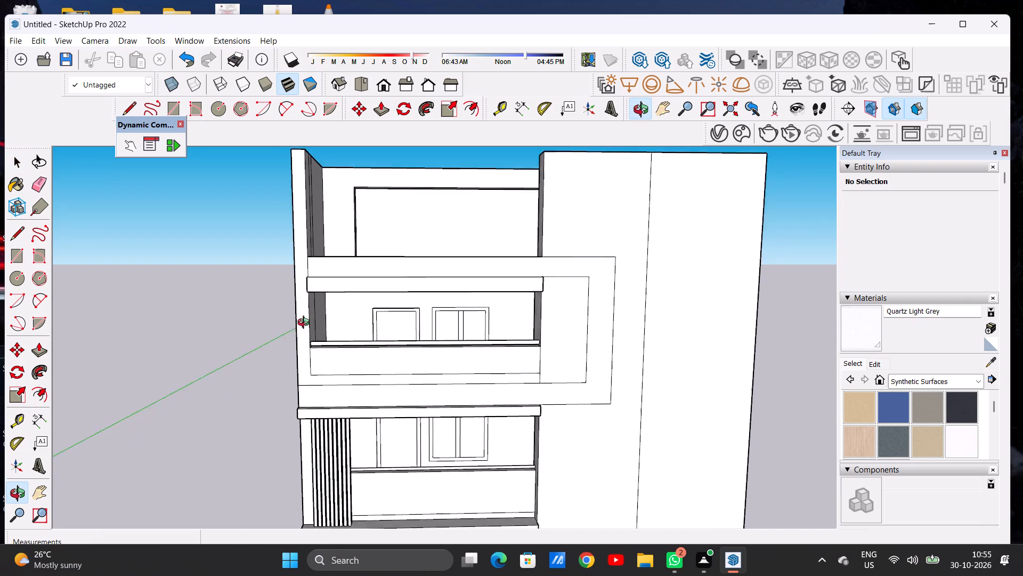
middle_drag(306, 324, 409, 387)
scroll(323, 317, up, 2)
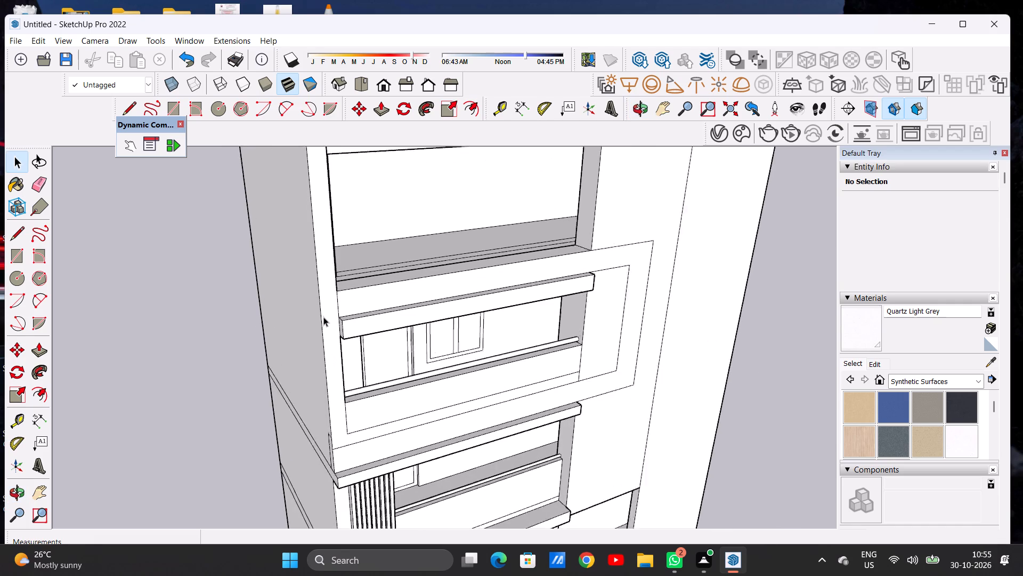
Push/Pull the end face of the projecting beam above the upper balcony about 1' 8" out to the side wall's outer edge.
scroll(323, 317, up, 2)
scroll(323, 317, down, 1)
scroll(323, 317, up, 7)
scroll(356, 332, down, 1)
scroll(348, 336, up, 1)
scroll(348, 336, down, 1)
scroll(348, 336, up, 2)
key(p)
scroll(341, 332, up, 5)
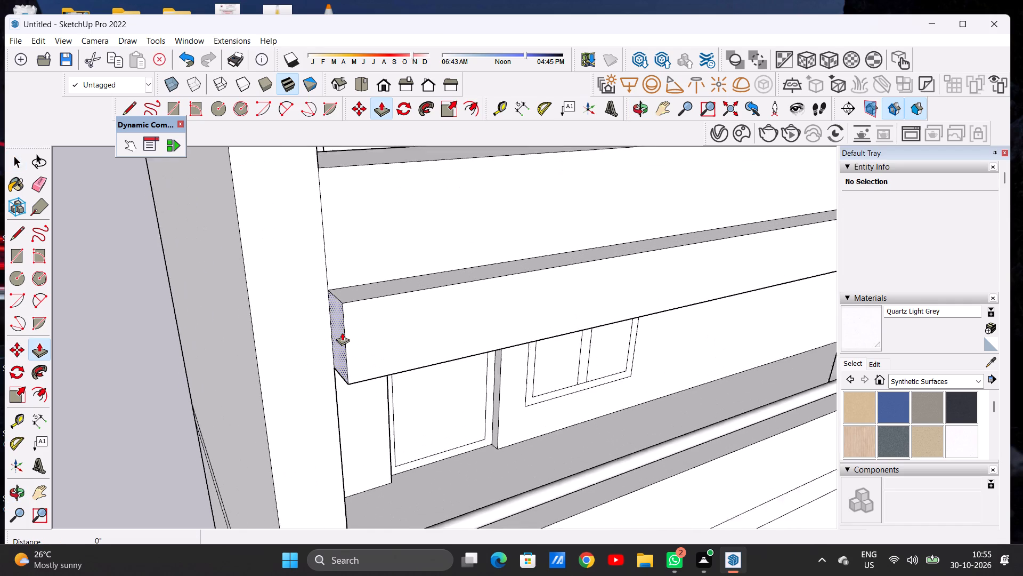
scroll(342, 332, up, 2)
click(342, 332)
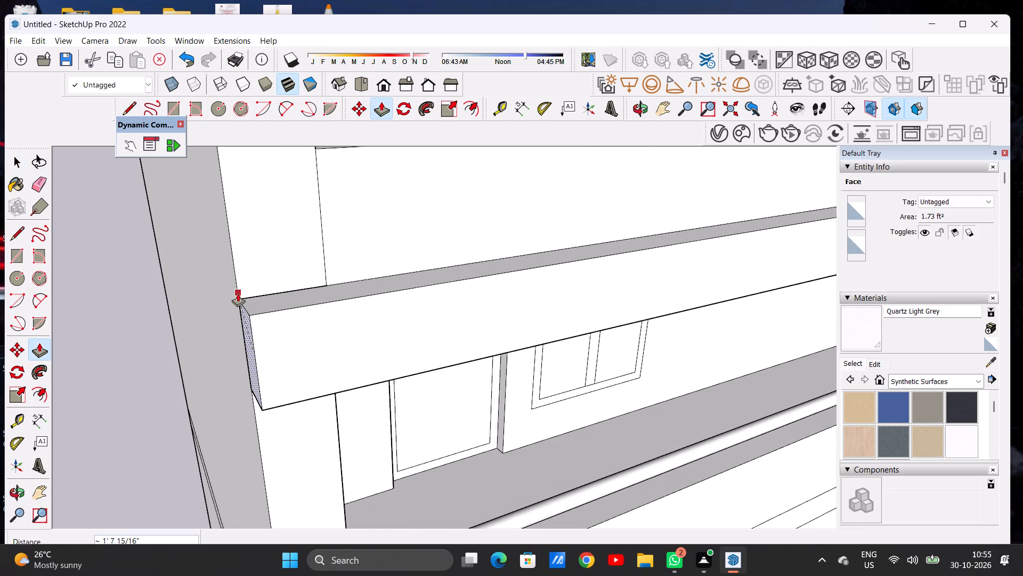
click(238, 293)
key(space)
Erase the short vertical segment crossing the framing band above the extended beam, beneath the top level's opening corner.
scroll(359, 366, down, 17)
middle_drag(426, 322, 400, 317)
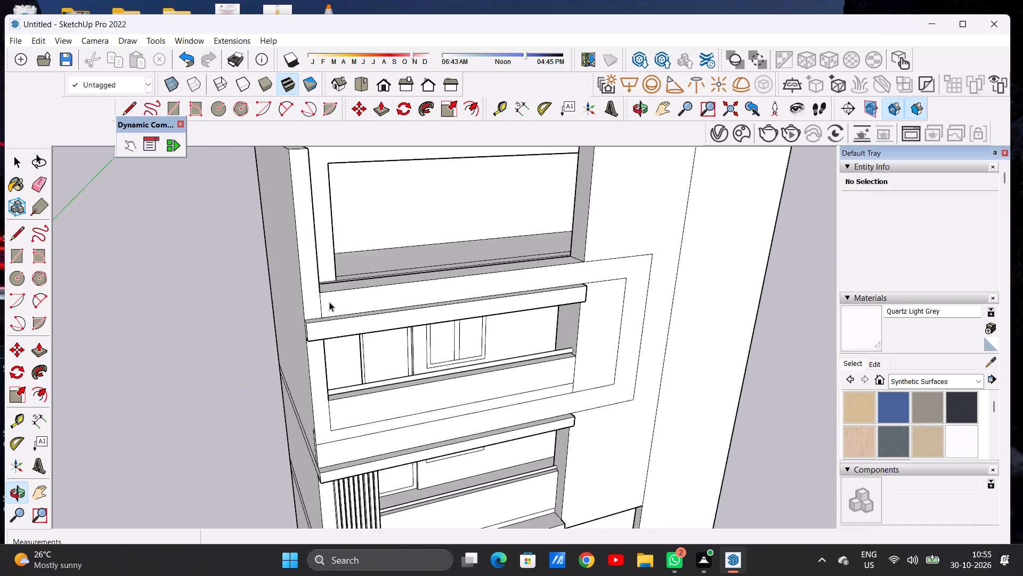
middle_drag(481, 322, 392, 320)
scroll(303, 302, up, 2)
scroll(293, 300, down, 1)
scroll(291, 300, up, 3)
scroll(291, 300, down, 1)
scroll(291, 300, up, 3)
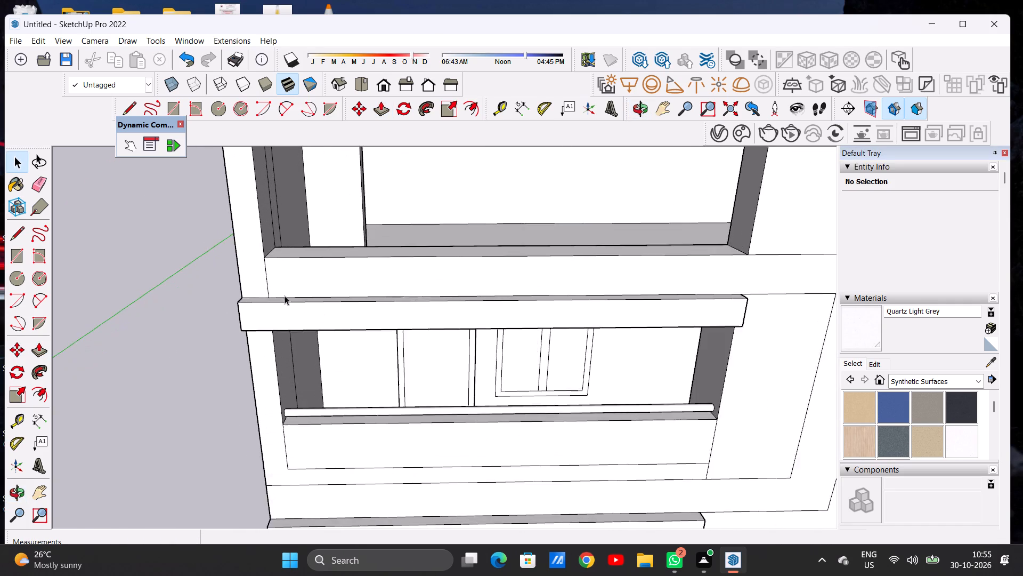
scroll(285, 295, up, 5)
key(e)
drag(257, 279, 273, 281)
Draw a horizontal line about 1' 8" long from the top opening's lower corner to the side wall's outer edge.
key(l)
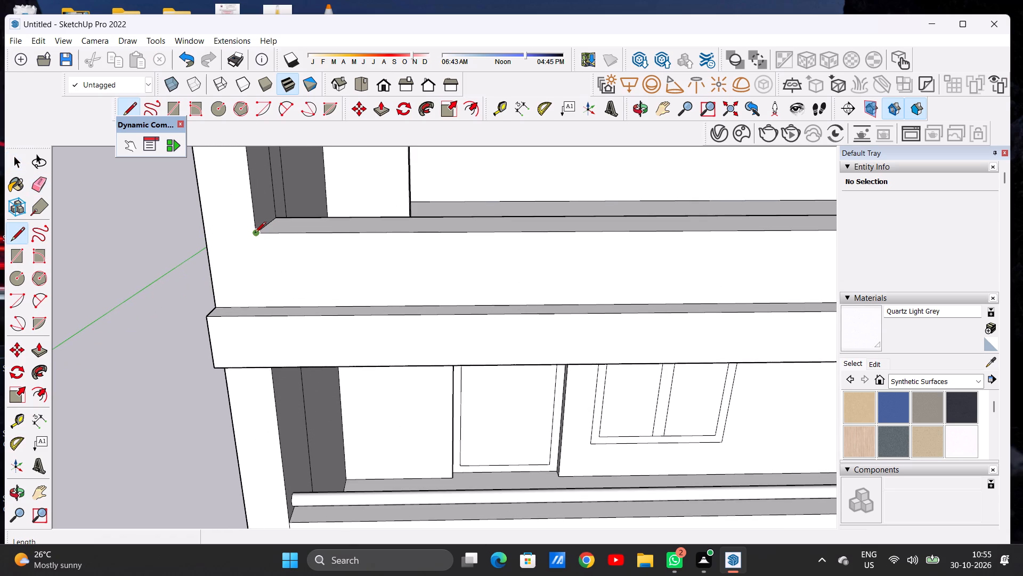
click(255, 234)
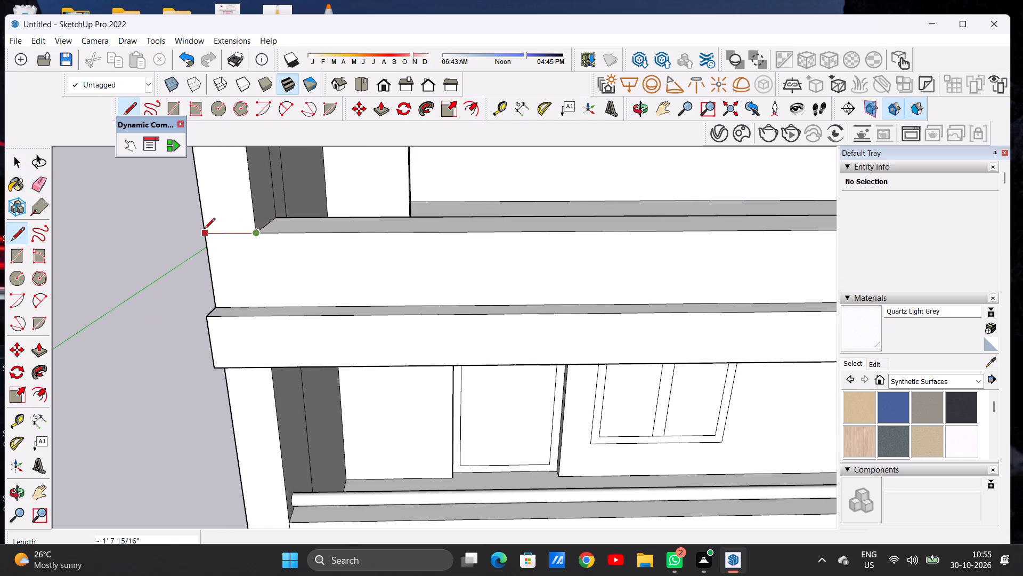
click(204, 230)
key(space)
Examine the completed framing band and the top level's front ledge from the front and from above.
scroll(304, 297, down, 14)
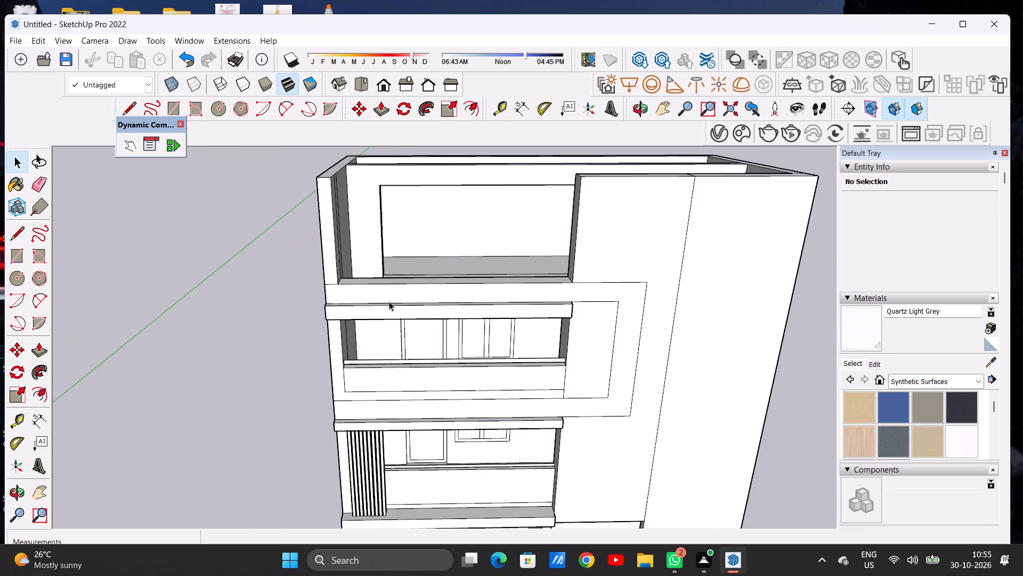
scroll(389, 301, down, 6)
middle_drag(457, 318, 452, 286)
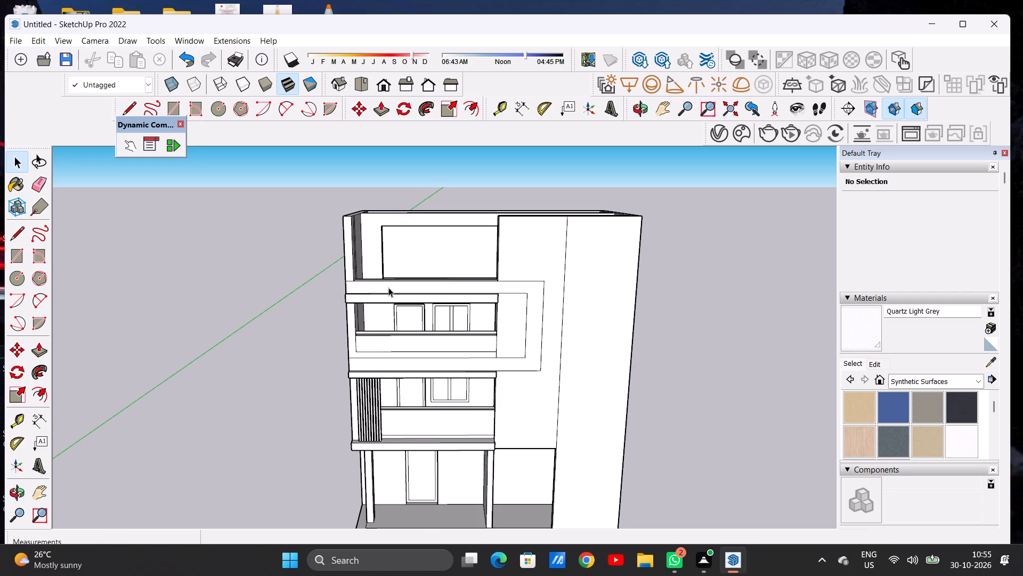
scroll(348, 268, up, 9)
scroll(357, 283, down, 1)
scroll(357, 283, up, 4)
scroll(367, 285, down, 2)
scroll(368, 285, up, 7)
scroll(343, 310, down, 7)
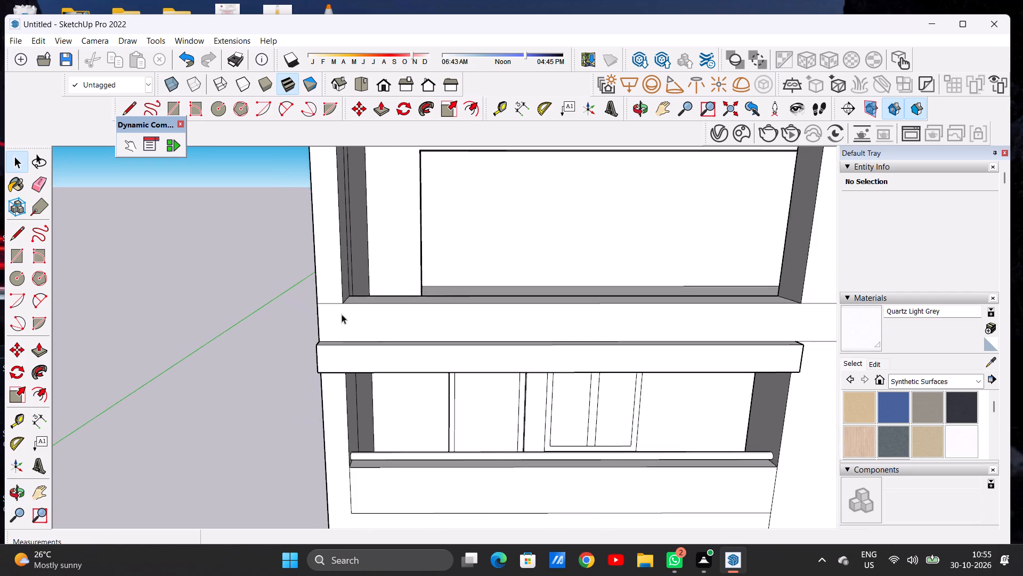
scroll(342, 314, down, 12)
scroll(448, 322, down, 3)
middle_drag(465, 346, 467, 324)
scroll(405, 350, down, 5)
middle_drag(431, 327, 440, 418)
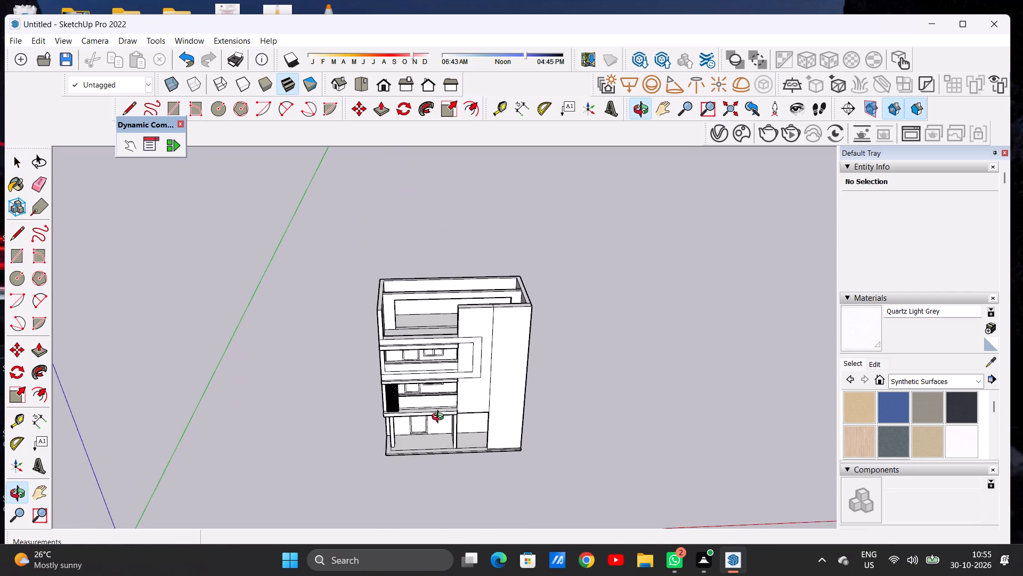
middle_drag(440, 418, 423, 394)
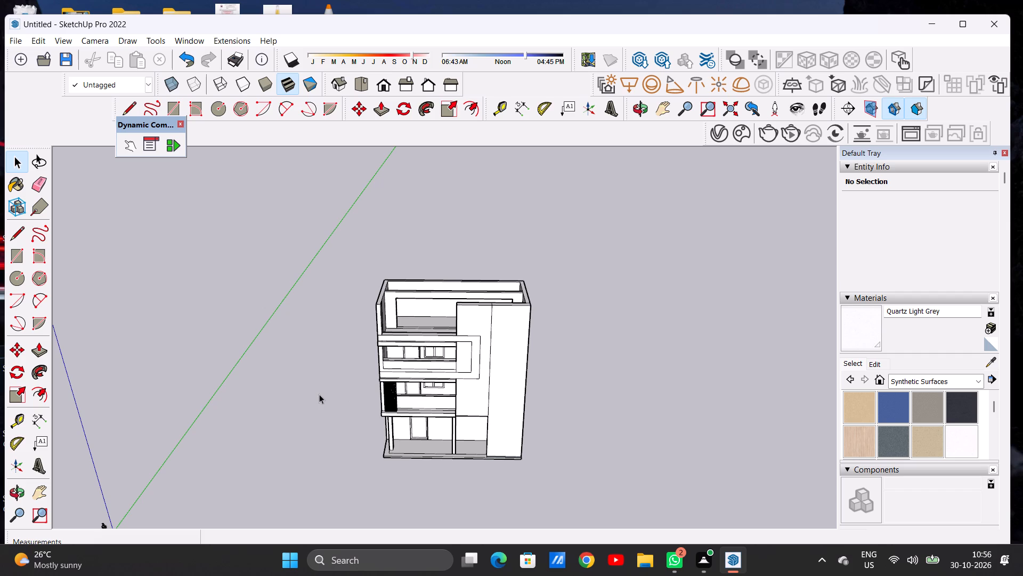
scroll(326, 397, down, 4)
scroll(321, 362, up, 1)
scroll(320, 361, down, 1)
scroll(320, 361, up, 6)
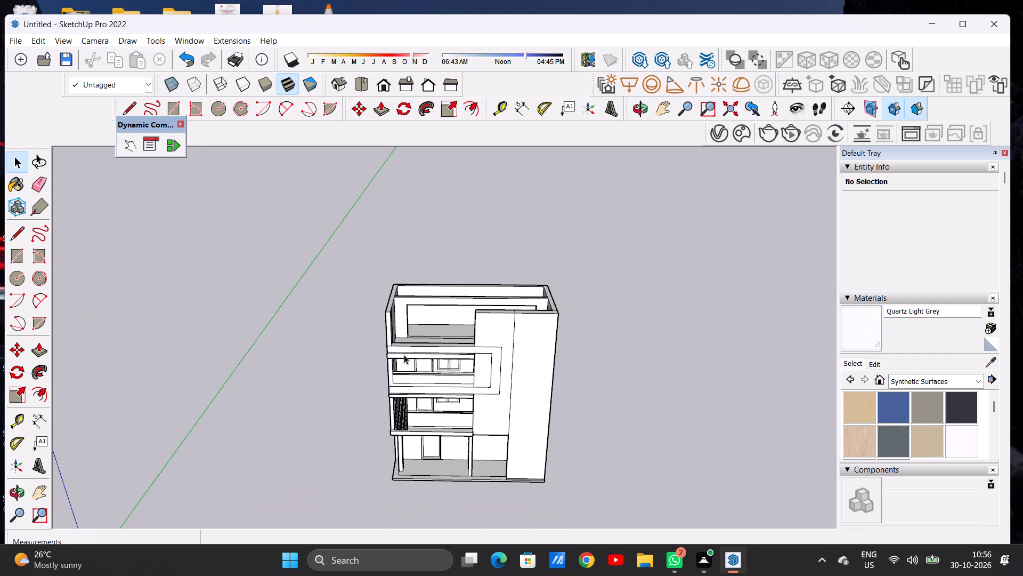
scroll(428, 346, up, 7)
middle_drag(433, 338, 438, 401)
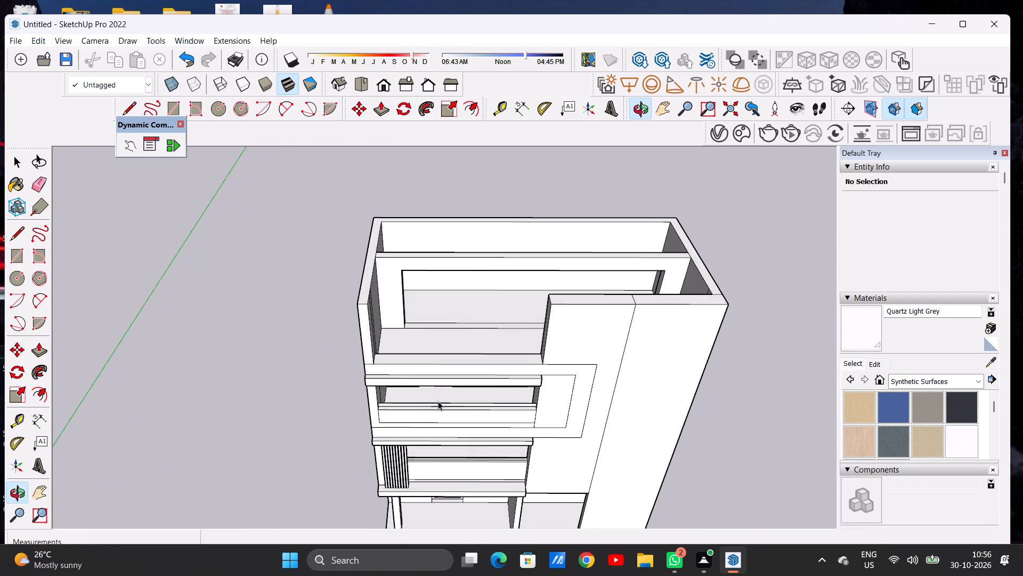
scroll(411, 397, down, 5)
scroll(449, 393, up, 8)
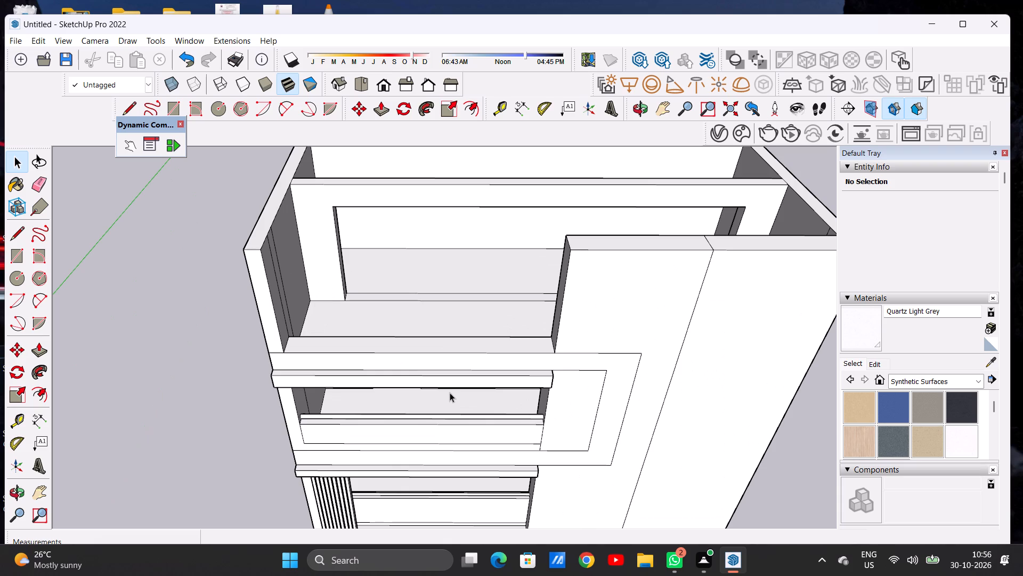
scroll(456, 361, up, 5)
middle_drag(440, 337, 459, 359)
middle_click(459, 359)
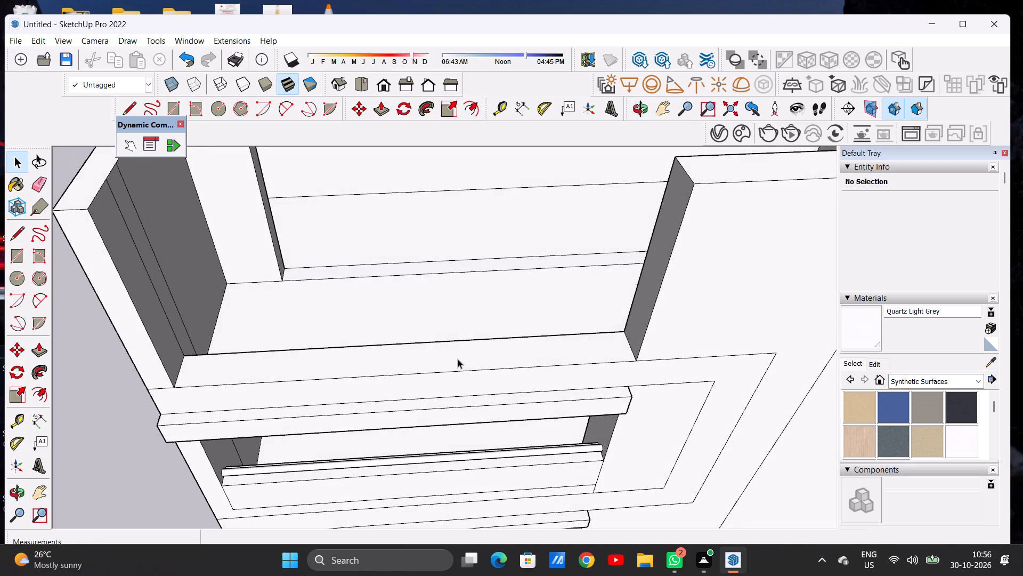
scroll(467, 350, down, 5)
middle_drag(519, 343, 517, 358)
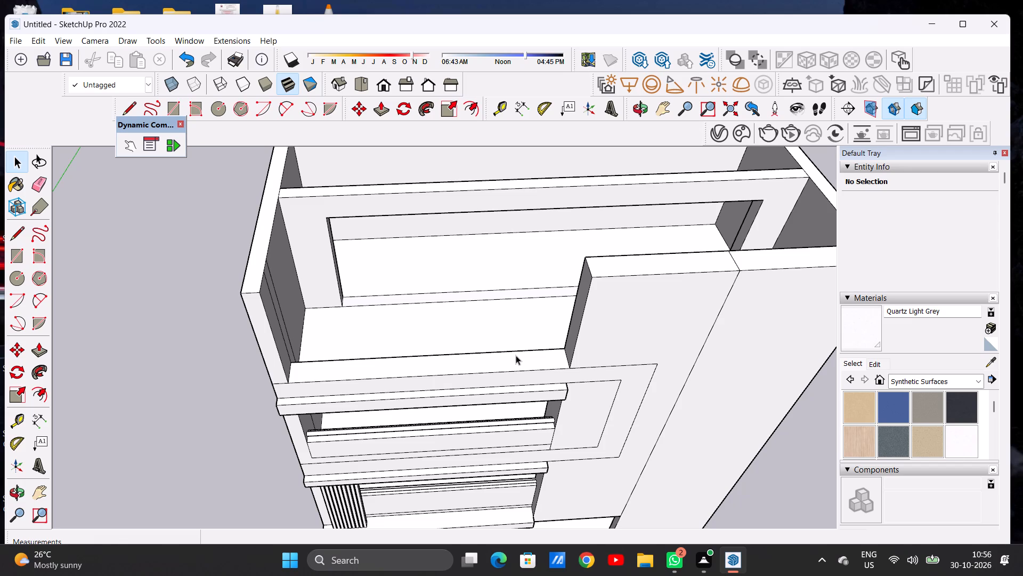
scroll(514, 365, down, 5)
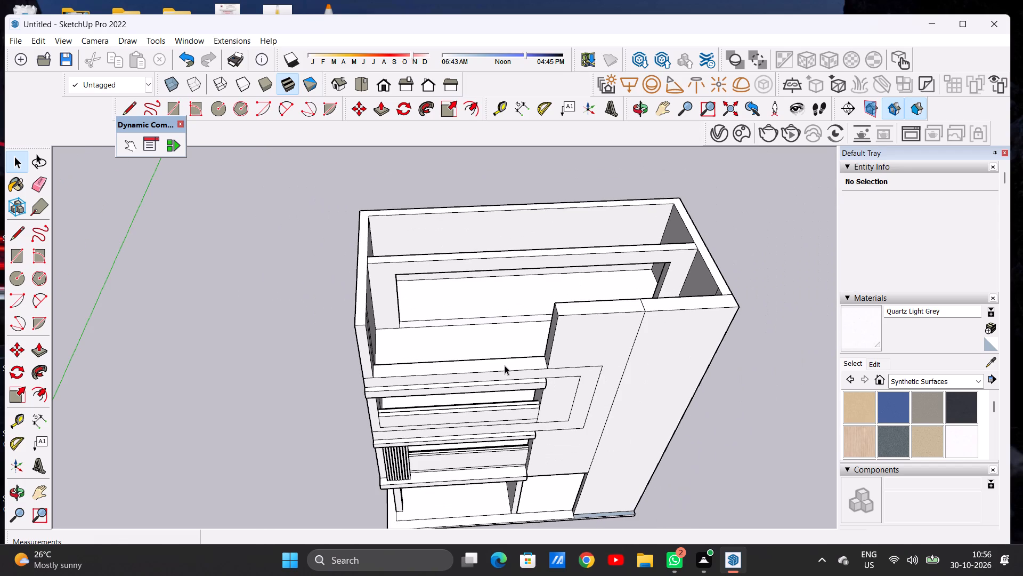
middle_drag(504, 365, 496, 394)
scroll(523, 383, up, 5)
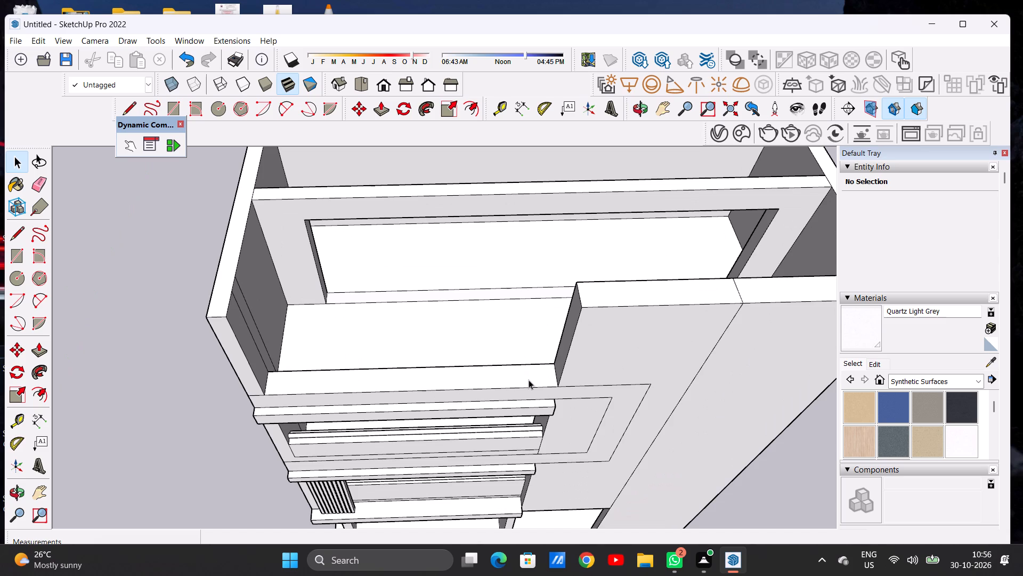
scroll(533, 372, down, 7)
middle_drag(539, 393, 511, 297)
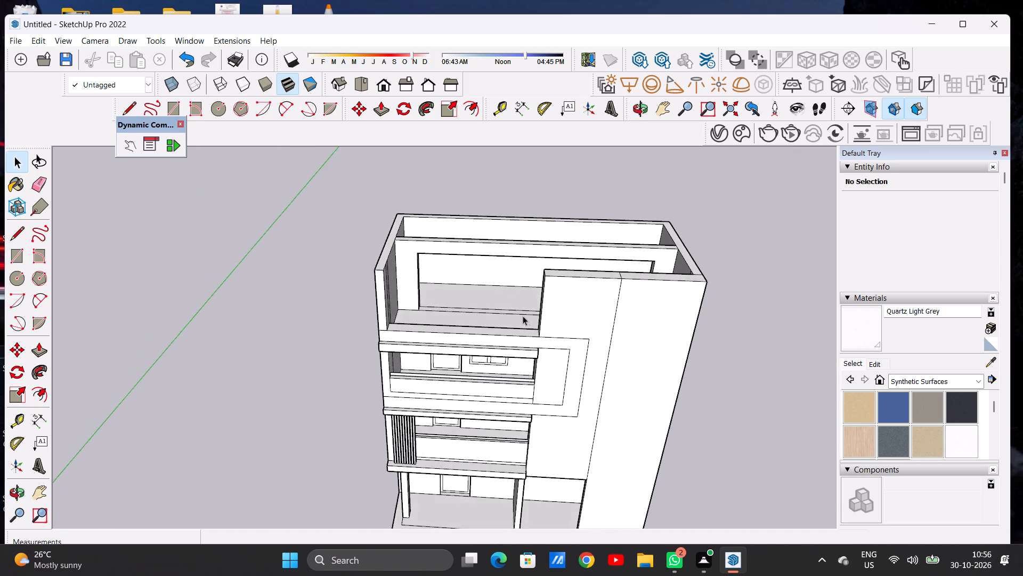
Raise the top face of the front ledge along the top level's opening a short distance with Push/Pull.
scroll(524, 320, up, 5)
scroll(524, 322, down, 1)
middle_drag(513, 346, 526, 306)
scroll(545, 329, up, 1)
scroll(546, 331, down, 1)
scroll(546, 331, up, 5)
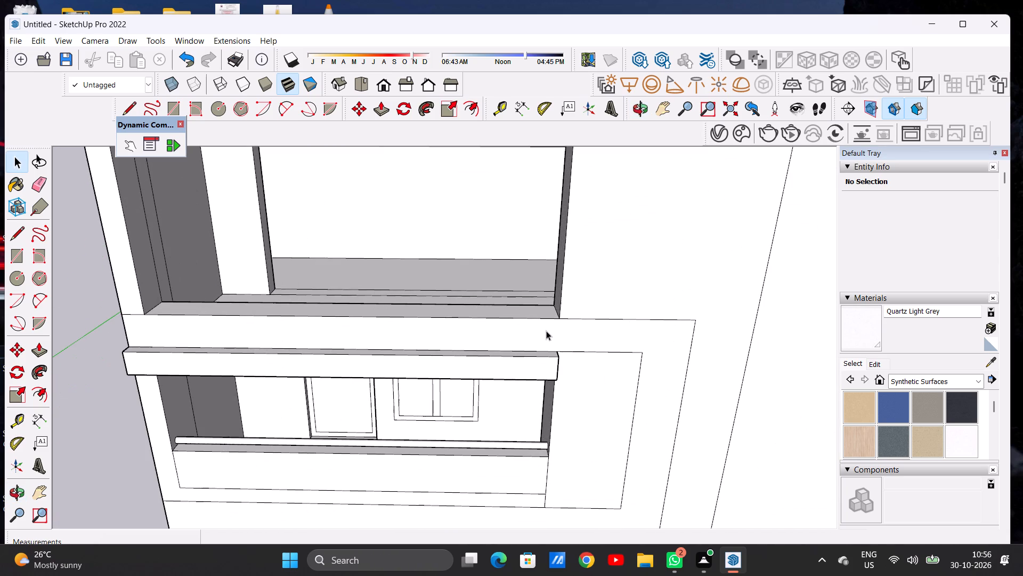
key(p)
scroll(546, 313, up, 6)
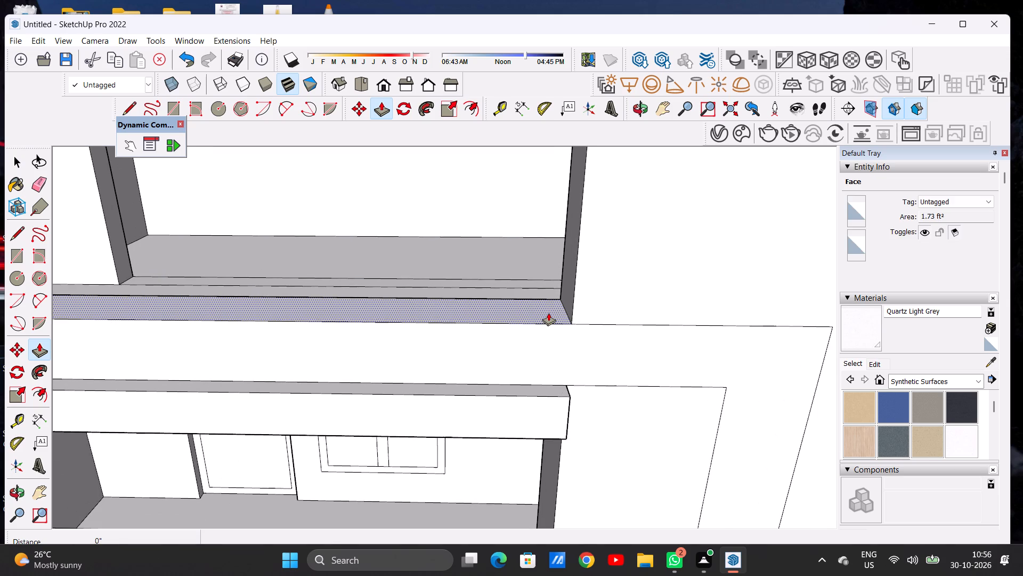
click(548, 313)
click(562, 288)
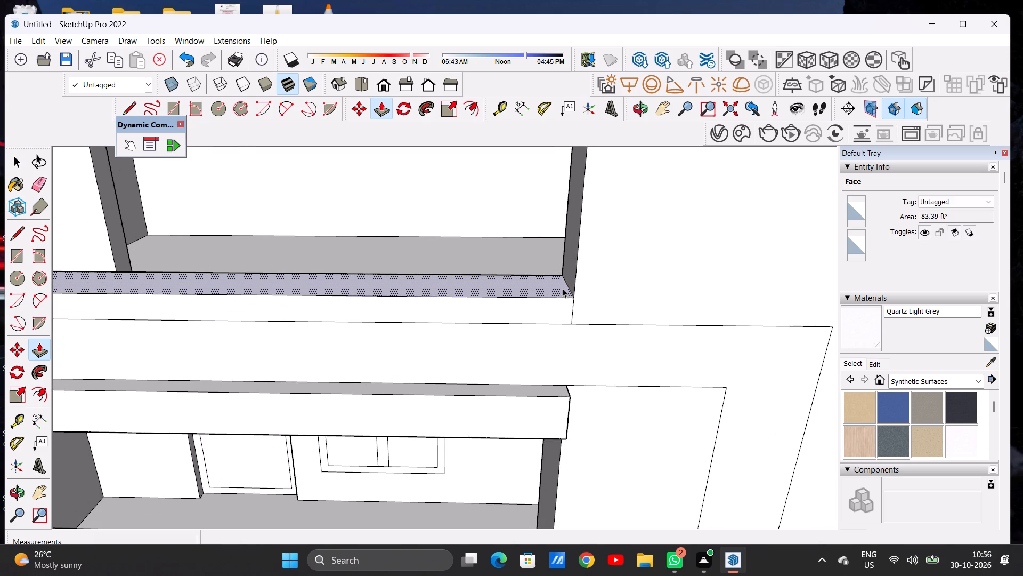
key(space)
Examine the raised front ledge and the top level's terrace from both sides and from above.
scroll(483, 370, down, 18)
middle_drag(406, 333, 279, 333)
middle_drag(262, 335, 230, 345)
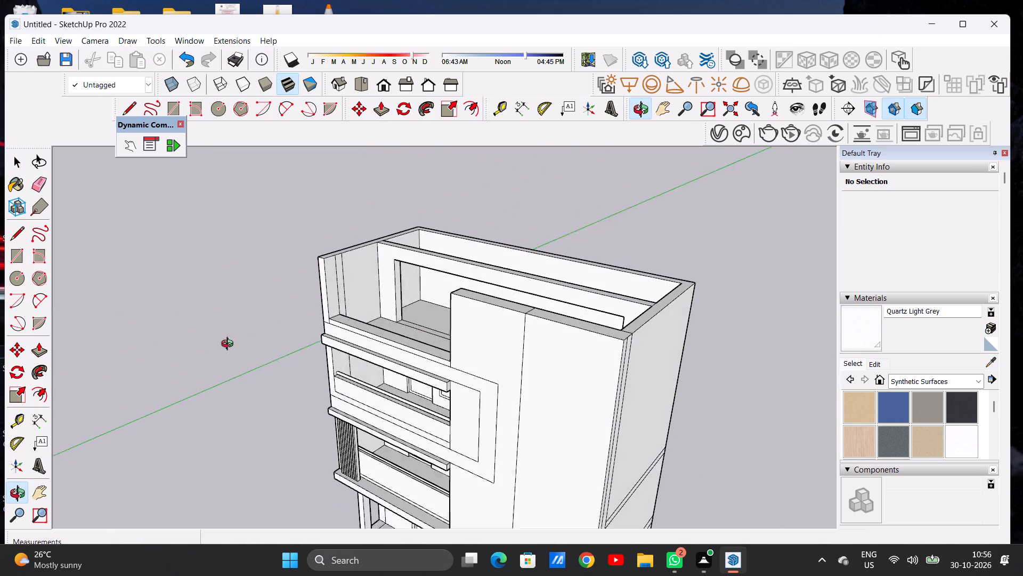
middle_drag(230, 345, 222, 363)
scroll(337, 303, up, 2)
scroll(337, 303, down, 1)
scroll(337, 303, up, 5)
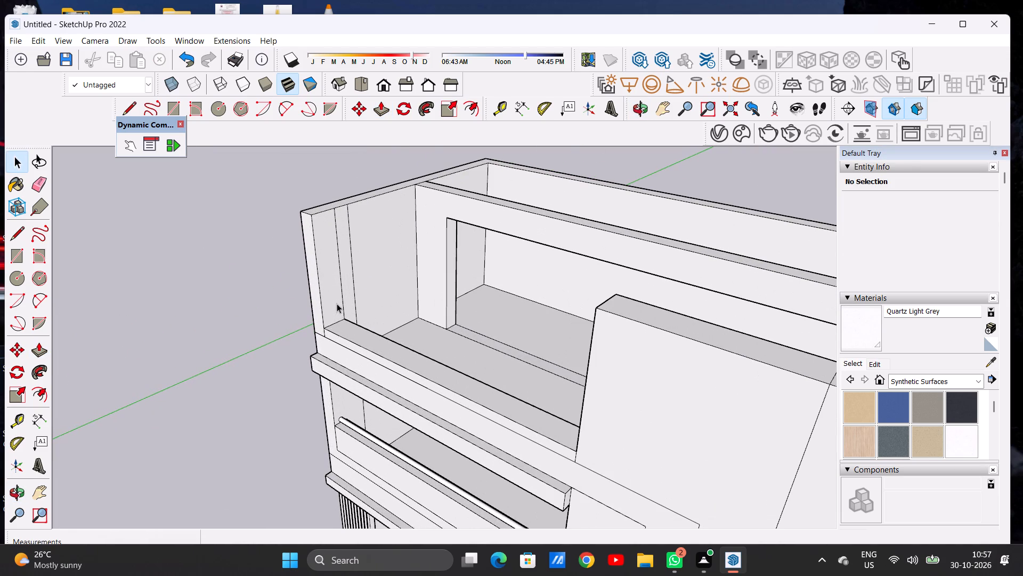
middle_drag(330, 310, 388, 337)
scroll(328, 316, down, 6)
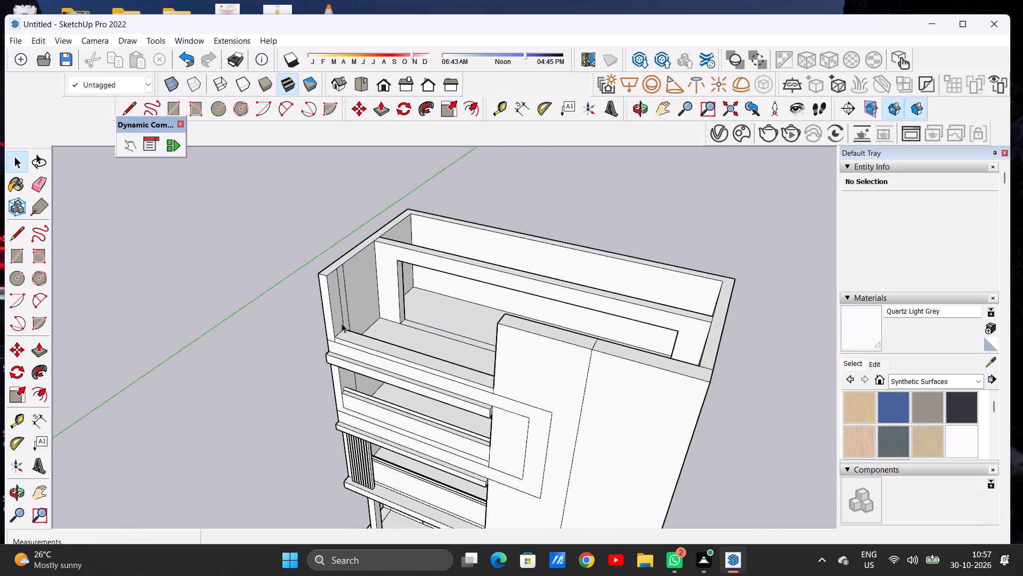
scroll(352, 325, up, 6)
middle_drag(329, 339, 468, 355)
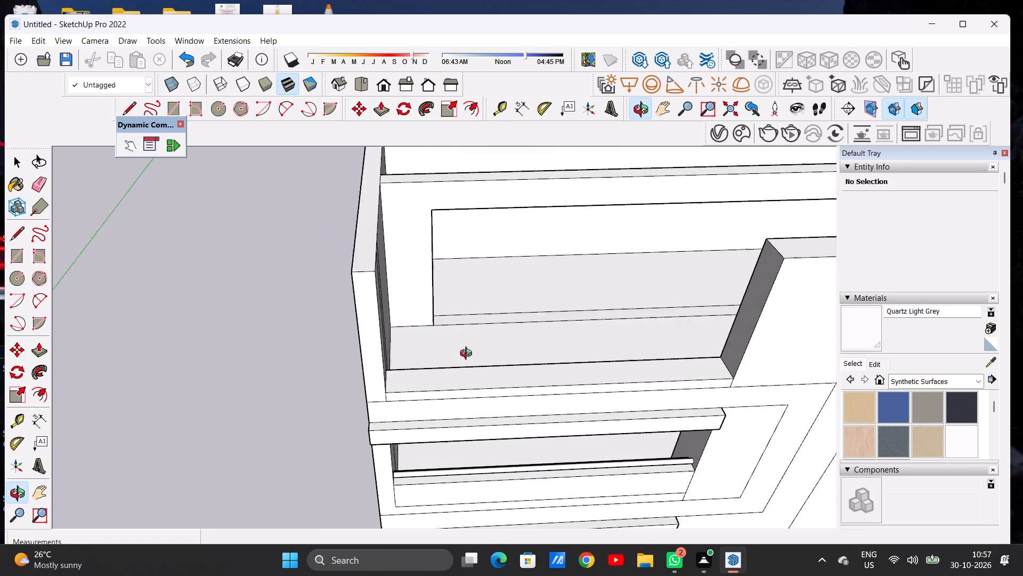
middle_drag(468, 355, 471, 354)
scroll(221, 343, down, 6)
scroll(351, 341, down, 1)
scroll(351, 341, up, 6)
middle_drag(310, 321, 310, 338)
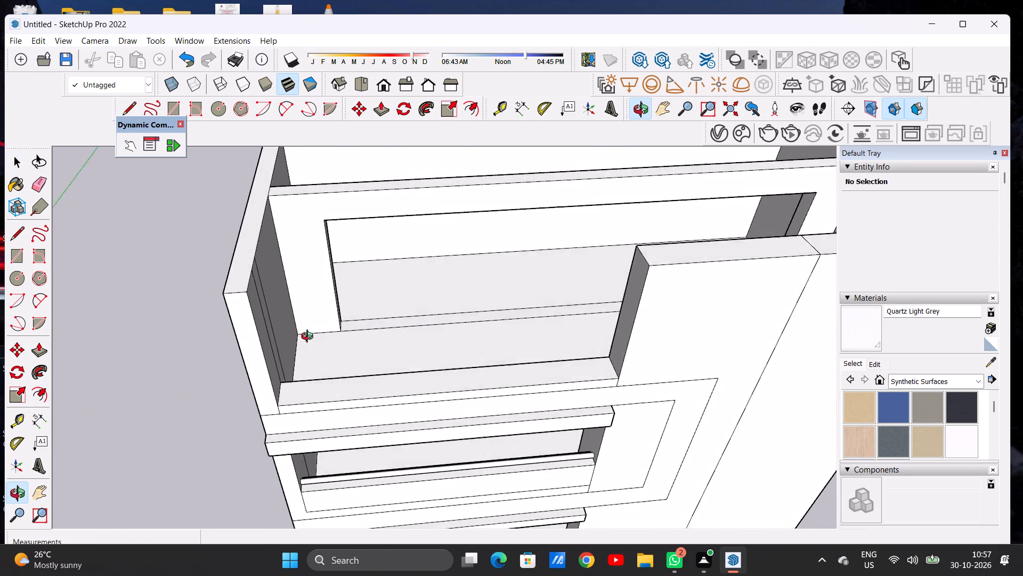
middle_drag(310, 338, 302, 373)
scroll(294, 360, down, 5)
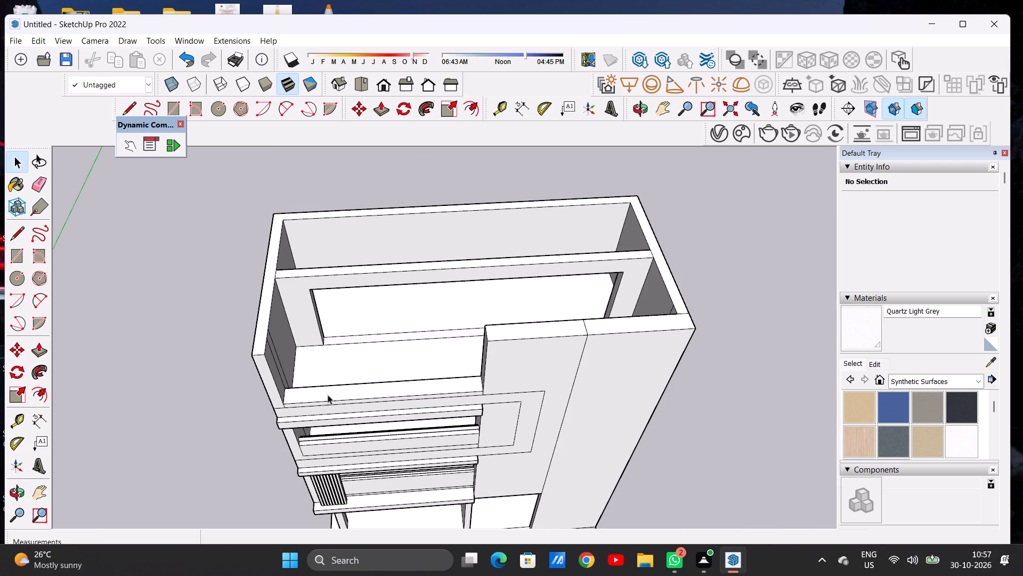
middle_drag(323, 412, 324, 441)
scroll(295, 411, up, 8)
scroll(297, 434, down, 9)
middle_drag(307, 440, 280, 370)
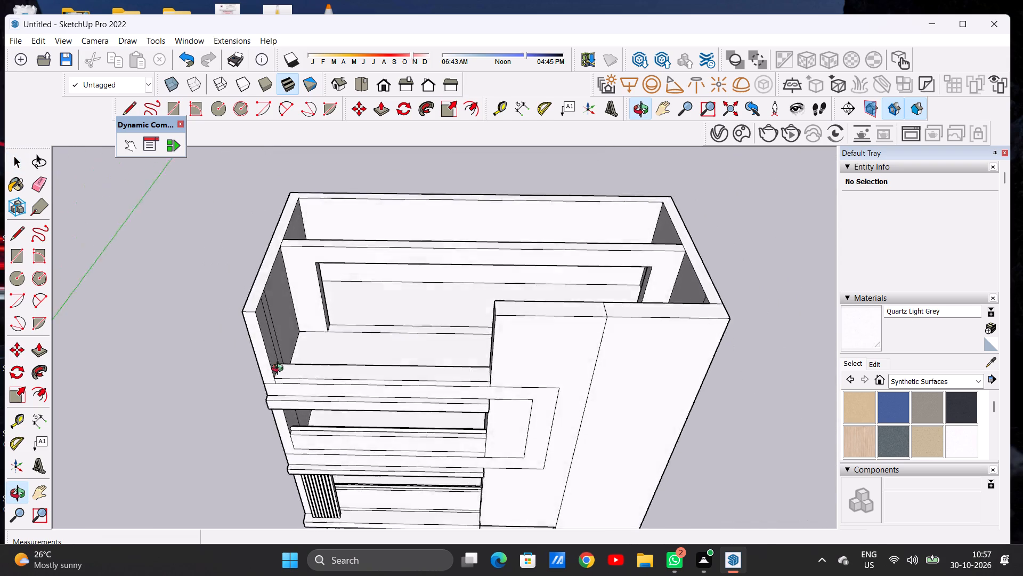
middle_drag(280, 370, 241, 393)
scroll(282, 417, down, 4)
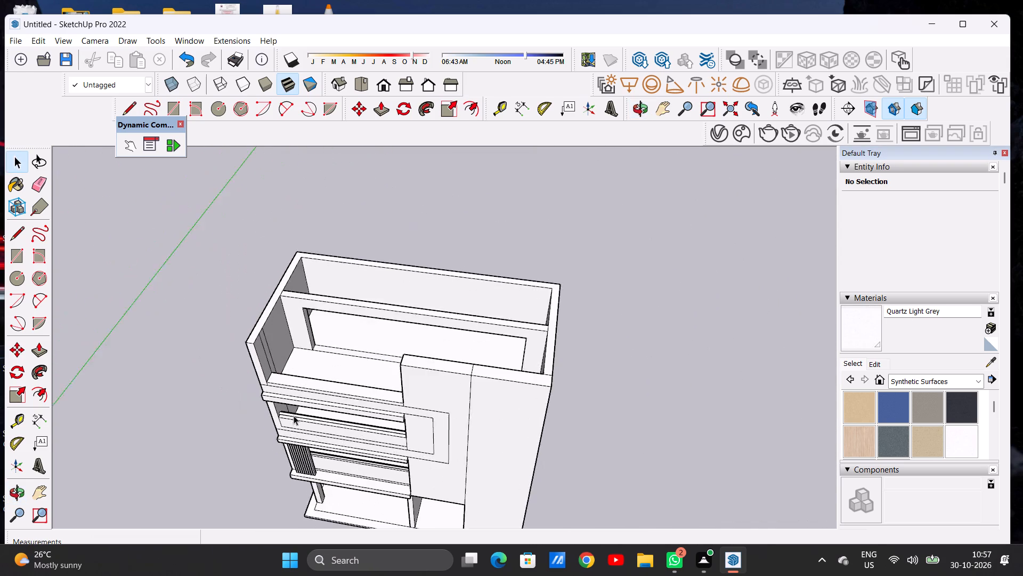
scroll(294, 415, down, 2)
middle_drag(301, 410, 256, 341)
scroll(267, 326, up, 4)
scroll(267, 326, down, 1)
scroll(267, 326, up, 9)
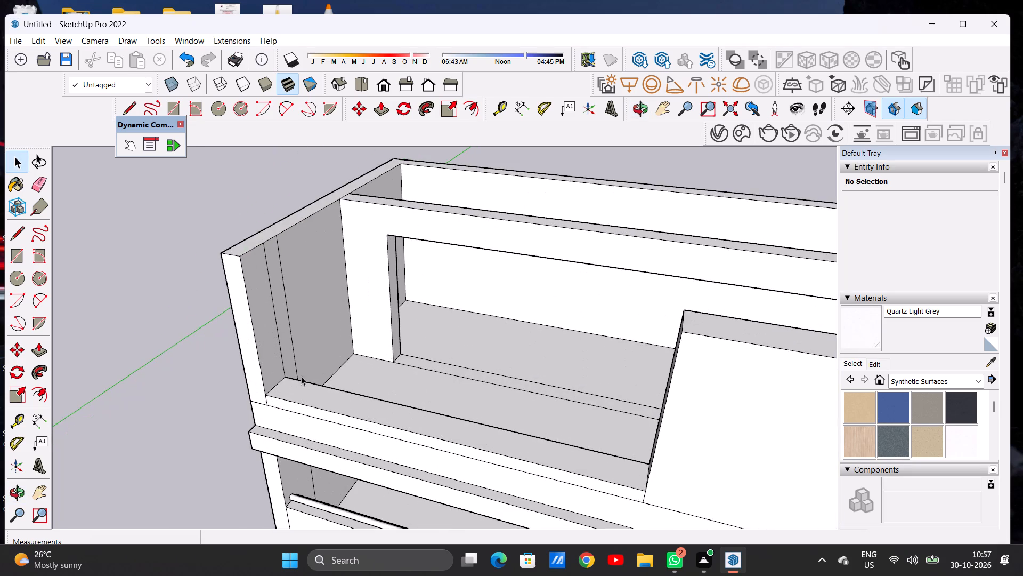
Draw a circle of about 4 3/4" radius on the terrace side wall's inner face, above the raised front ledge.
middle_drag(299, 376, 134, 377)
scroll(260, 371, down, 4)
scroll(270, 302, up, 10)
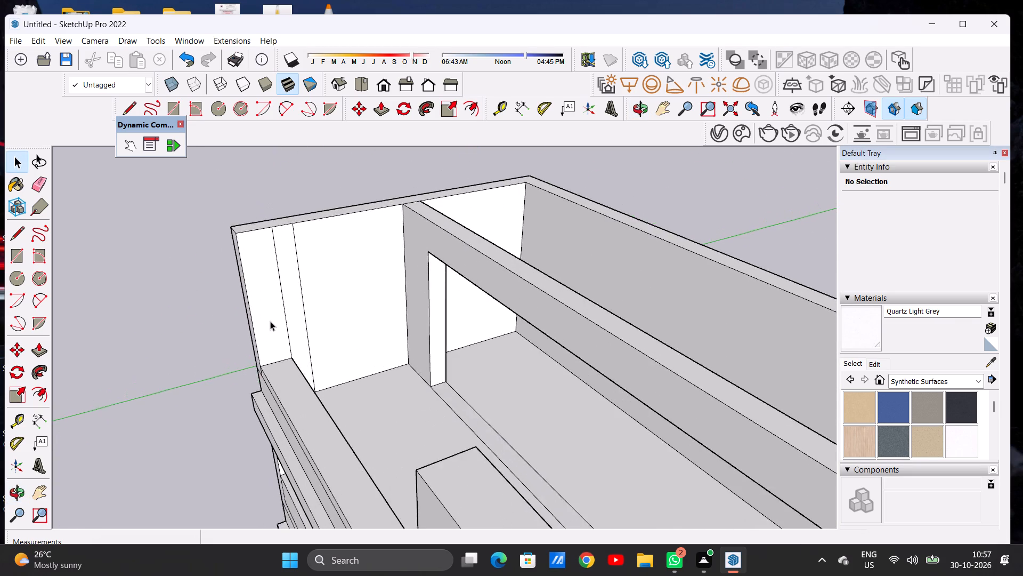
scroll(270, 321, up, 5)
middle_drag(274, 381, 264, 347)
scroll(271, 396, down, 5)
scroll(281, 428, up, 1)
scroll(282, 429, down, 8)
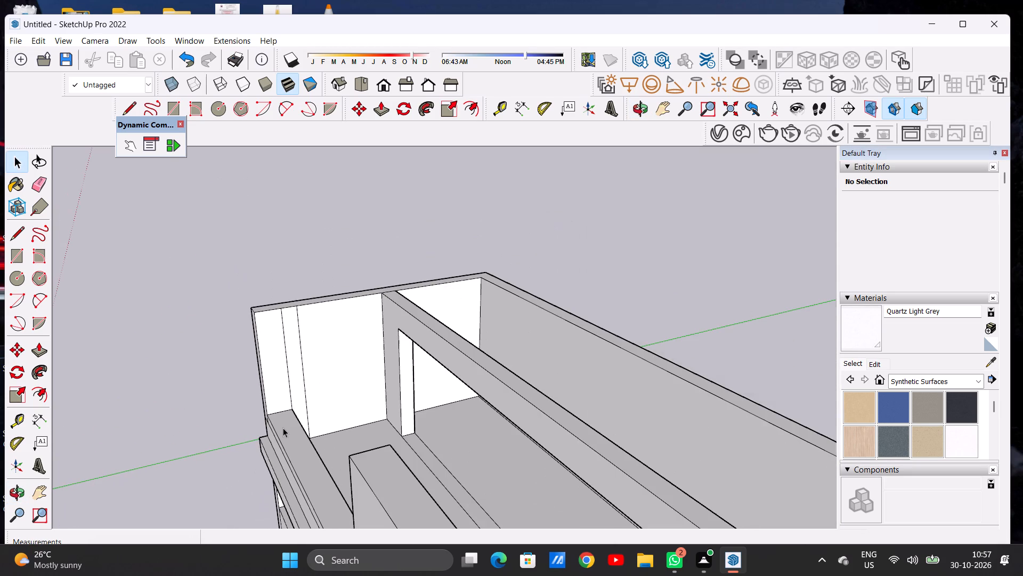
scroll(272, 358, up, 7)
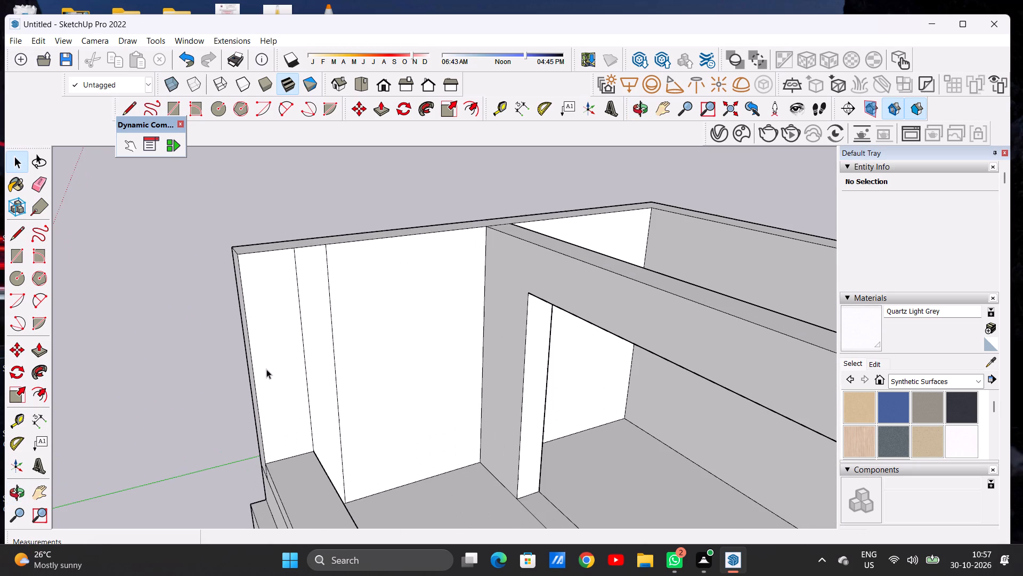
key(c)
scroll(278, 365, up, 4)
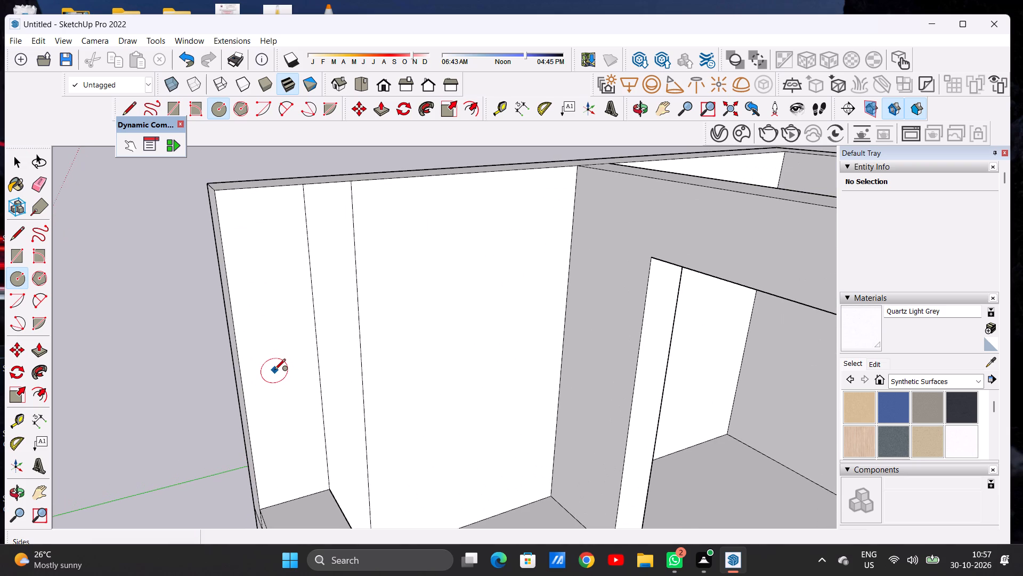
click(274, 371)
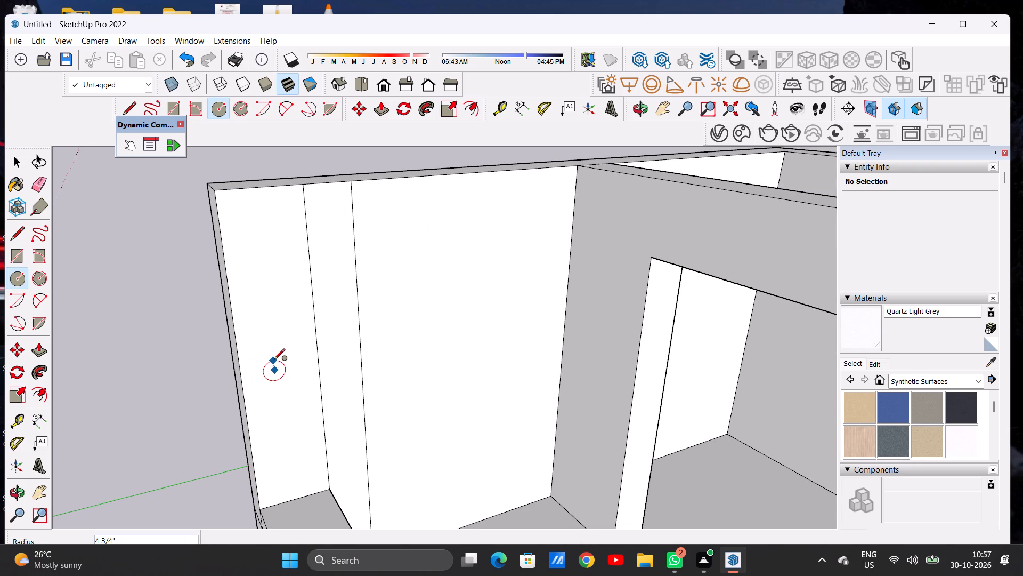
click(274, 361)
Extrude the side wall circle into a round horizontal rail spanning the top opening to the opposite wall with Push/Pull.
key(p)
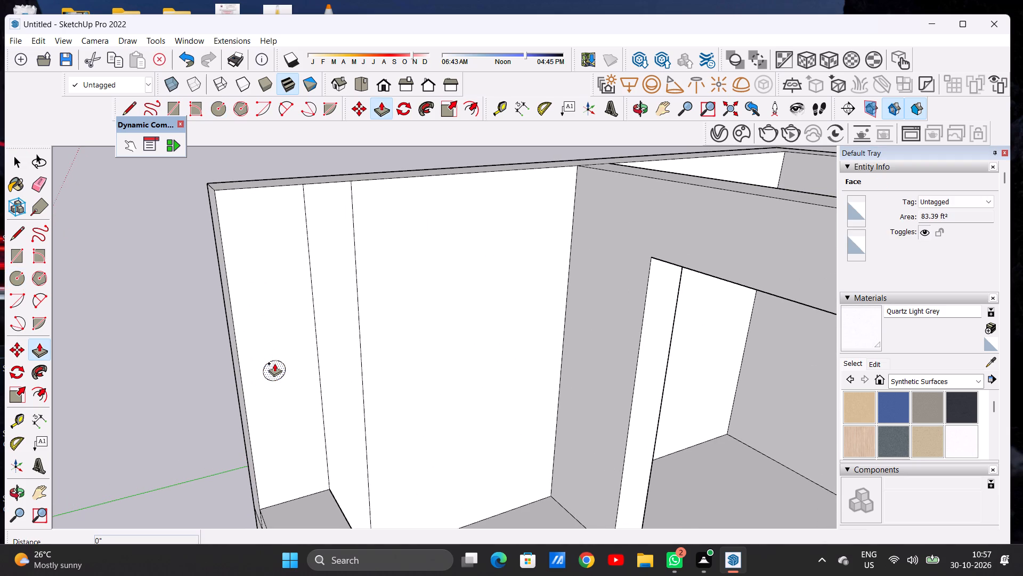
click(274, 363)
scroll(301, 380, down, 19)
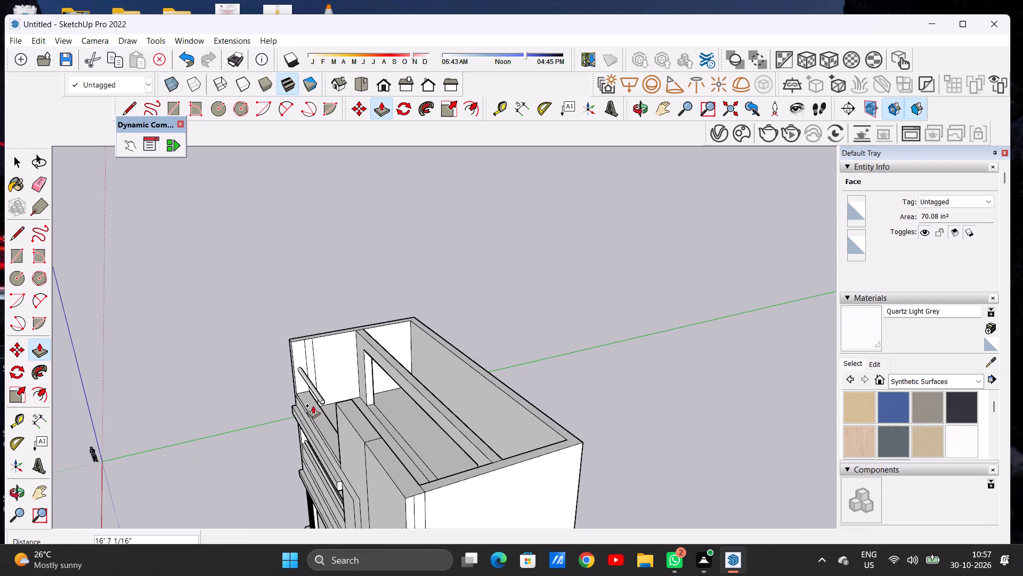
middle_drag(312, 405, 462, 394)
middle_drag(379, 426, 472, 401)
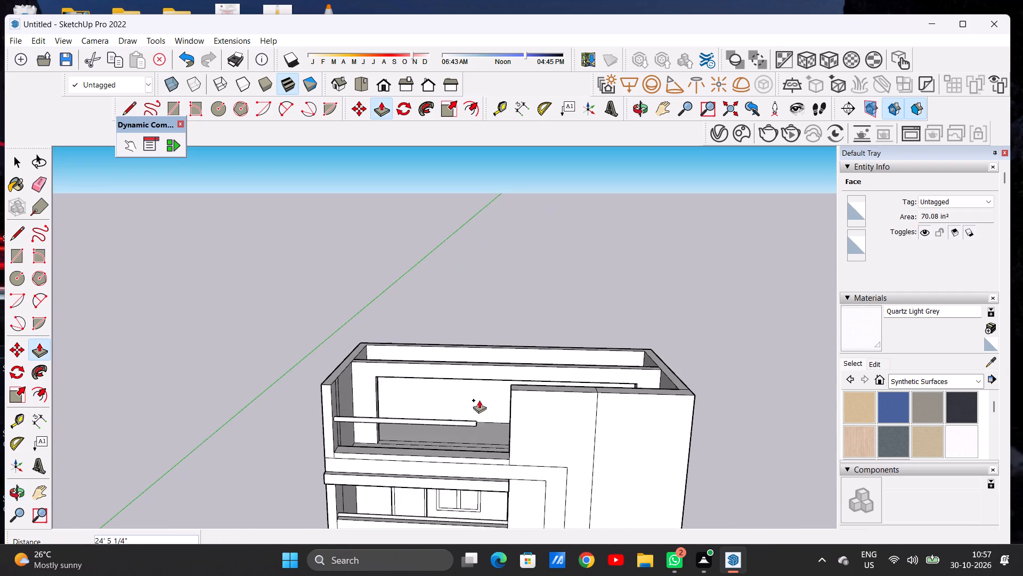
scroll(491, 420, up, 4)
middle_drag(479, 436, 531, 407)
scroll(543, 402, up, 7)
scroll(554, 402, down, 1)
scroll(554, 402, up, 3)
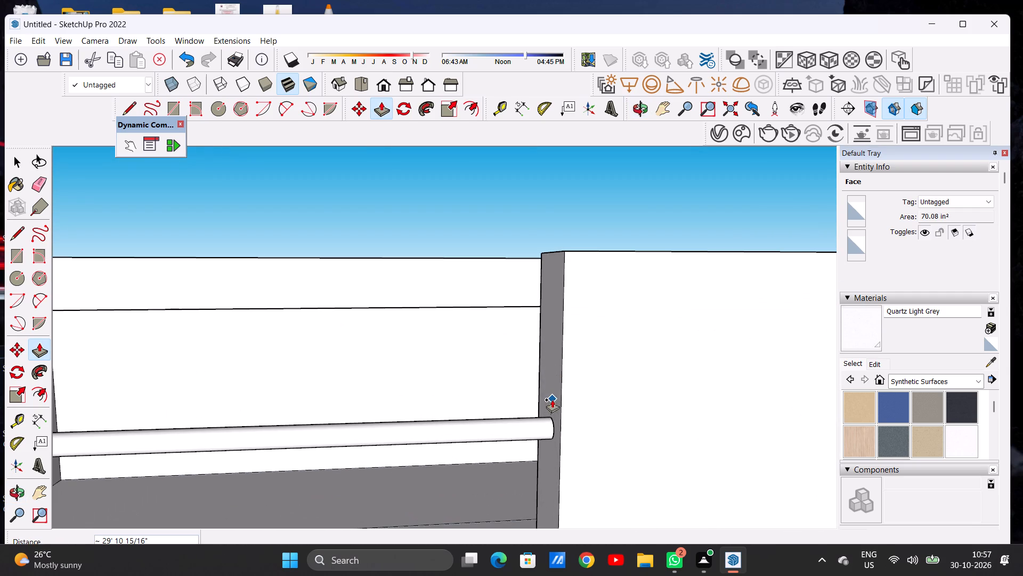
click(550, 392)
key(space)
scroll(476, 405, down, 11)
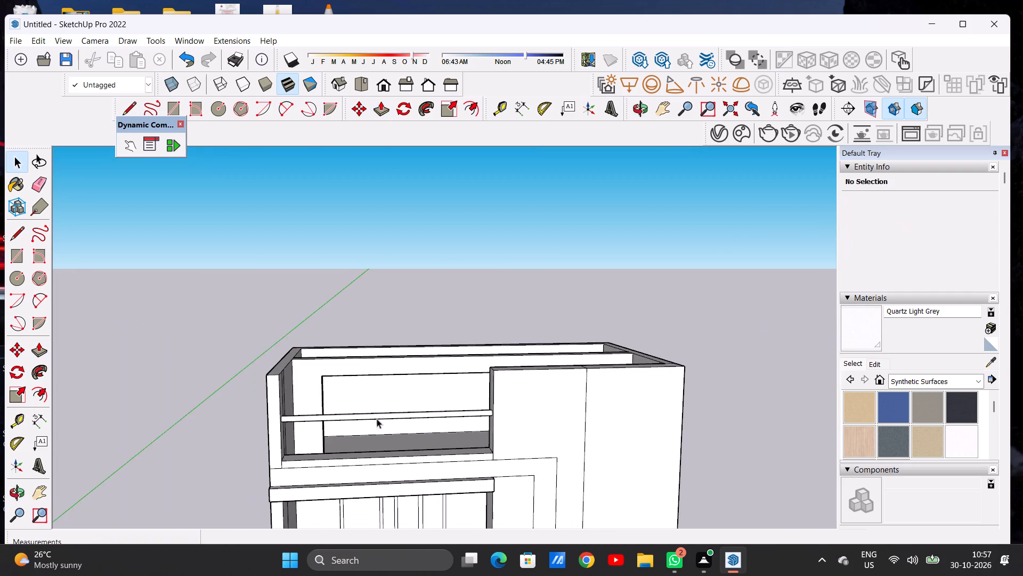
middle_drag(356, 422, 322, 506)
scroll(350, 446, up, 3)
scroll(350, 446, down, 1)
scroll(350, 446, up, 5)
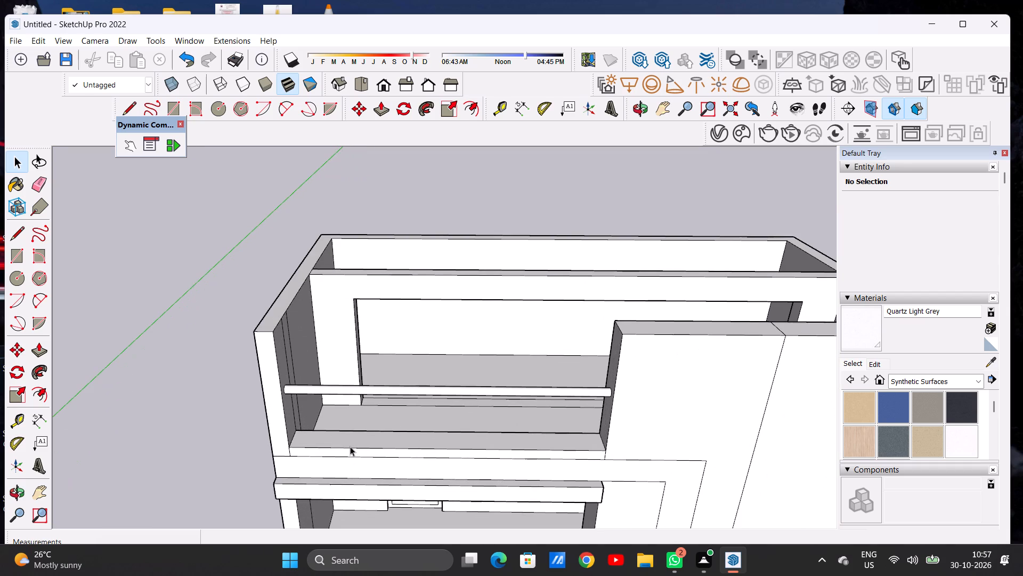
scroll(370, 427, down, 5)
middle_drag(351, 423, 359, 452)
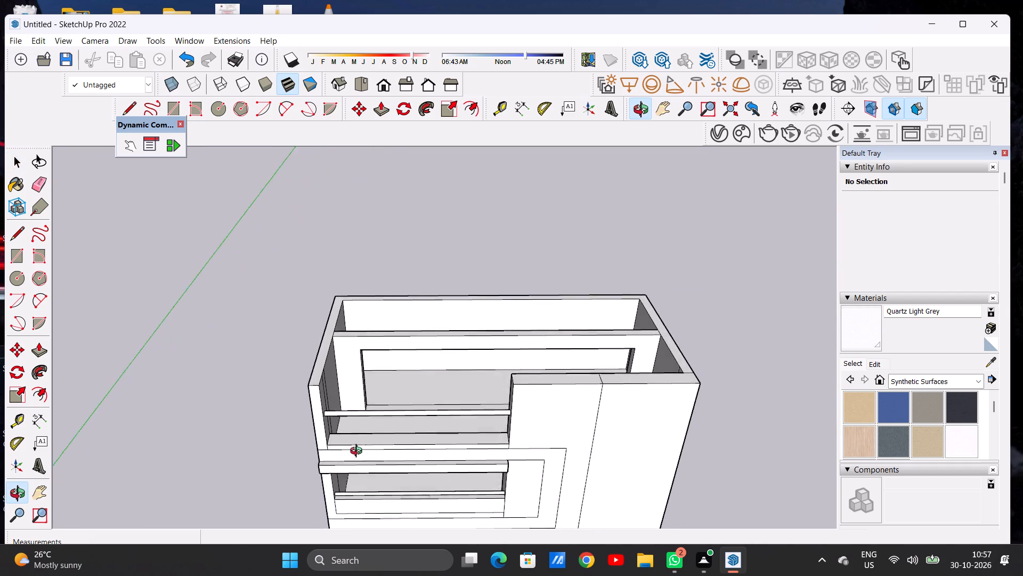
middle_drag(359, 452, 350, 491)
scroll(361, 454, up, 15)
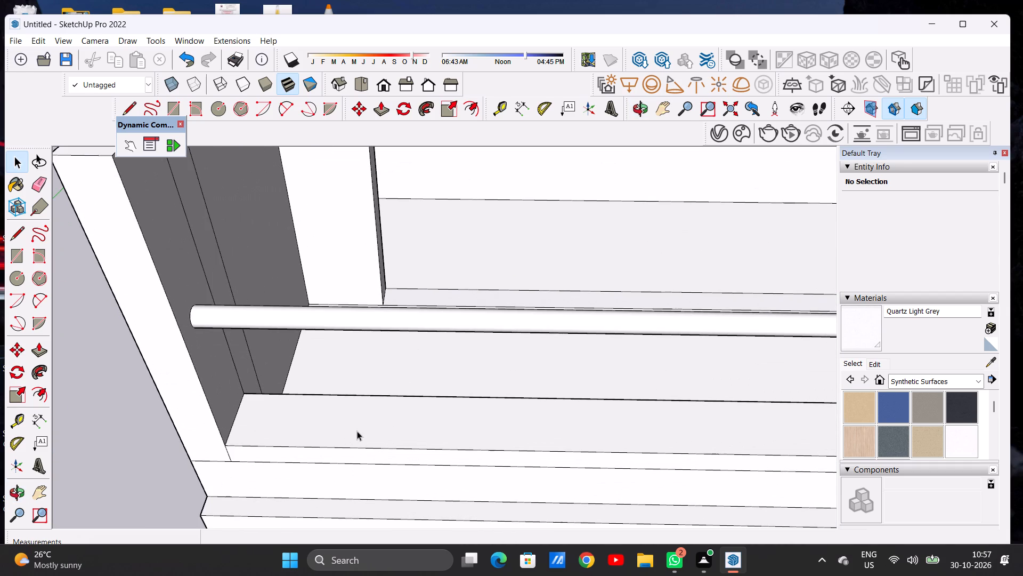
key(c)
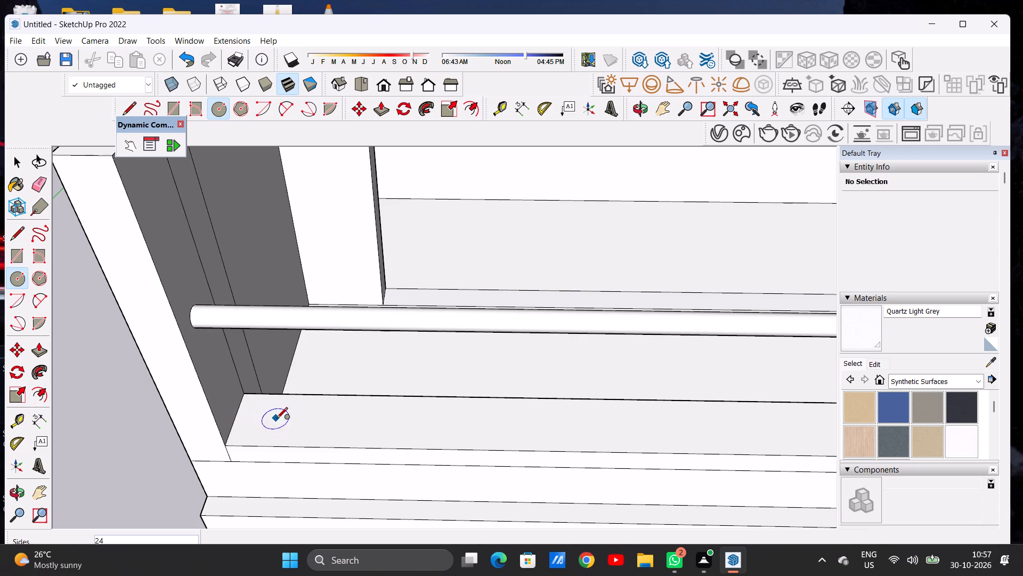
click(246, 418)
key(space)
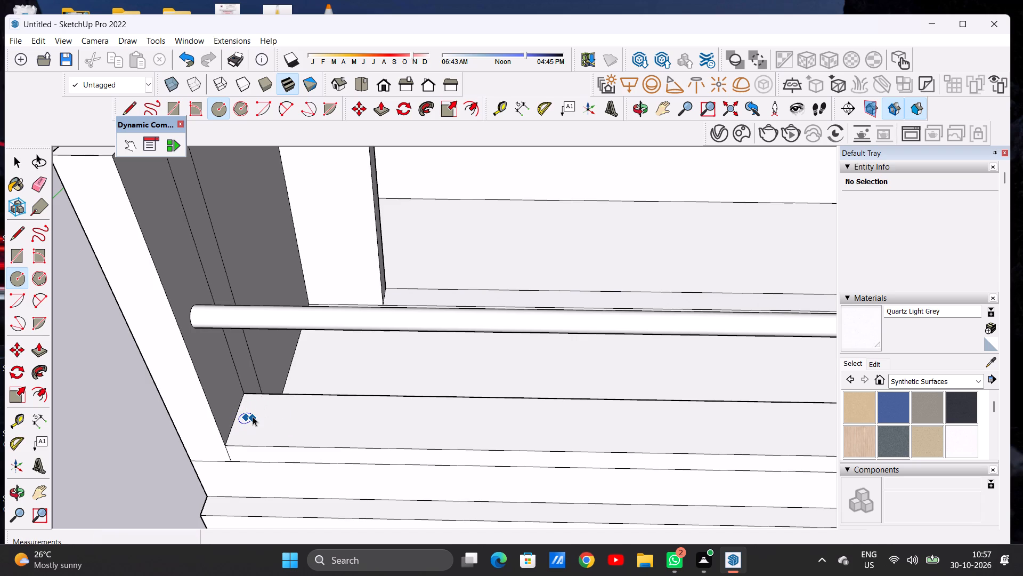
Draw a circle of about 3 1/2" radius on the front ledge's top face, near the side wall.
text(C)
scroll(253, 417, up, 2)
scroll(253, 417, down, 1)
scroll(253, 417, up, 2)
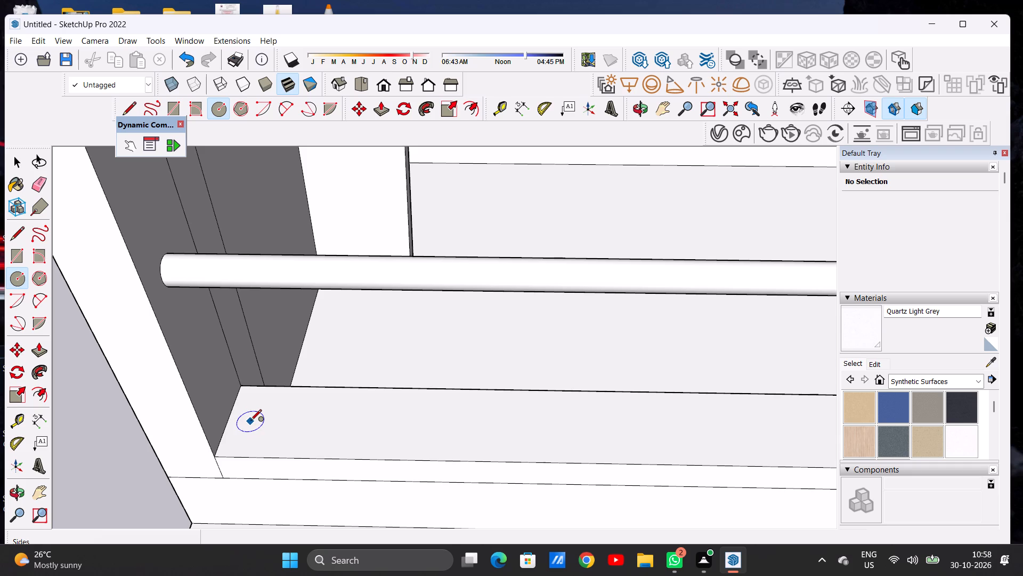
click(250, 421)
scroll(247, 413, up, 3)
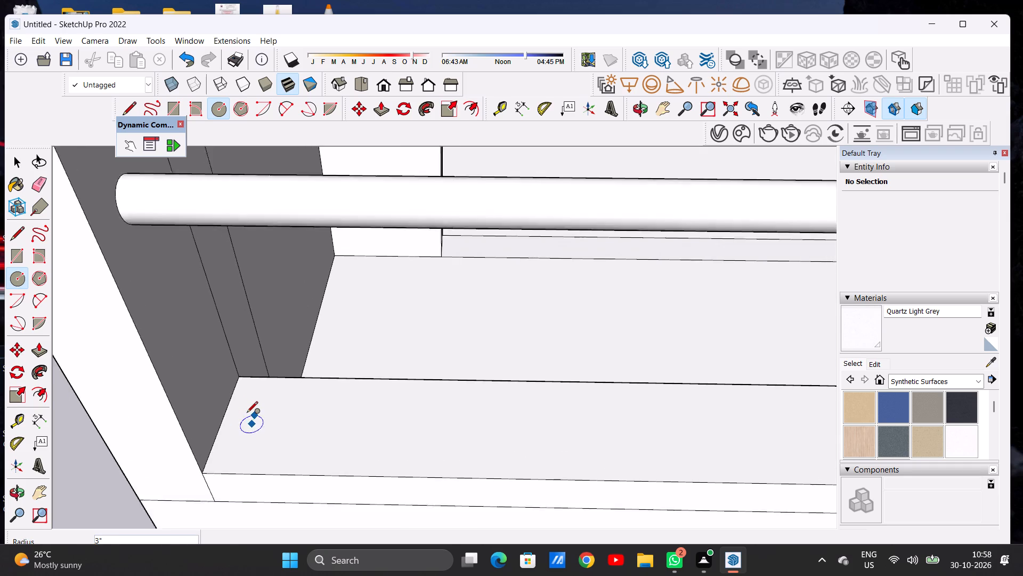
scroll(247, 413, up, 2)
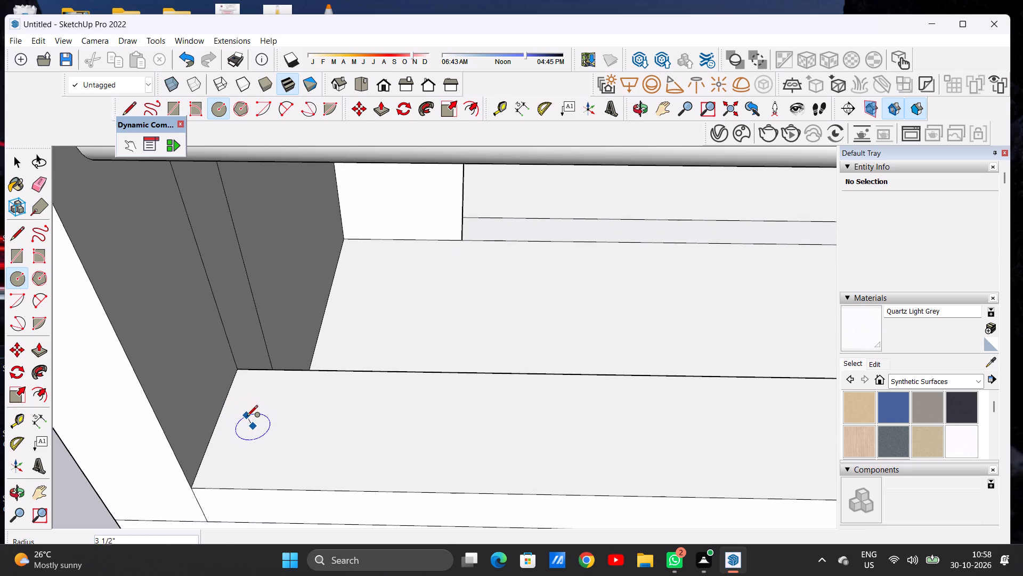
click(247, 417)
key(space)
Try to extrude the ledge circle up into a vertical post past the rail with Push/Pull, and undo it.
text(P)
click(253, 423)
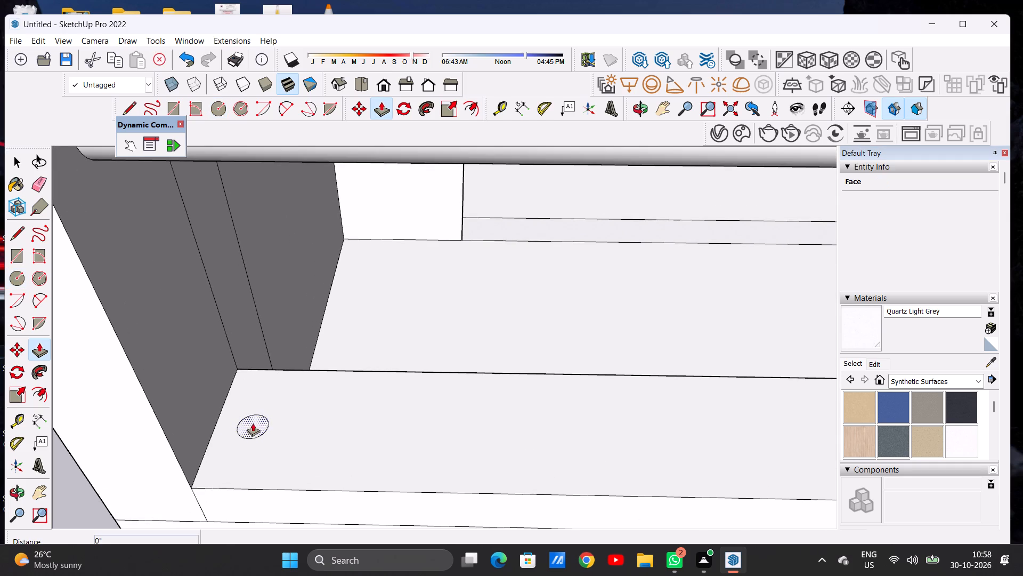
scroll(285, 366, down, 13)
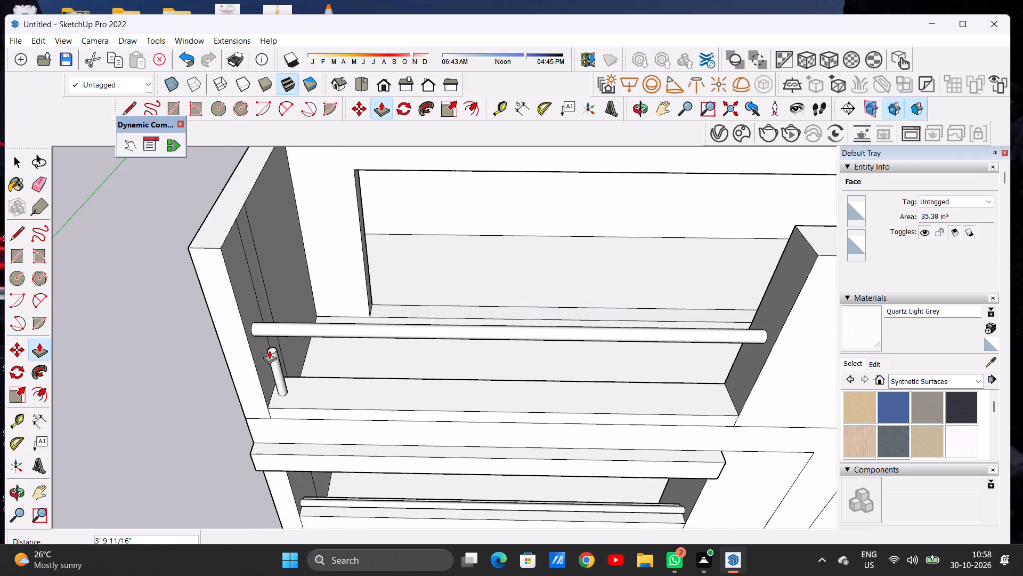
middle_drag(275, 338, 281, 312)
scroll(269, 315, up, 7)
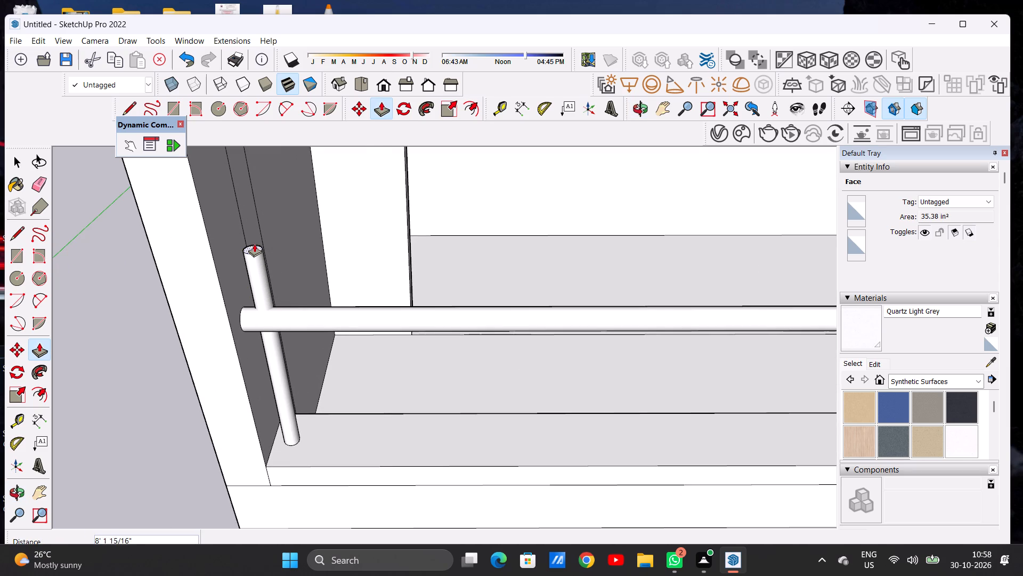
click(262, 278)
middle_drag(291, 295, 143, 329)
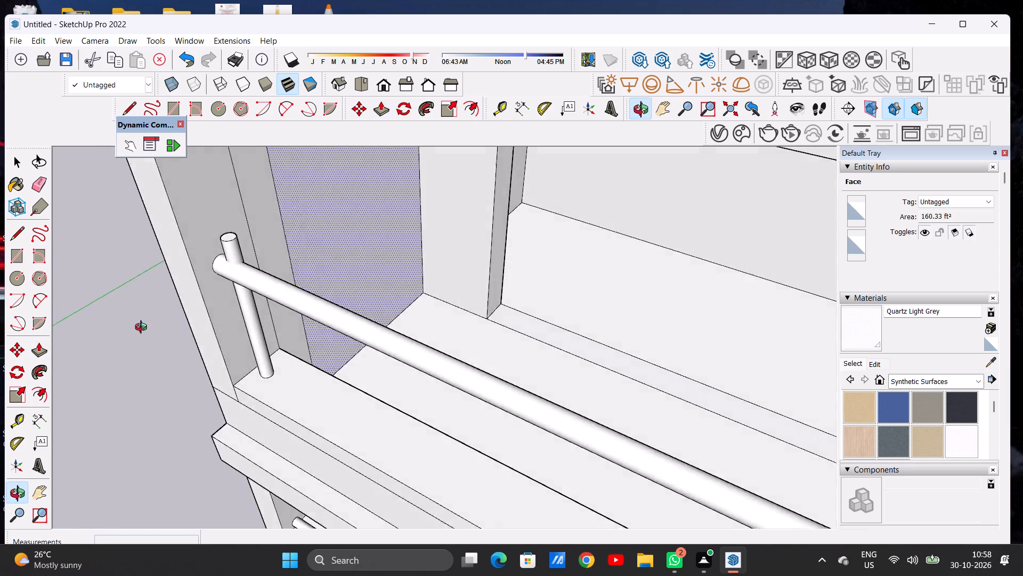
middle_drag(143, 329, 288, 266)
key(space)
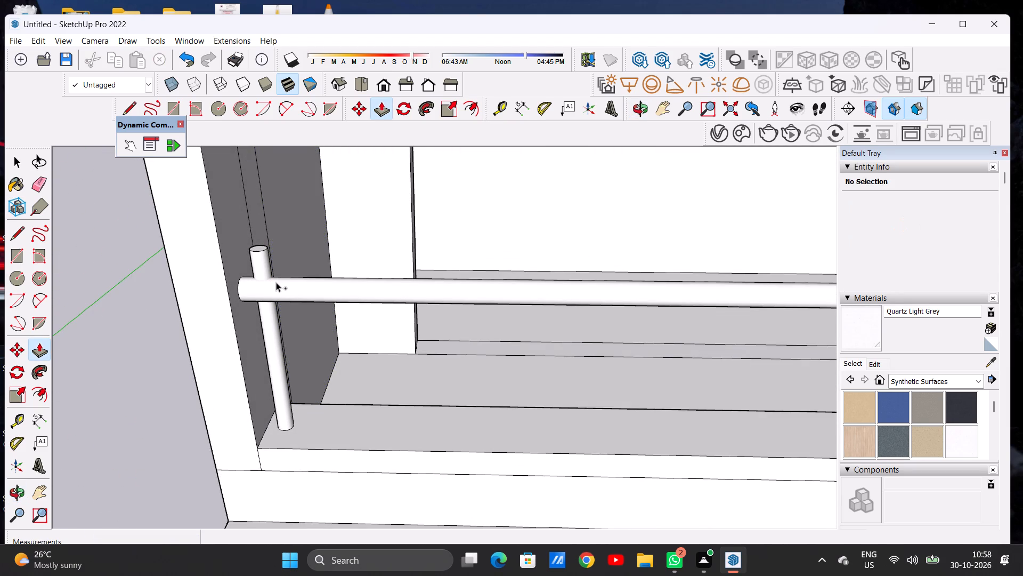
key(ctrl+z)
Select the ledge circle with its edge and move it a very short distance across the front ledge.
scroll(253, 271, down, 9)
middle_drag(254, 343, 259, 453)
scroll(278, 408, up, 2)
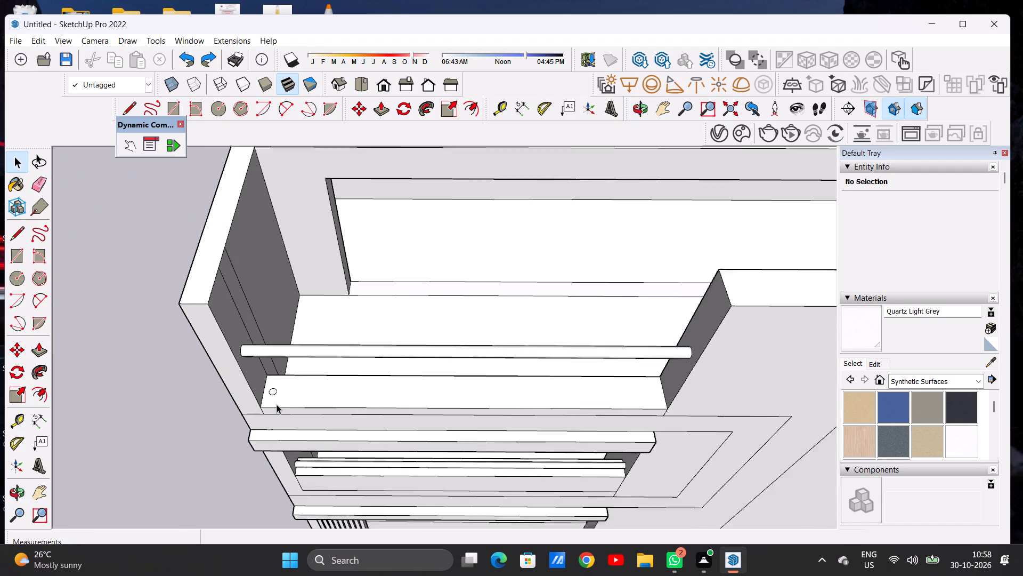
scroll(277, 404, up, 8)
scroll(275, 391, down, 2)
scroll(275, 391, up, 7)
double_click(267, 380)
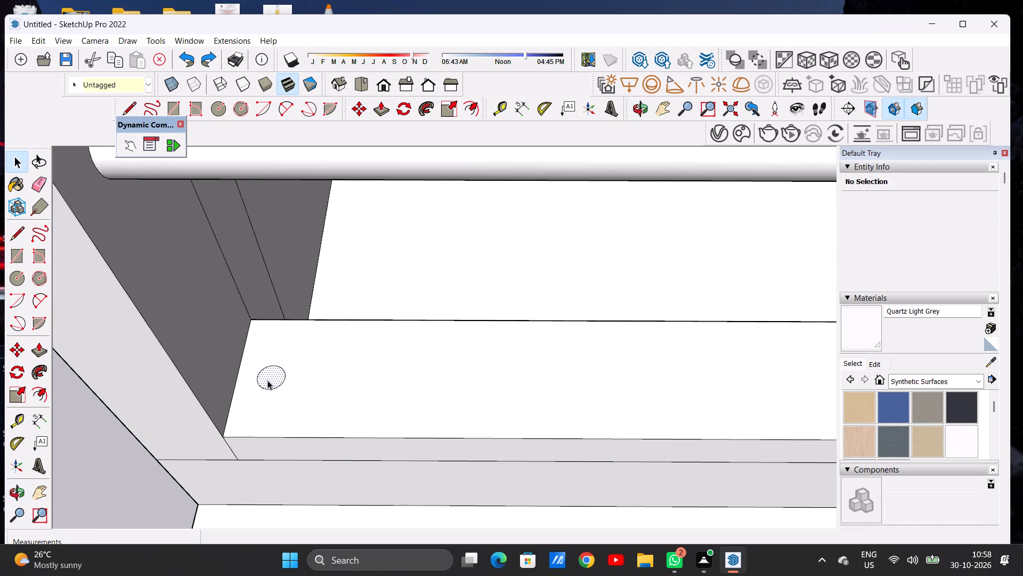
key(m)
click(265, 389)
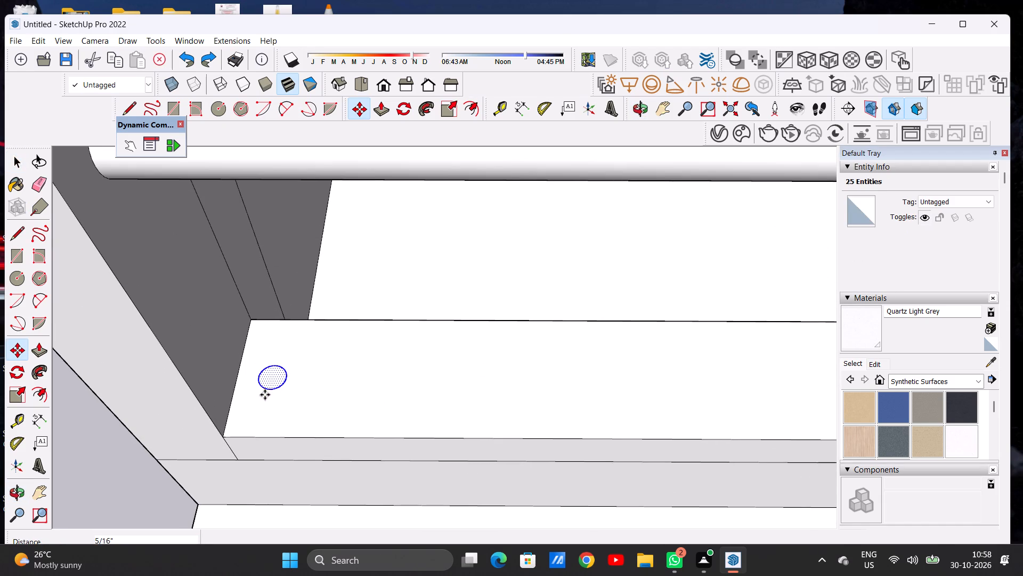
click(263, 399)
key(space)
scroll(279, 376, down, 4)
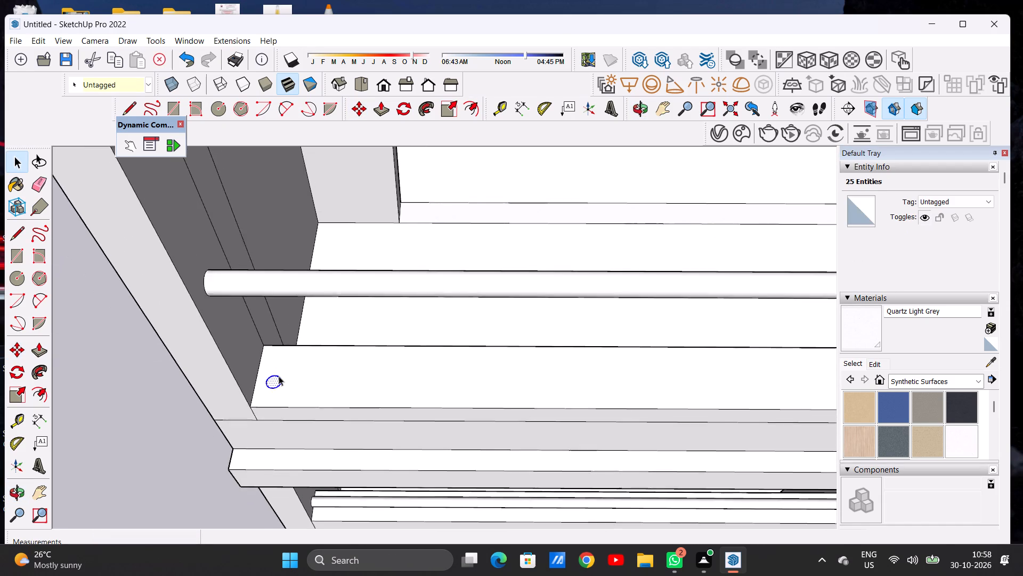
scroll(279, 376, down, 8)
click(178, 413)
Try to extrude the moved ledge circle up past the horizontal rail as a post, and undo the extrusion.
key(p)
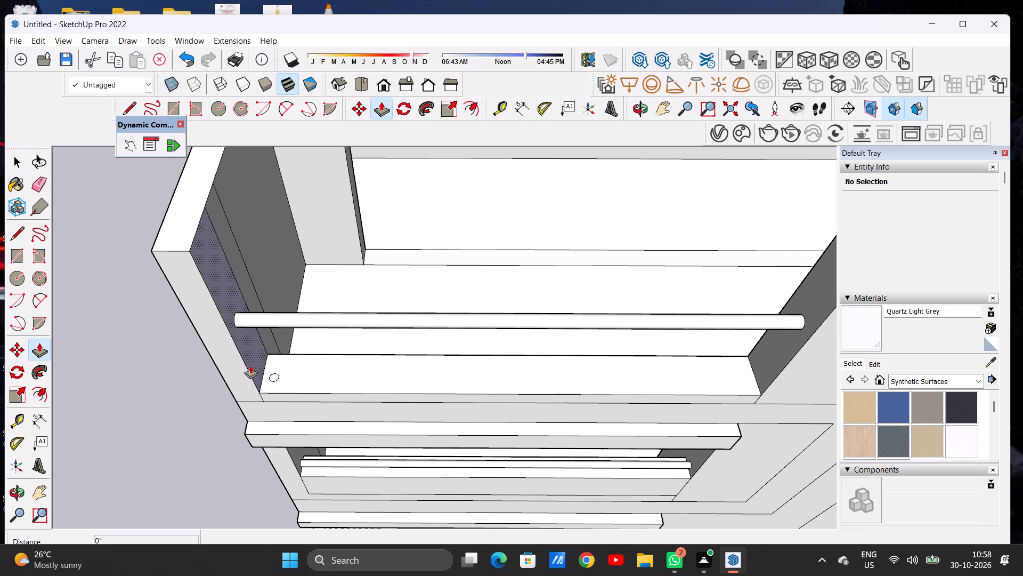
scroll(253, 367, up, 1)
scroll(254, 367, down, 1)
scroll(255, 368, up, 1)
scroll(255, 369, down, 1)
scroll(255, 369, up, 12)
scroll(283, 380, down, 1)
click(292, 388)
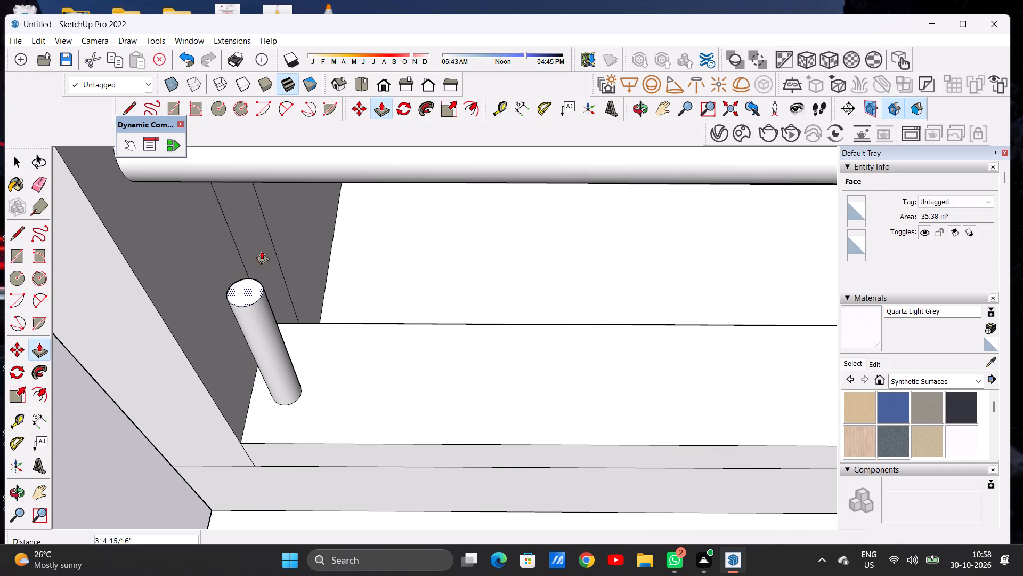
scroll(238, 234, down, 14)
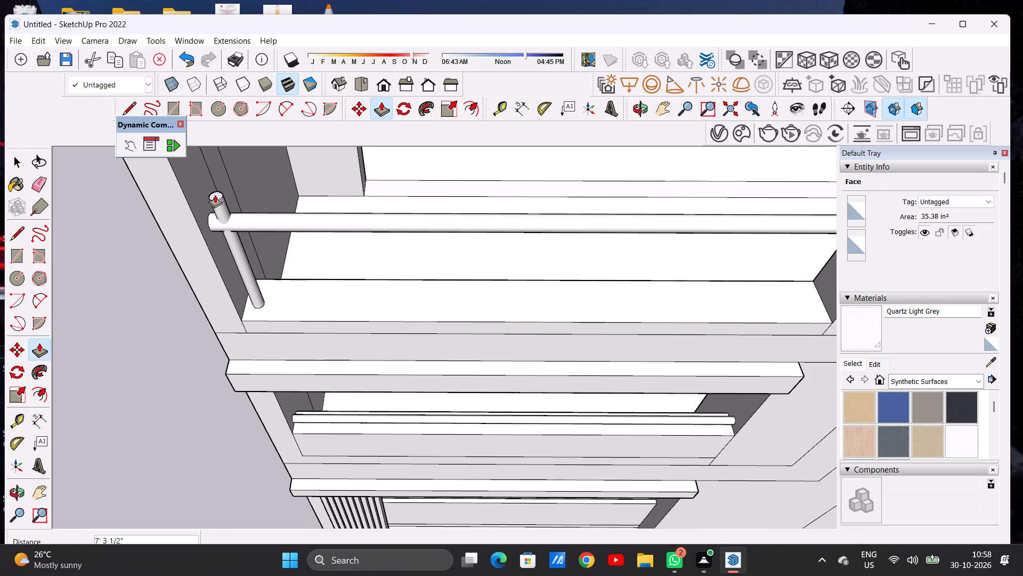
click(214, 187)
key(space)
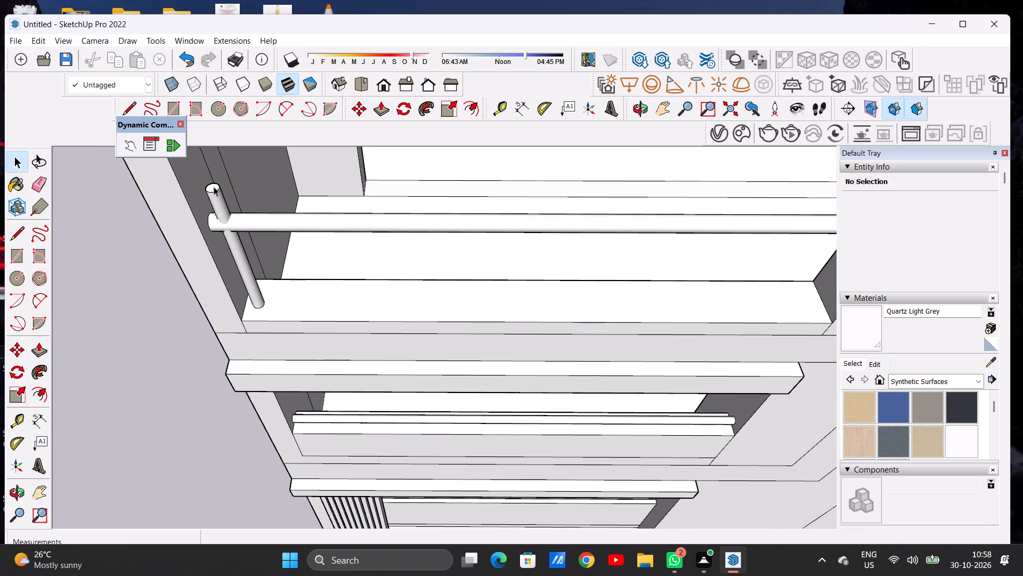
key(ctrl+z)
Copy the circle near the side wall about 28' 8 1/2" along the front ledge to its opposite end.
scroll(312, 328, down, 6)
middle_drag(320, 331, 323, 355)
scroll(281, 318, down, 6)
middle_drag(328, 345, 338, 357)
scroll(341, 353, up, 13)
scroll(139, 311, up, 3)
scroll(139, 311, down, 1)
scroll(139, 311, up, 1)
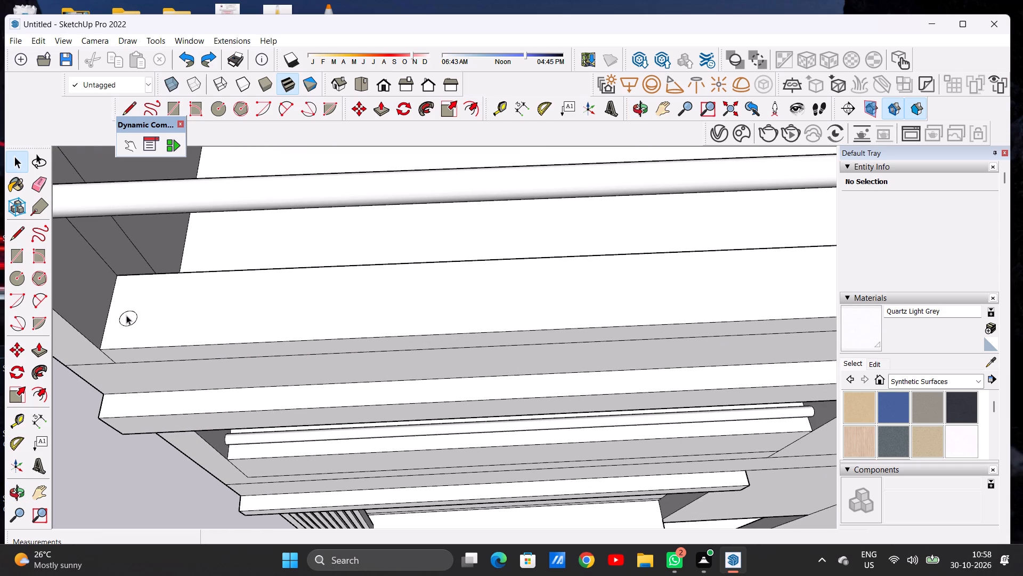
double_click(126, 316)
key(m)
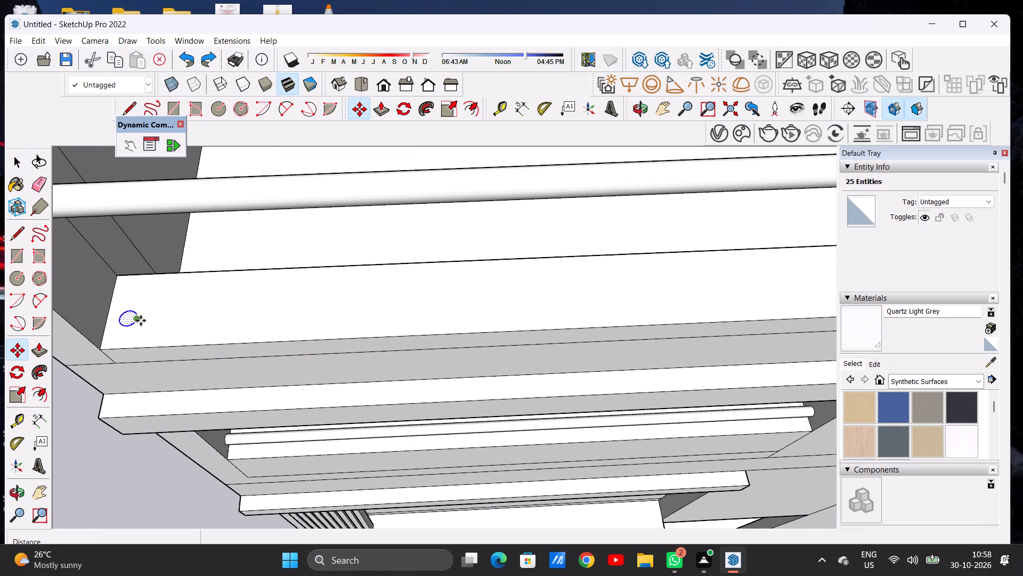
click(141, 321)
scroll(225, 318, down, 11)
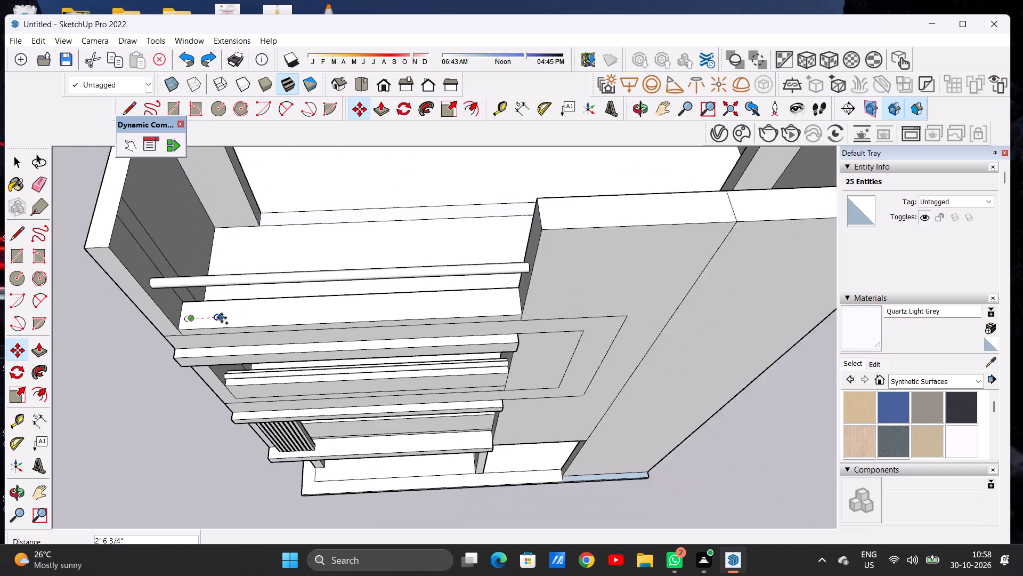
scroll(222, 318, down, 1)
scroll(275, 317, up, 2)
scroll(275, 317, down, 1)
scroll(275, 317, up, 3)
scroll(515, 300, up, 6)
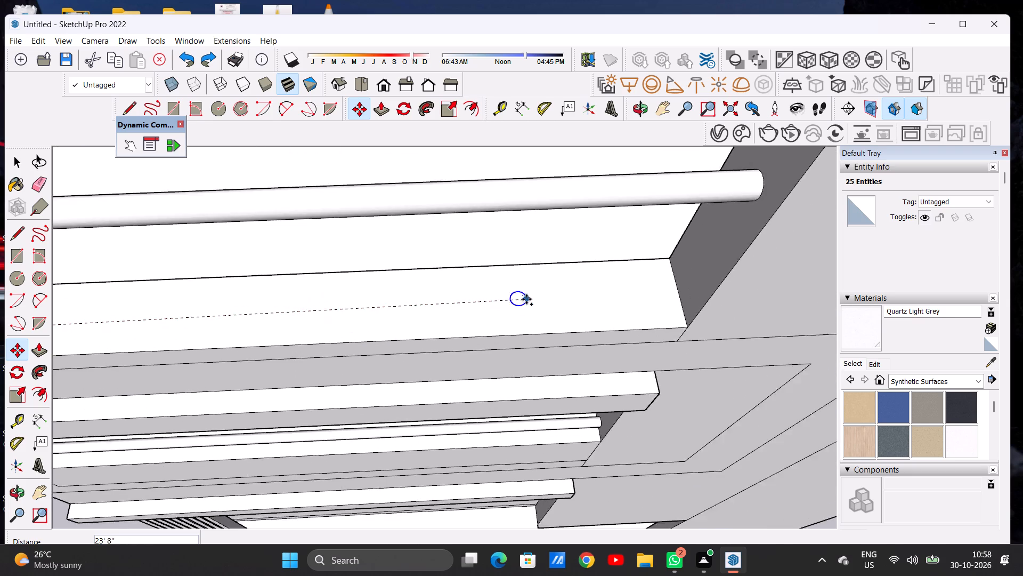
scroll(526, 299, up, 3)
scroll(504, 303, down, 5)
scroll(627, 302, up, 5)
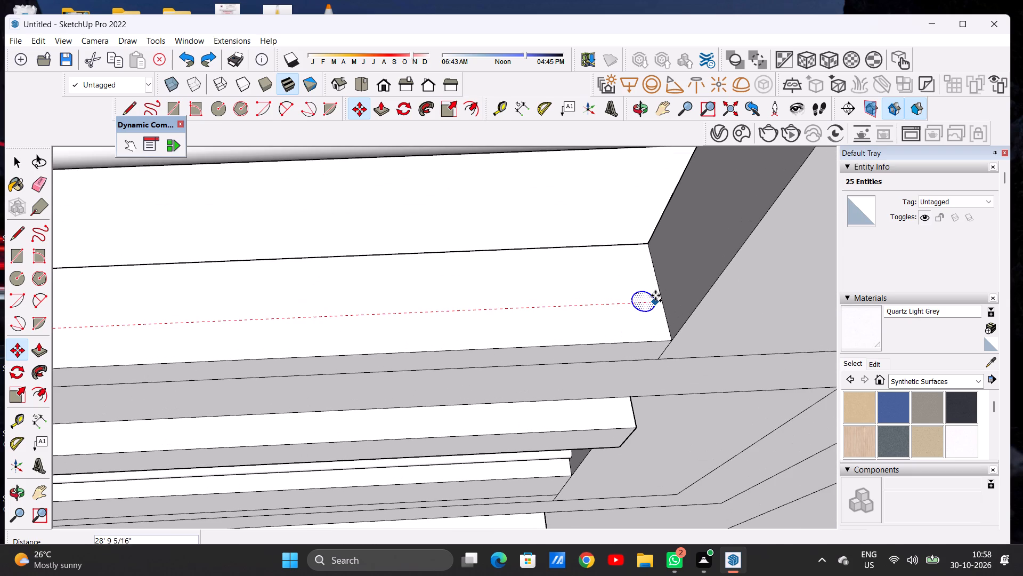
click(653, 295)
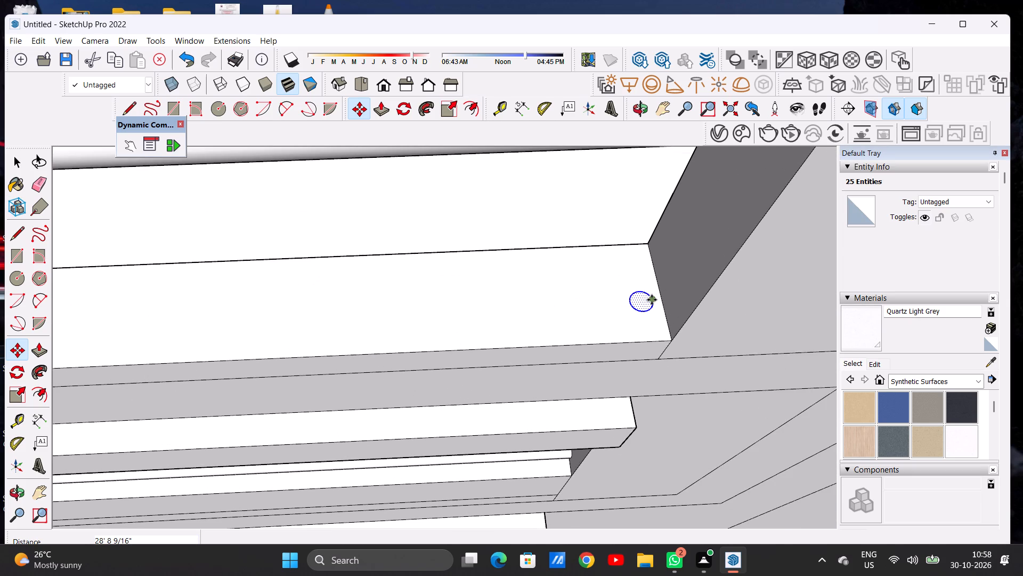
Copy the far-end circle about 23' 6 1/2" back along the front ledge toward the original circle.
click(652, 300)
scroll(594, 300, down, 17)
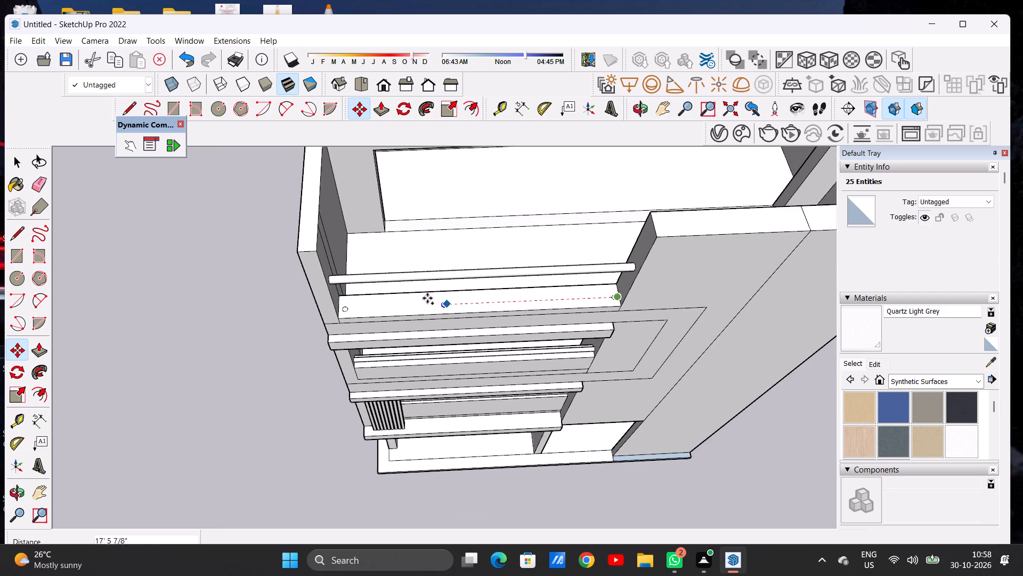
scroll(395, 301, up, 2)
scroll(392, 305, down, 2)
scroll(391, 307, up, 8)
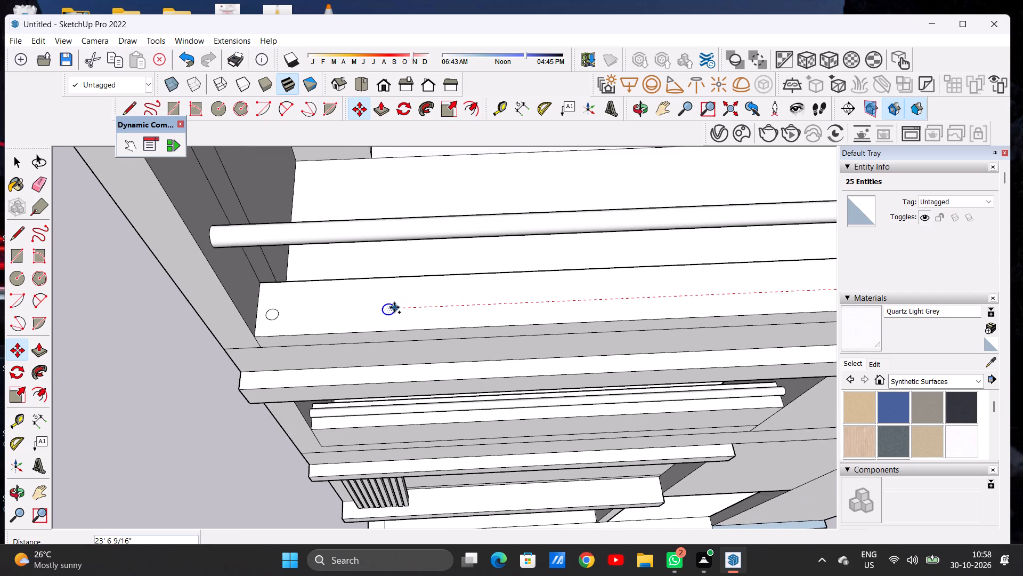
click(394, 307)
Copy the newest ledge circle about 15' 10" along the ledge toward the far end.
click(394, 307)
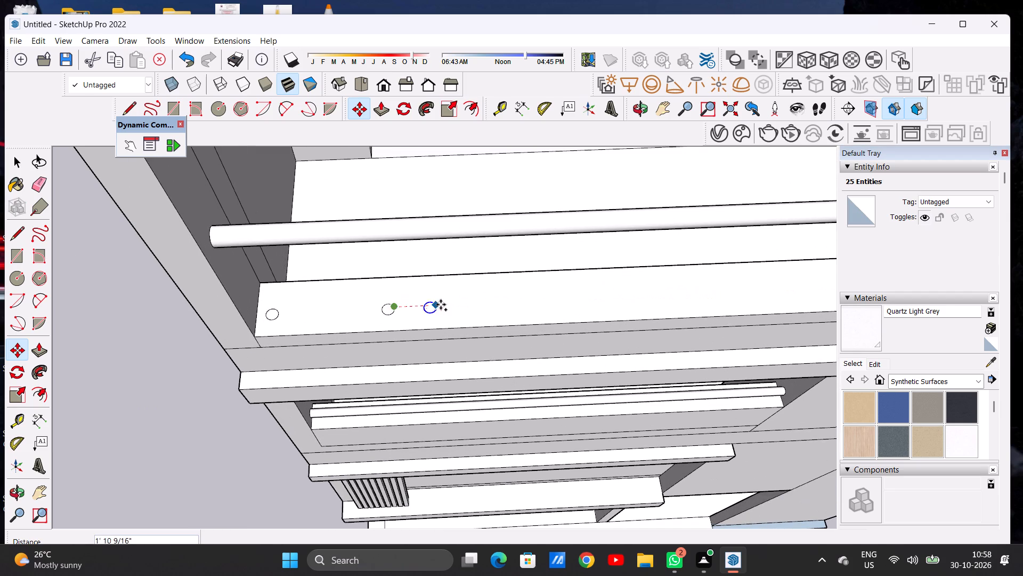
scroll(361, 303, down, 11)
scroll(511, 299, up, 7)
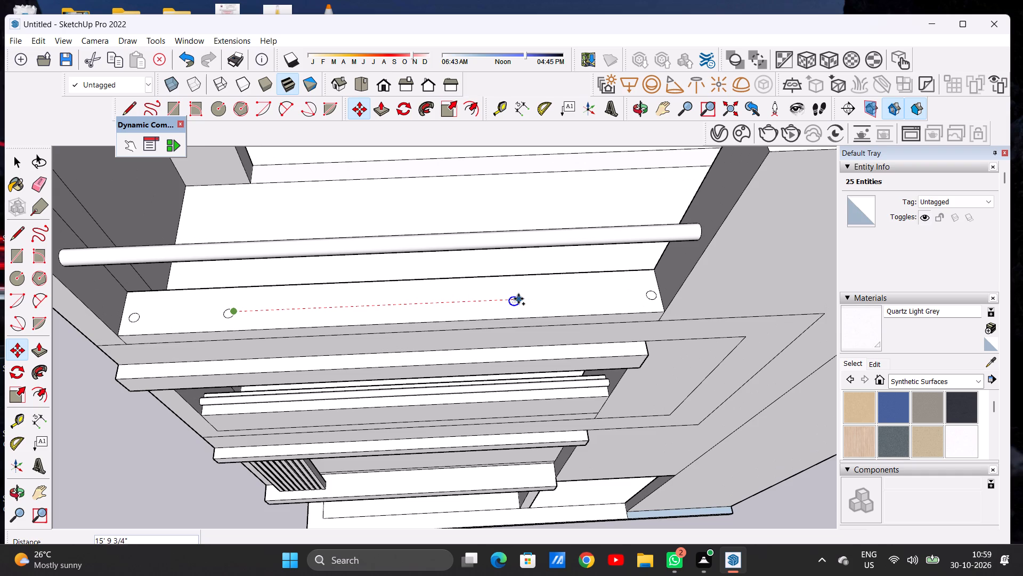
click(519, 299)
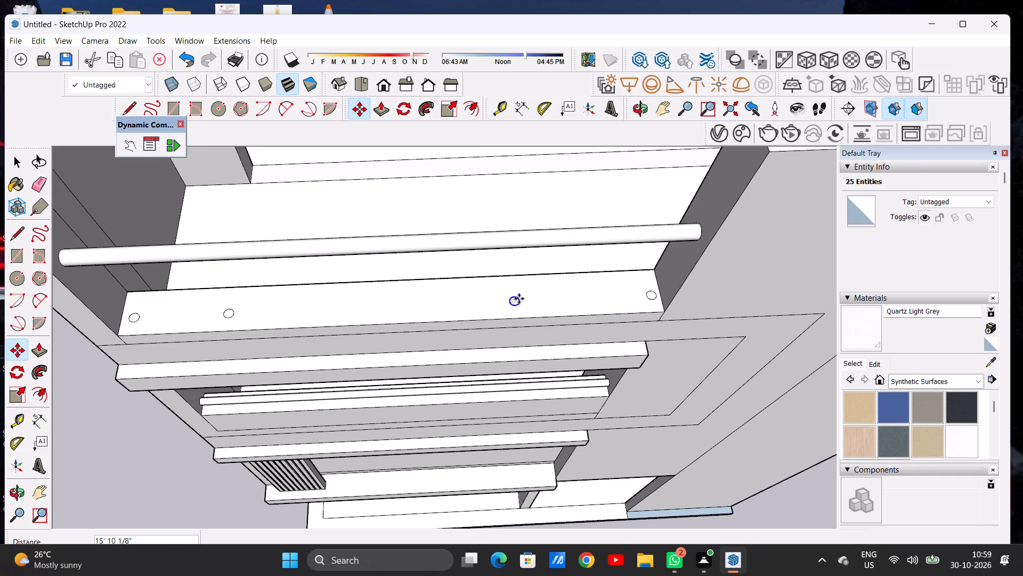
key(space)
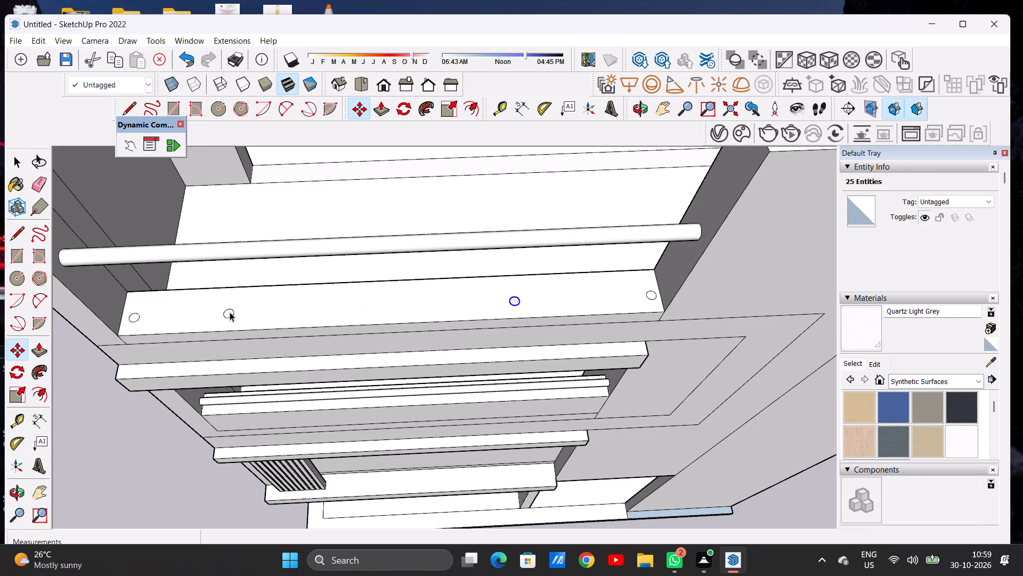
Move the second ledge circle a short distance along the ledge, away from the circle beside the side wall.
scroll(230, 312, up, 6)
double_click(230, 312)
key(m)
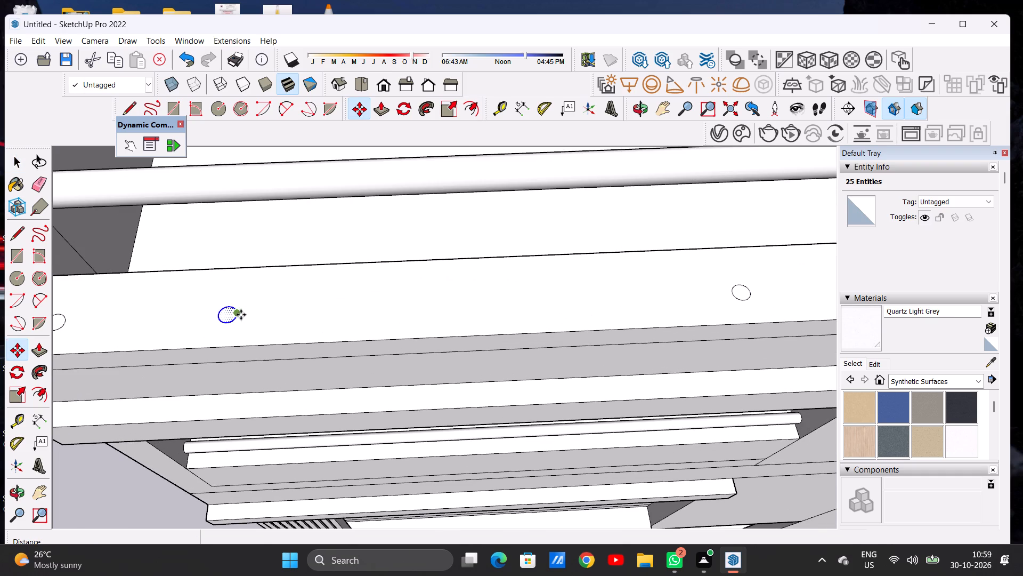
click(237, 316)
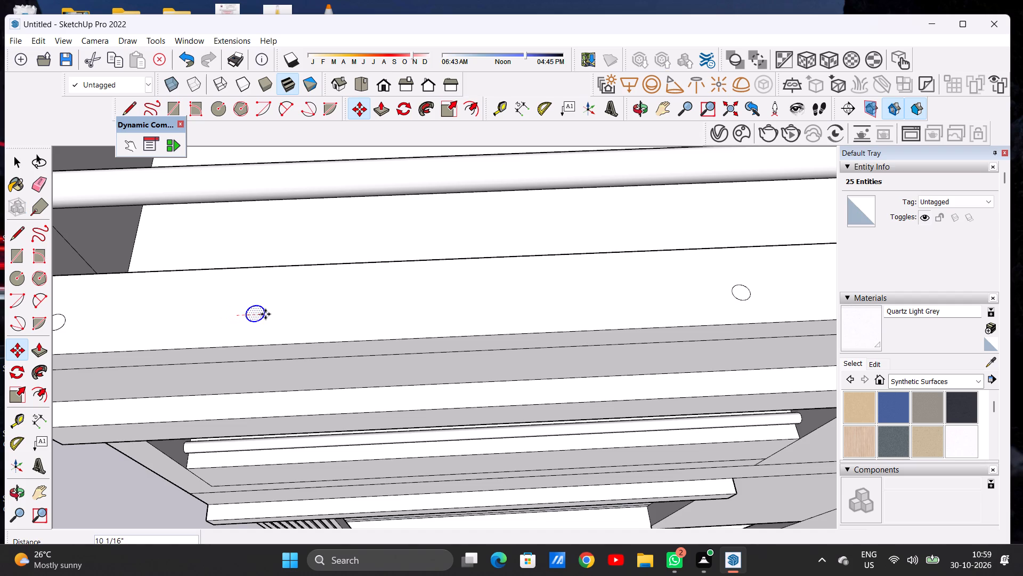
click(269, 314)
key(space)
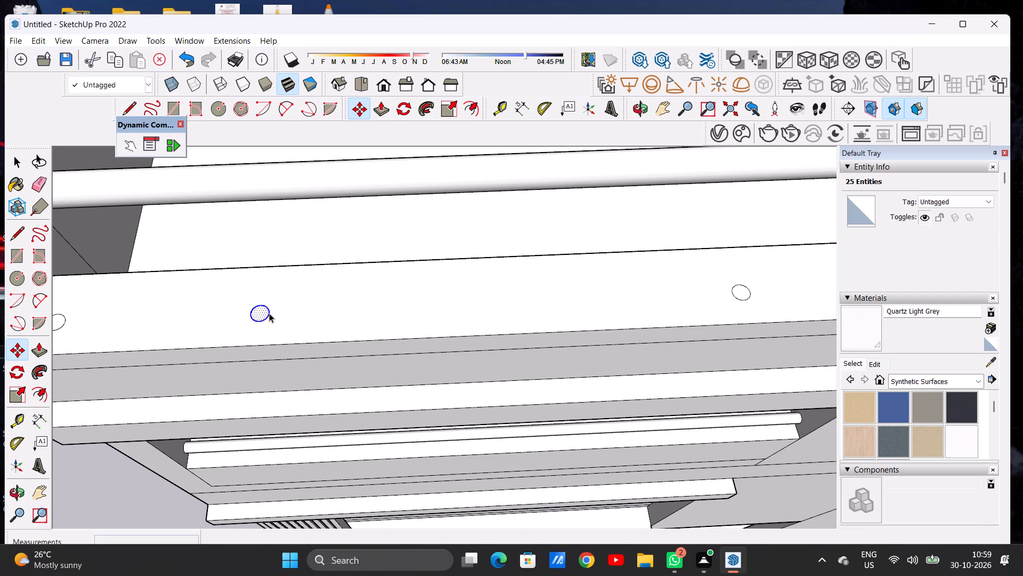
Copy the moved second circle about 8' along the front ledge to add a middle circle, and clear the selection.
key(m)
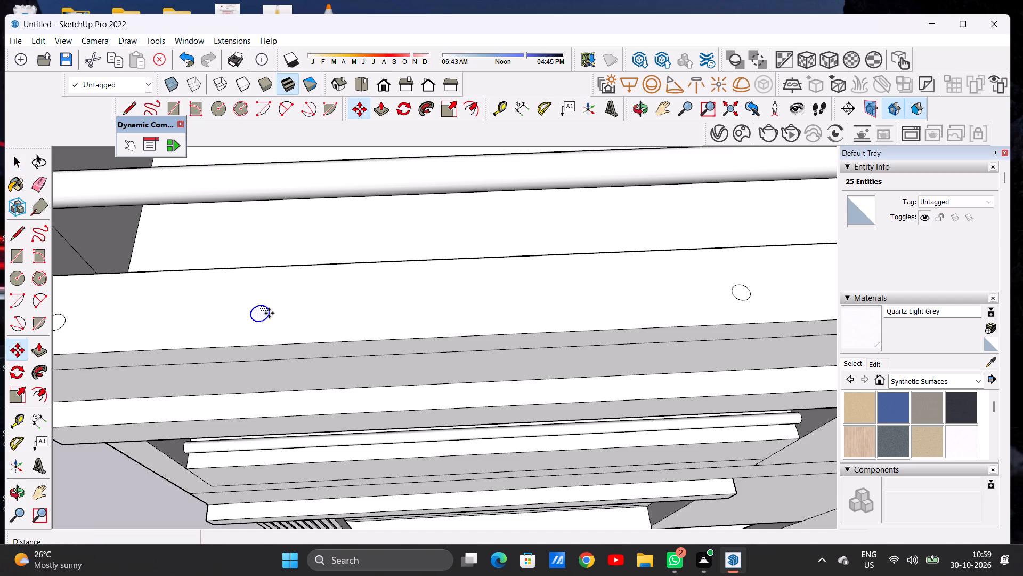
click(269, 313)
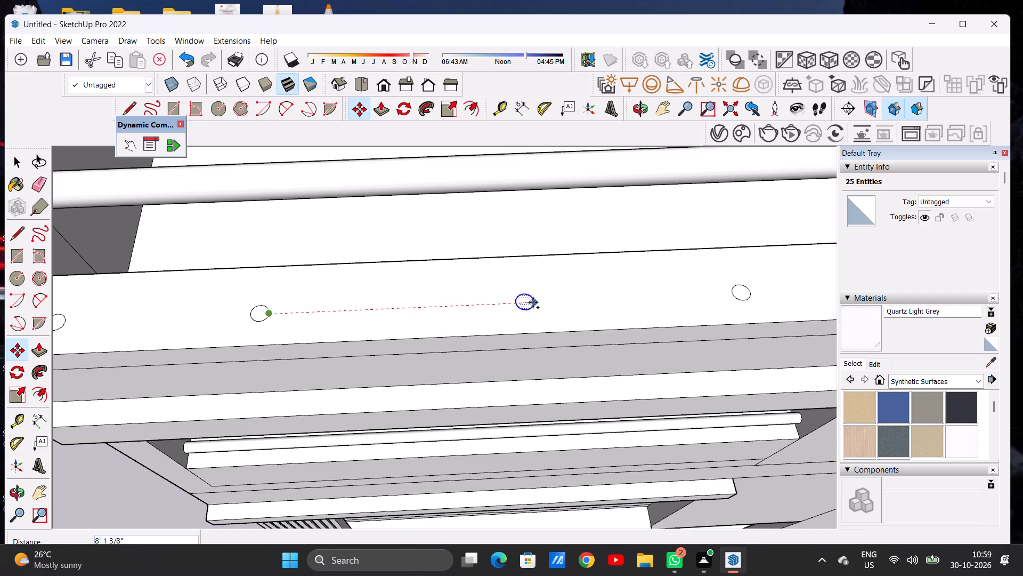
click(523, 302)
key(space)
scroll(417, 299, down, 5)
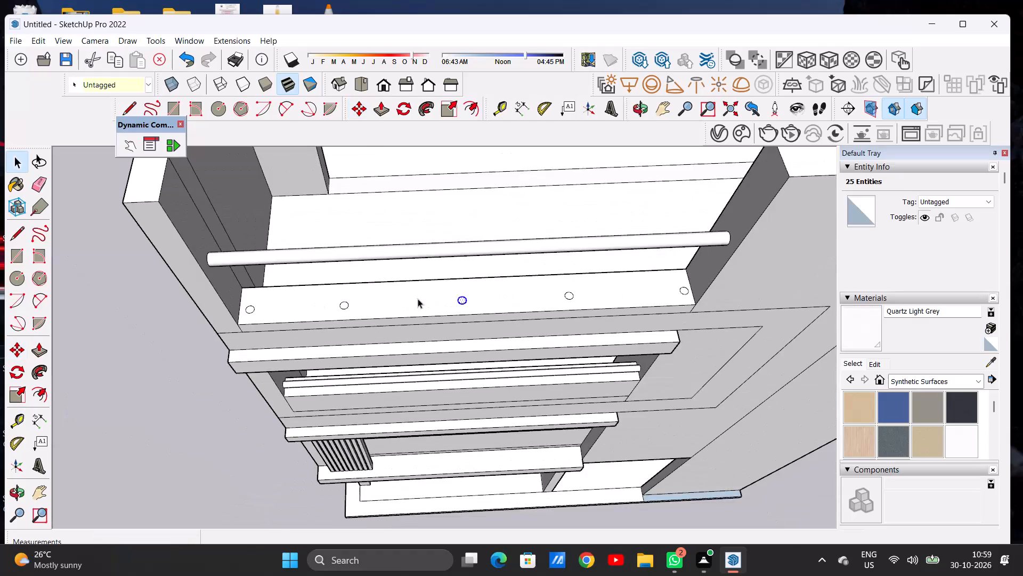
scroll(418, 299, down, 9)
scroll(446, 294, up, 1)
scroll(446, 294, down, 2)
click(258, 371)
Examine the row of ledge circles against the horizontal rail from several angles, including close up beside the side wall.
middle_drag(420, 371, 406, 297)
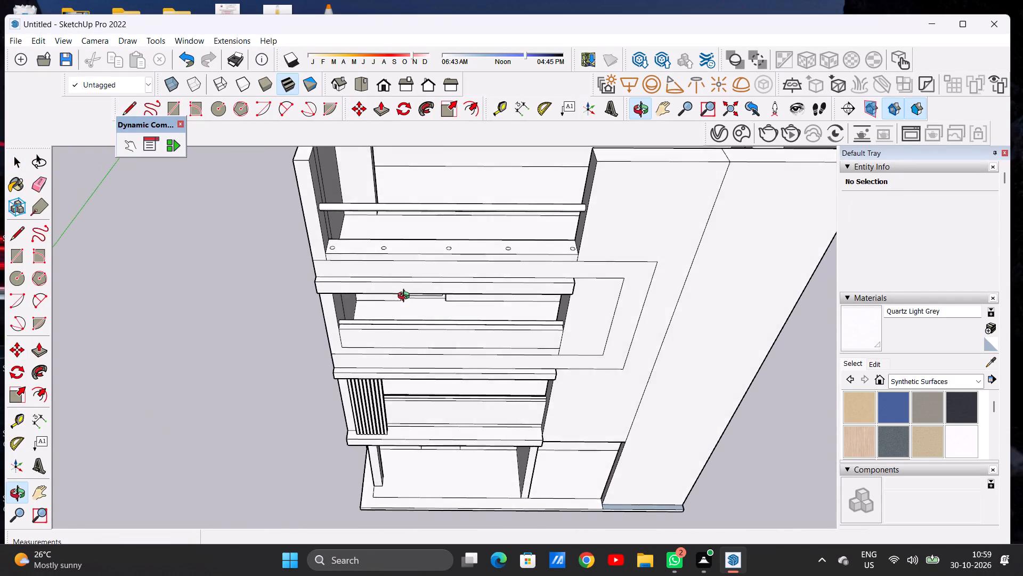
middle_drag(406, 297, 402, 295)
scroll(399, 351, down, 3)
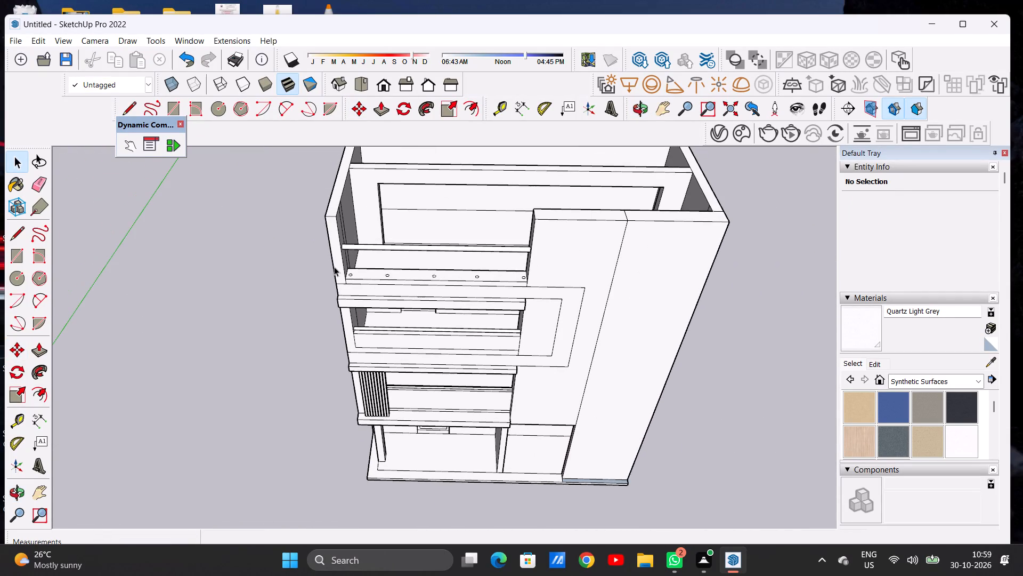
scroll(334, 264, up, 1)
scroll(335, 262, down, 1)
scroll(337, 260, up, 14)
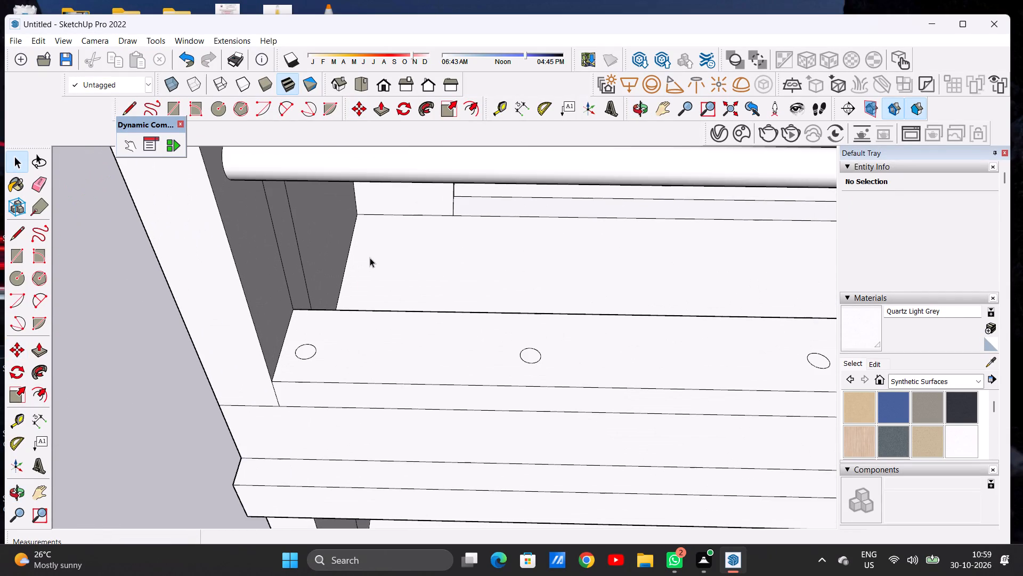
key(p)
key(space)
scroll(338, 277, down, 8)
middle_drag(343, 308, 355, 362)
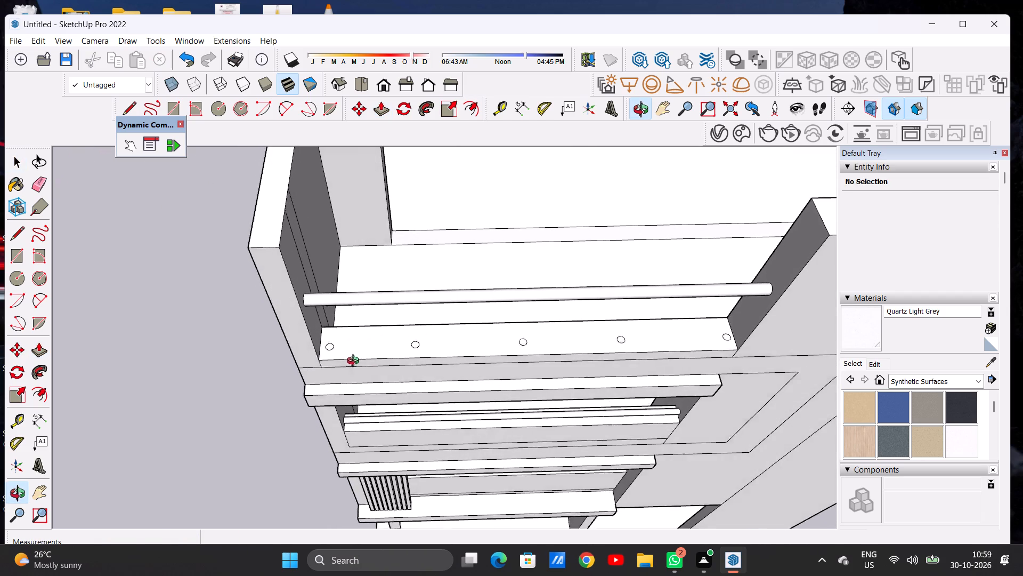
middle_drag(355, 362, 357, 345)
scroll(357, 334, up, 2)
scroll(357, 334, down, 1)
scroll(357, 334, up, 4)
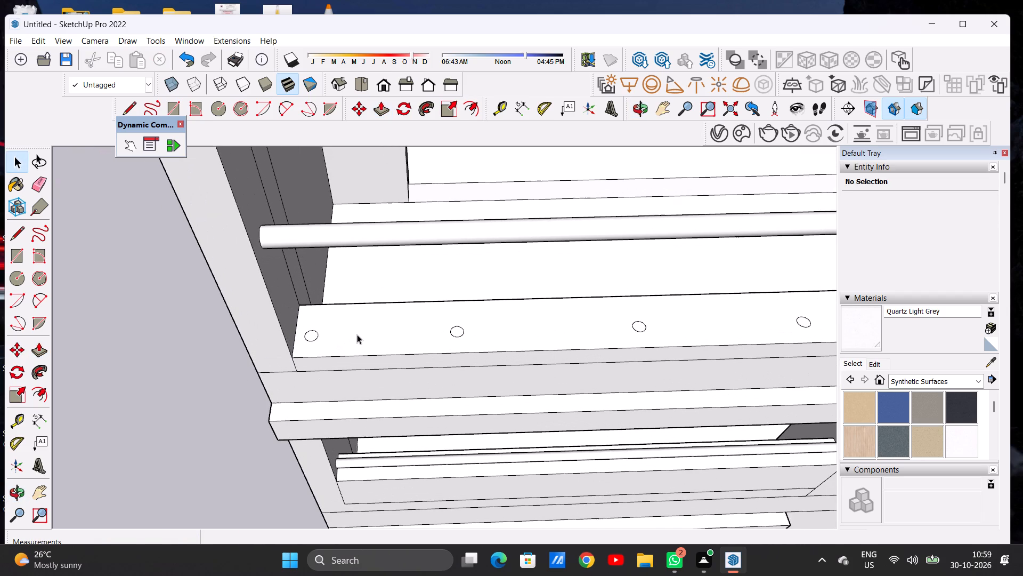
scroll(261, 326, down, 7)
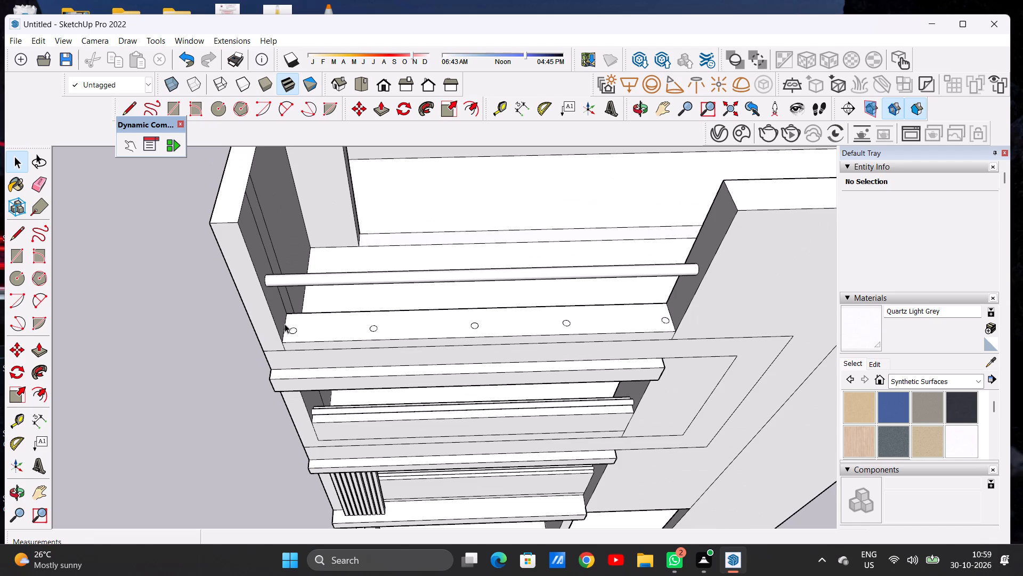
scroll(302, 354, down, 6)
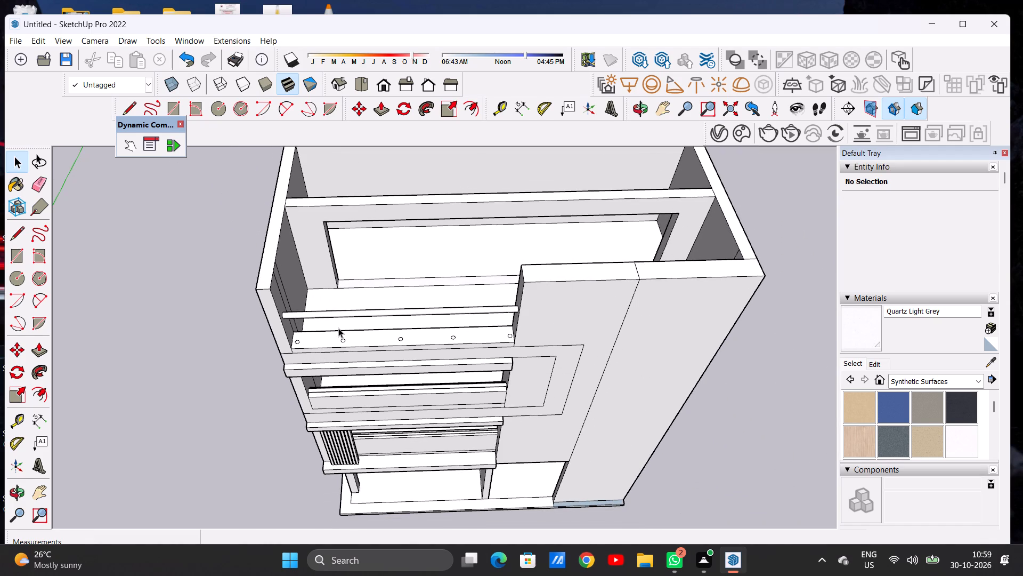
scroll(338, 328, down, 5)
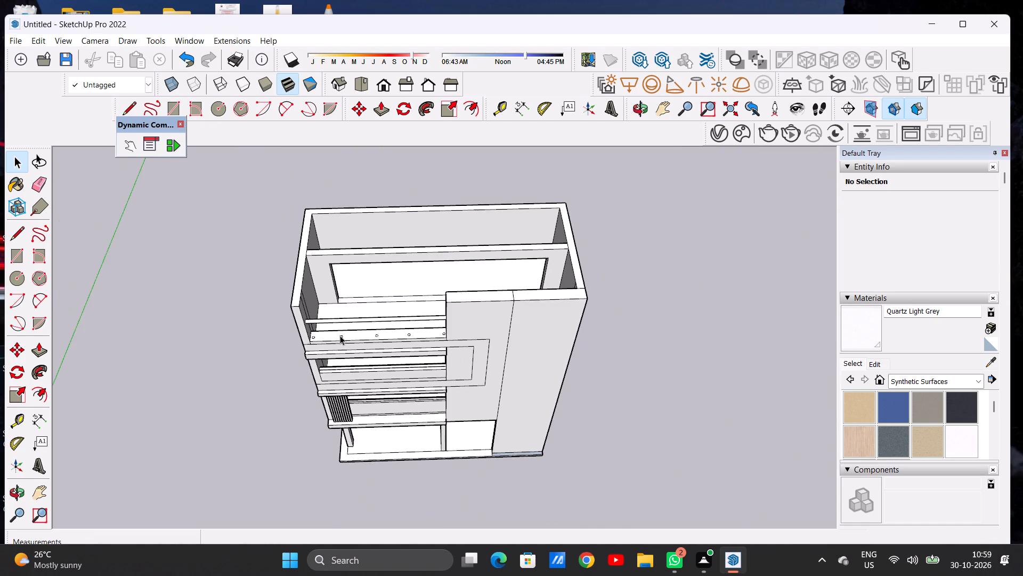
middle_drag(340, 336, 338, 232)
scroll(344, 265, up, 8)
middle_drag(337, 301, 234, 276)
middle_drag(148, 271, 132, 281)
scroll(300, 278, up, 8)
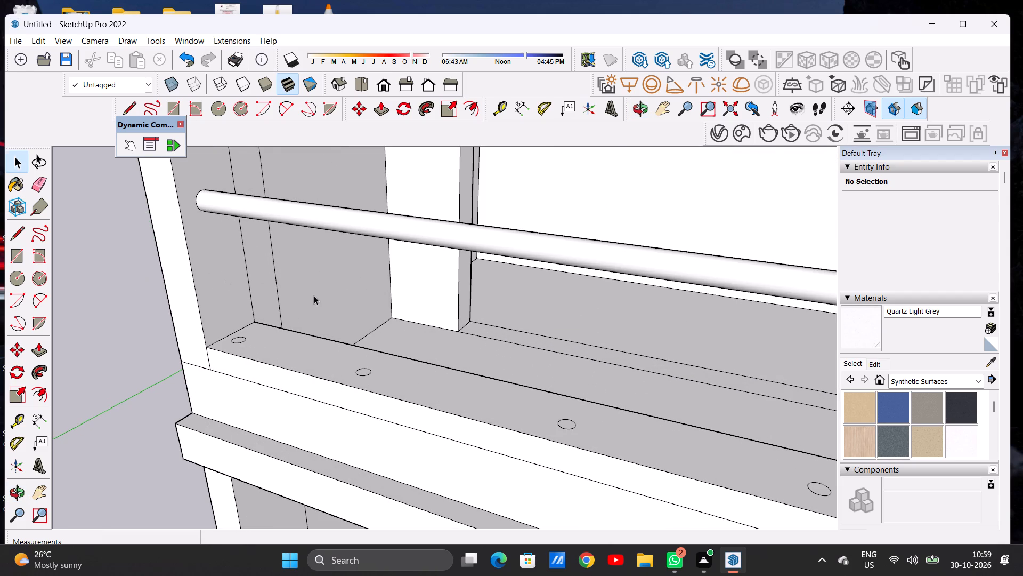
middle_drag(314, 295, 209, 279)
scroll(249, 300, down, 5)
middle_drag(333, 308, 262, 297)
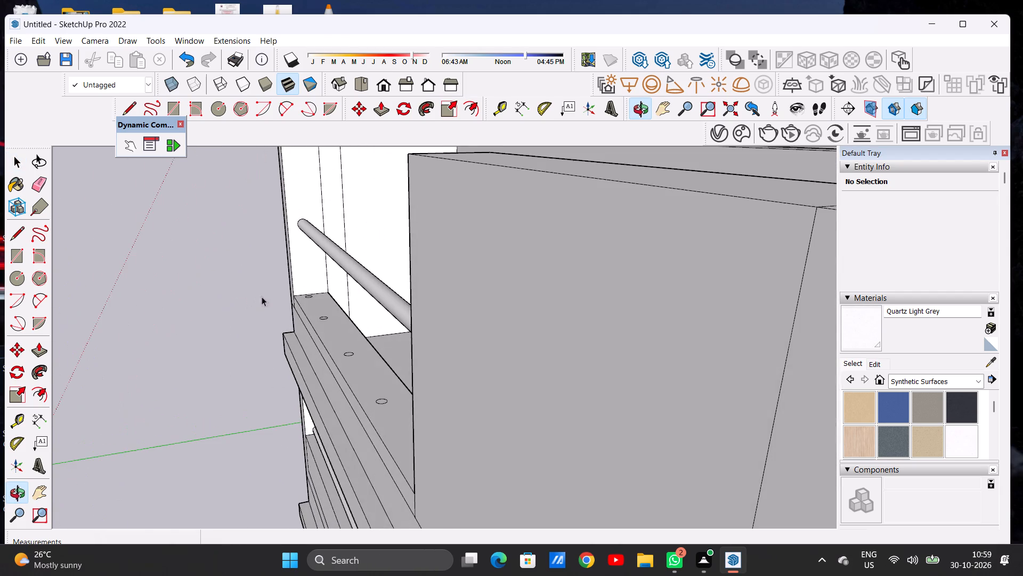
middle_drag(262, 297, 260, 298)
scroll(307, 275, up, 13)
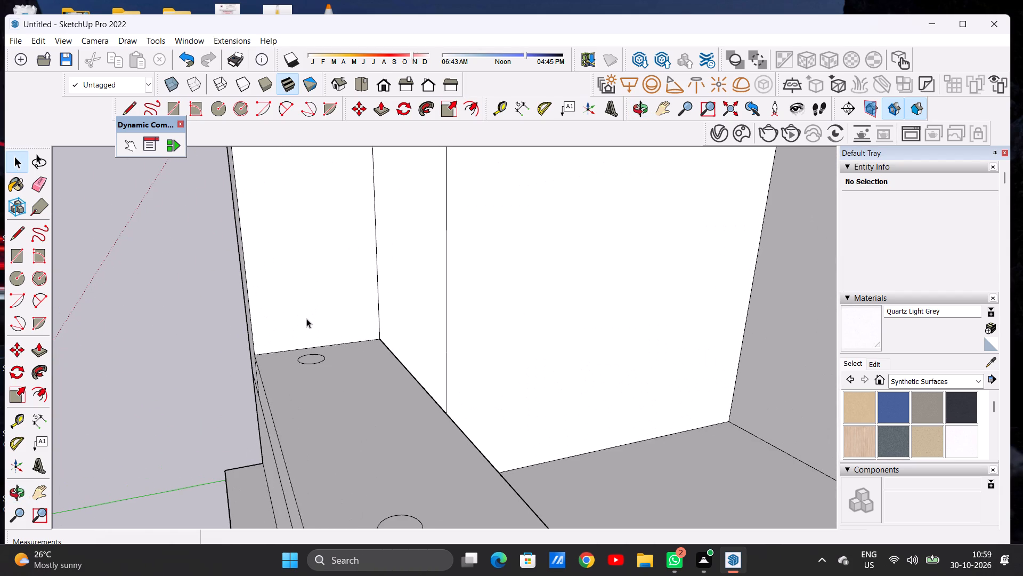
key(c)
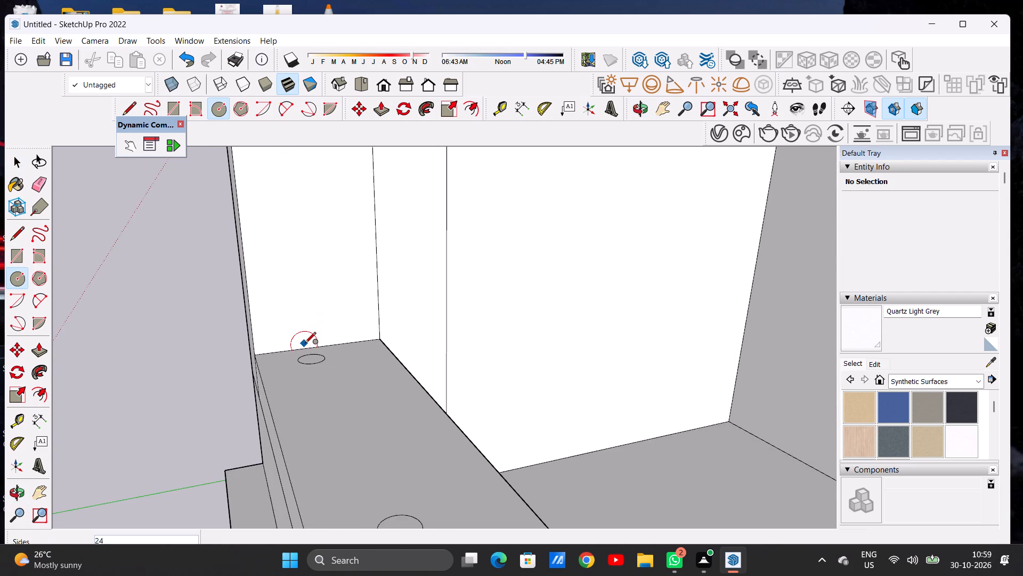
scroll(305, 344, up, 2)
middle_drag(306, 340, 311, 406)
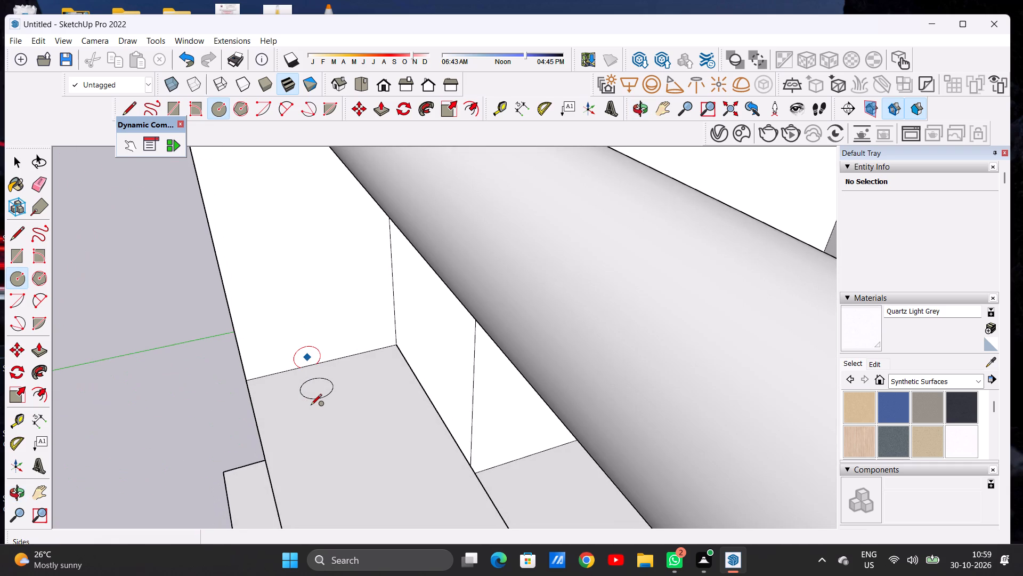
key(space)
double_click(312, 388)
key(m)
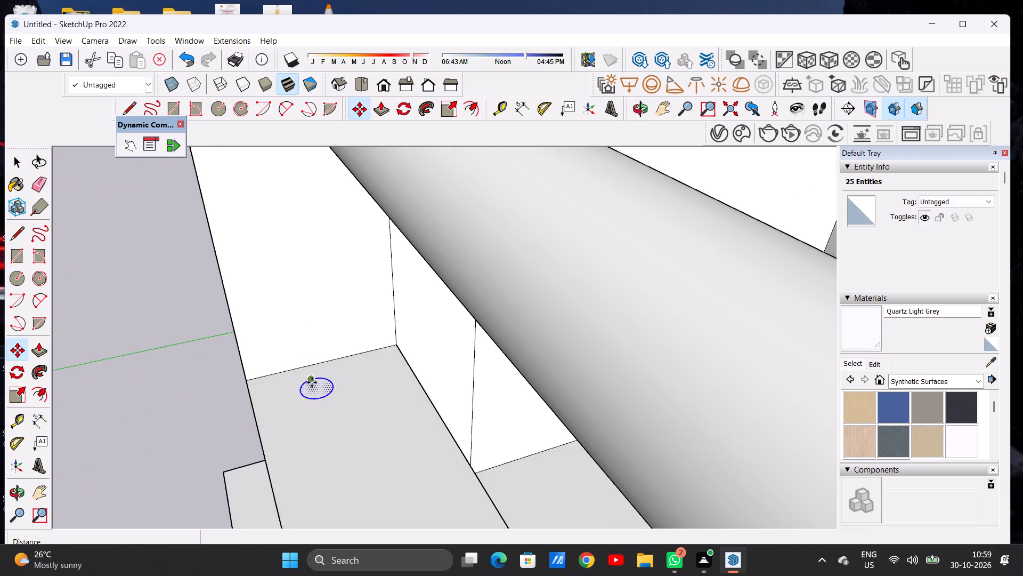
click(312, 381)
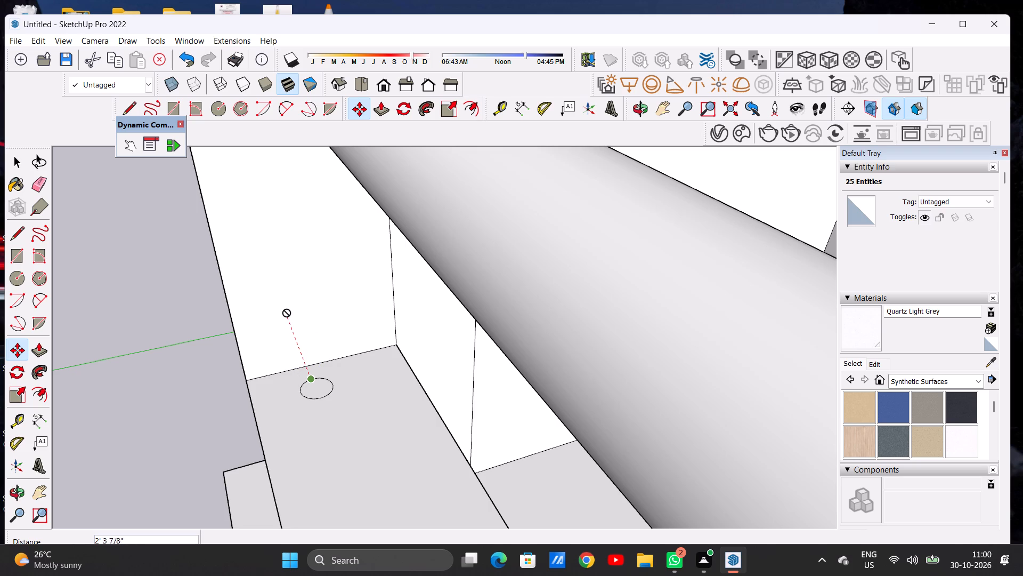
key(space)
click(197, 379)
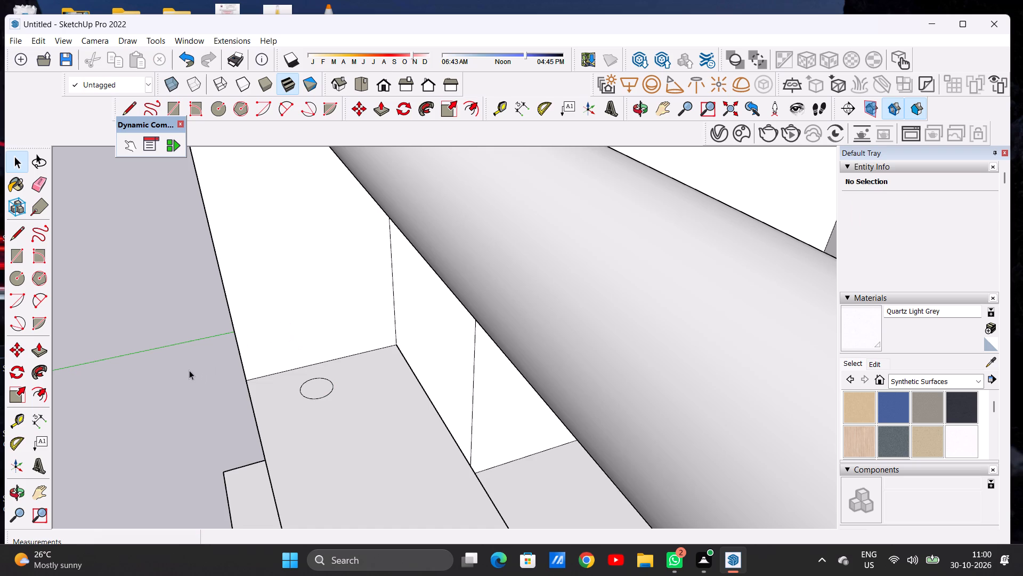
Draw a circle of about 2" radius on the side wall, just above the ledge circle beside it.
key(v)
key(space)
text(C)
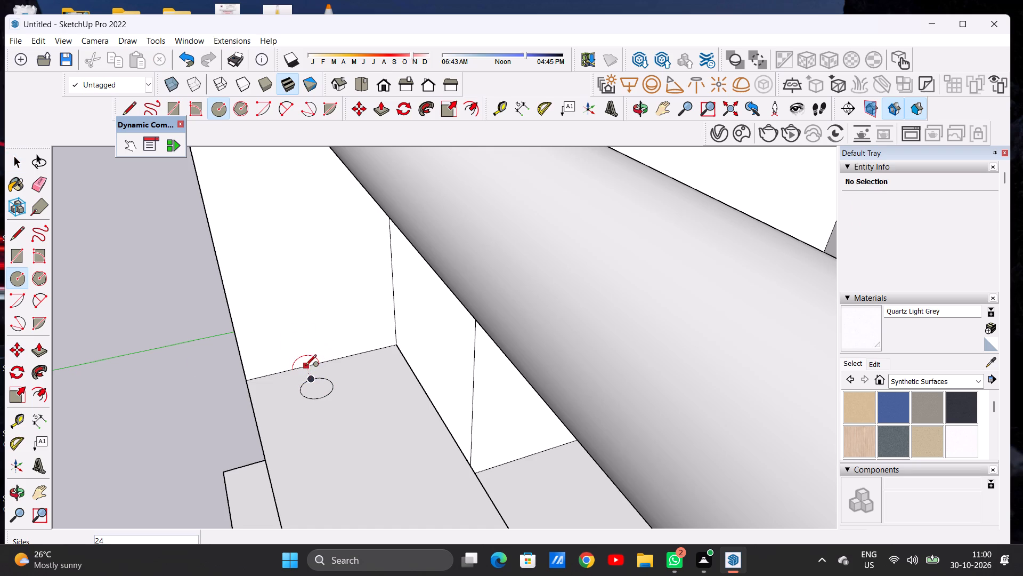
click(299, 344)
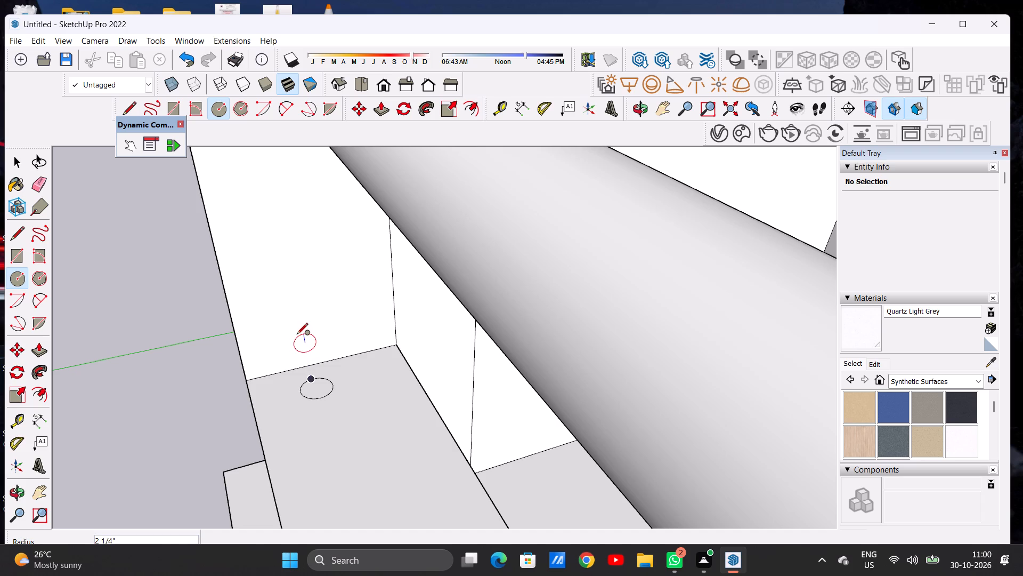
click(297, 336)
key(space)
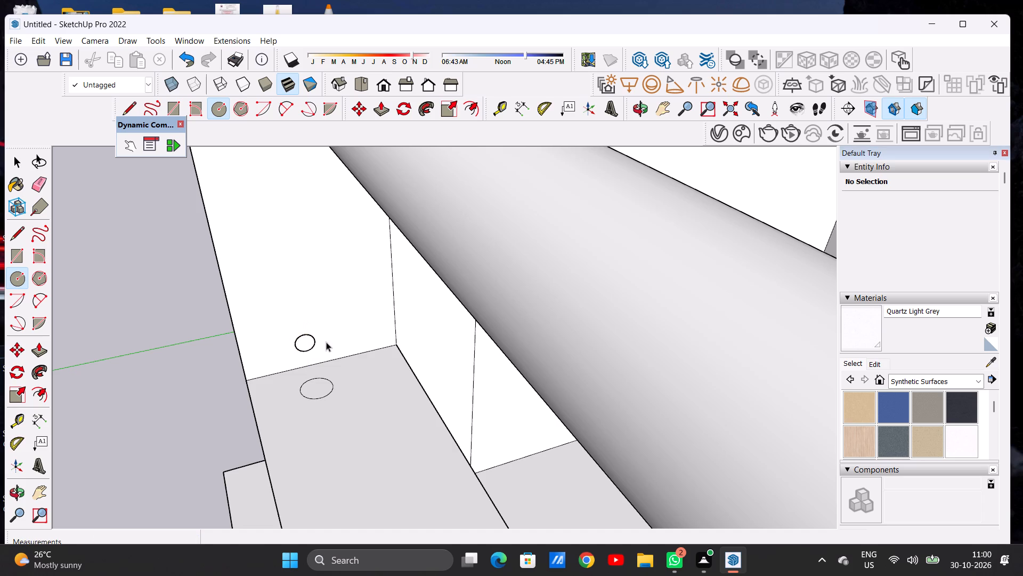
Move the side wall circle about 6 7/16" up and toward the wall's front edge, and clear the selection.
middle_drag(351, 348, 429, 331)
middle_drag(435, 329, 515, 309)
scroll(389, 342, up, 7)
middle_drag(353, 380, 405, 370)
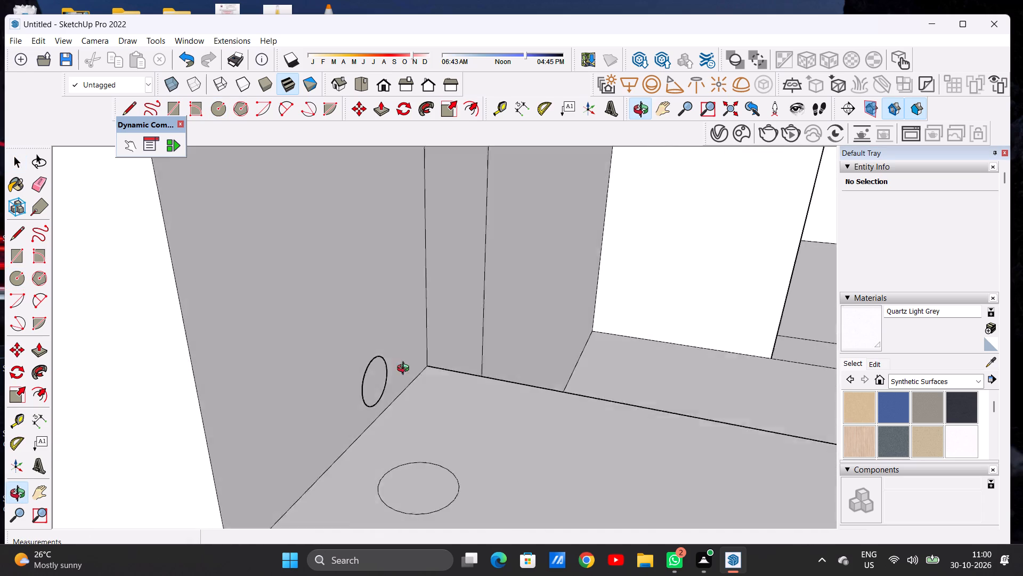
middle_drag(405, 370, 413, 368)
scroll(304, 362, down, 9)
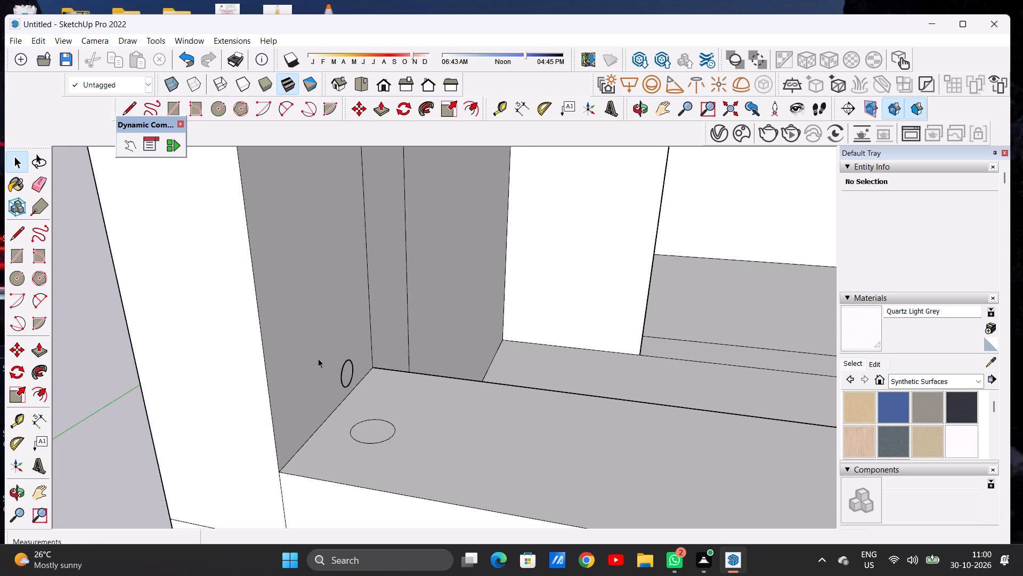
scroll(318, 358, down, 4)
scroll(346, 364, up, 2)
scroll(346, 365, down, 1)
scroll(346, 365, up, 1)
scroll(346, 365, down, 1)
scroll(346, 366, up, 18)
double_click(342, 371)
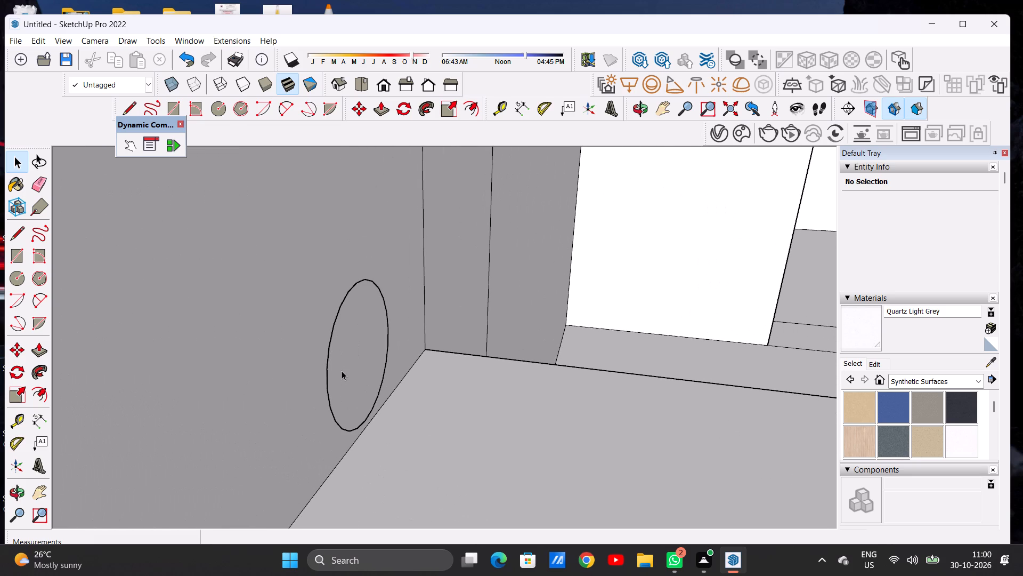
key(m)
click(329, 405)
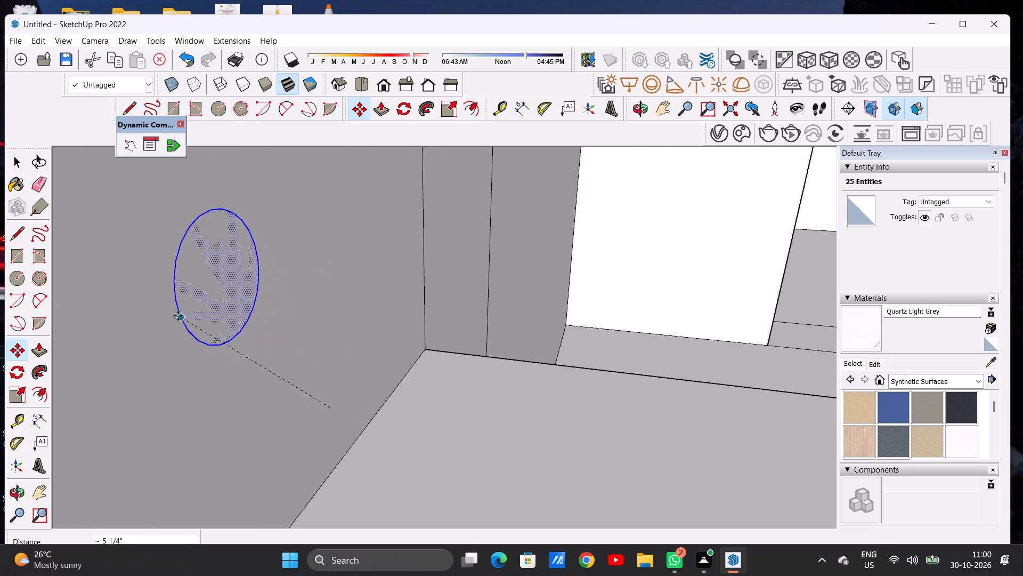
click(247, 325)
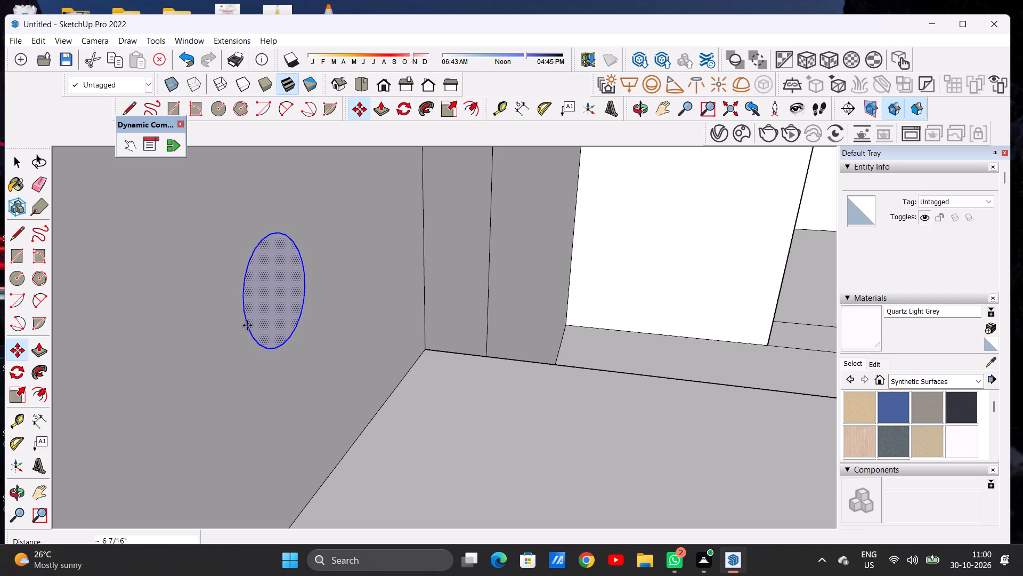
key(space)
scroll(238, 378, down, 9)
scroll(292, 367, up, 1)
scroll(292, 367, down, 12)
middle_drag(281, 364, 79, 359)
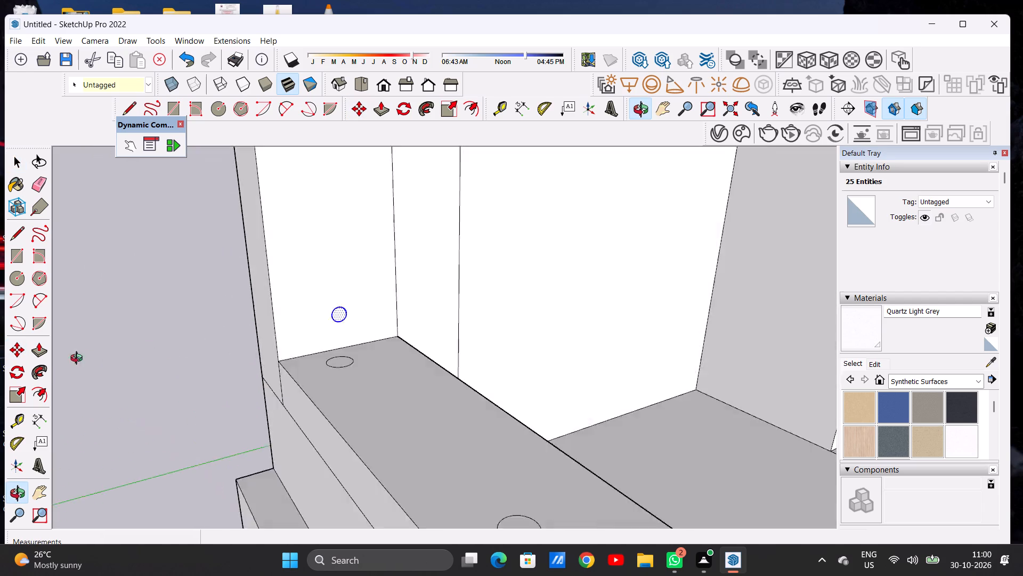
middle_drag(79, 359, 57, 370)
click(156, 346)
Move the side wall circle about 5 5/16" horizontally toward the wall's front edge, and clear the selection.
scroll(340, 311, up, 10)
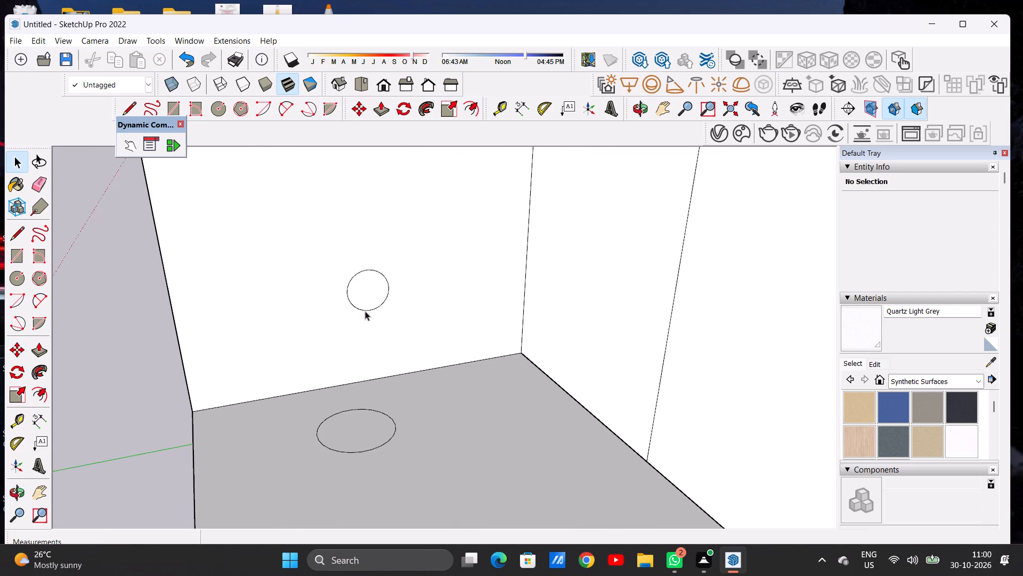
double_click(363, 296)
key(comma)
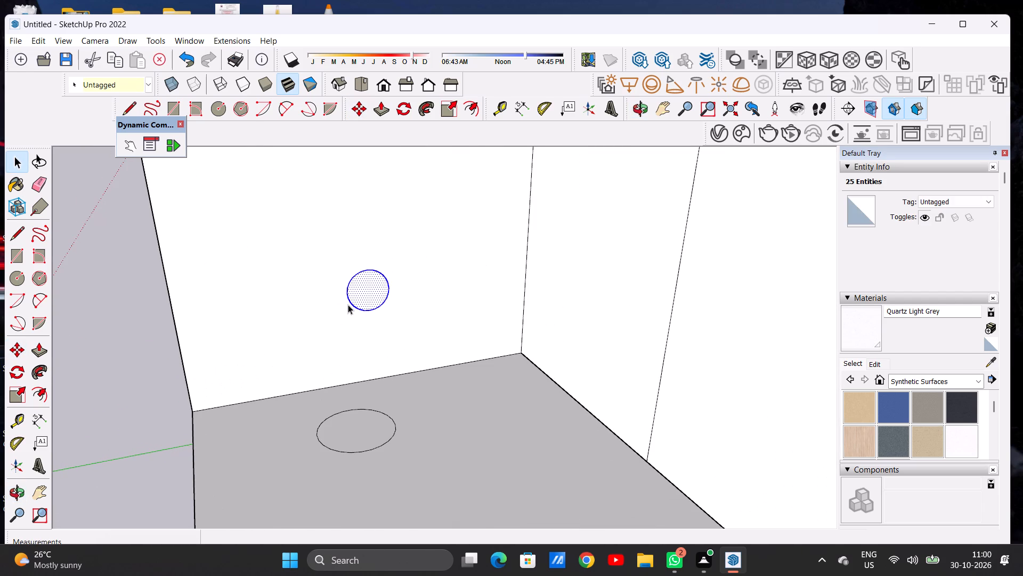
key(m)
click(345, 302)
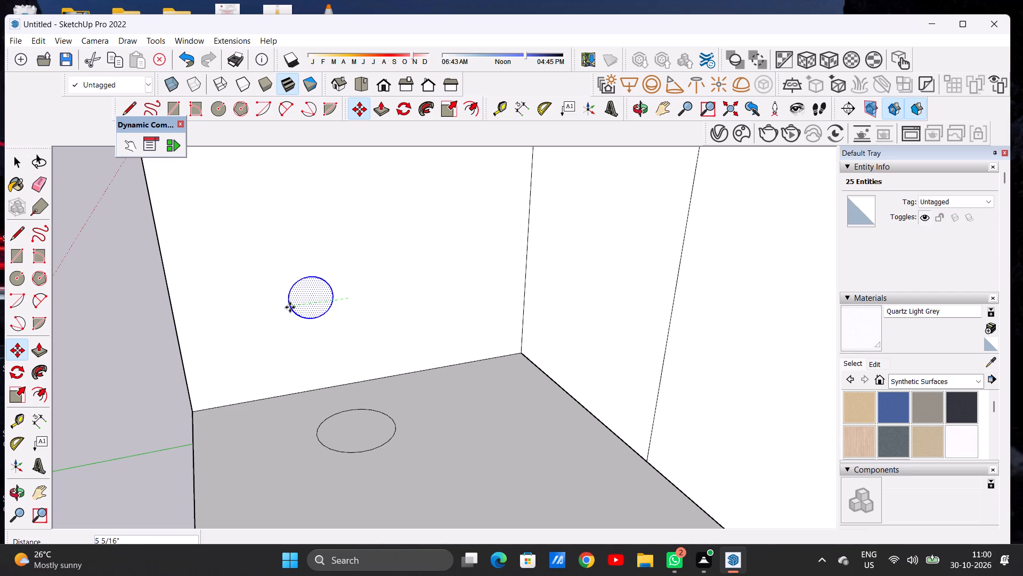
click(289, 307)
key(space)
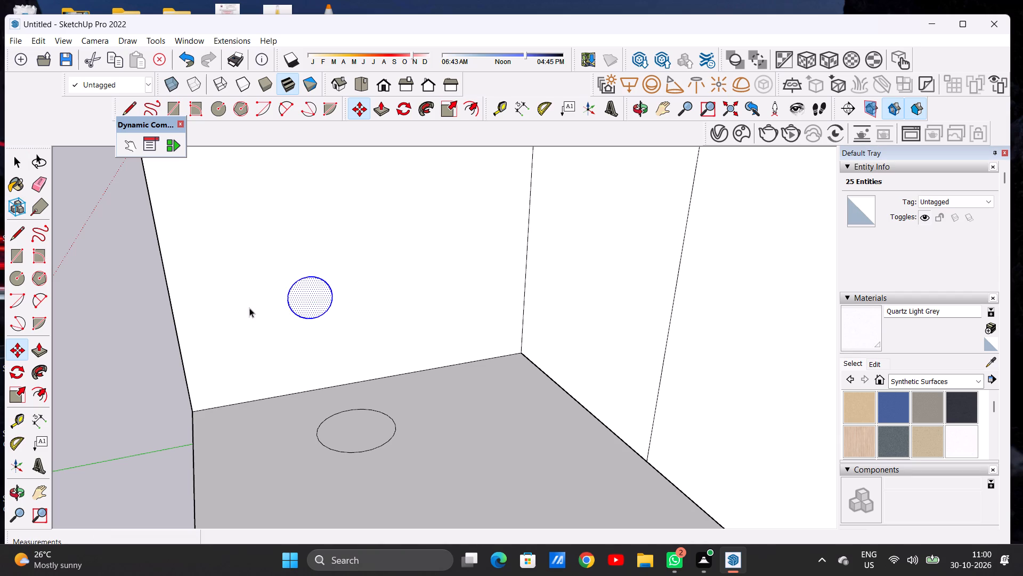
click(141, 334)
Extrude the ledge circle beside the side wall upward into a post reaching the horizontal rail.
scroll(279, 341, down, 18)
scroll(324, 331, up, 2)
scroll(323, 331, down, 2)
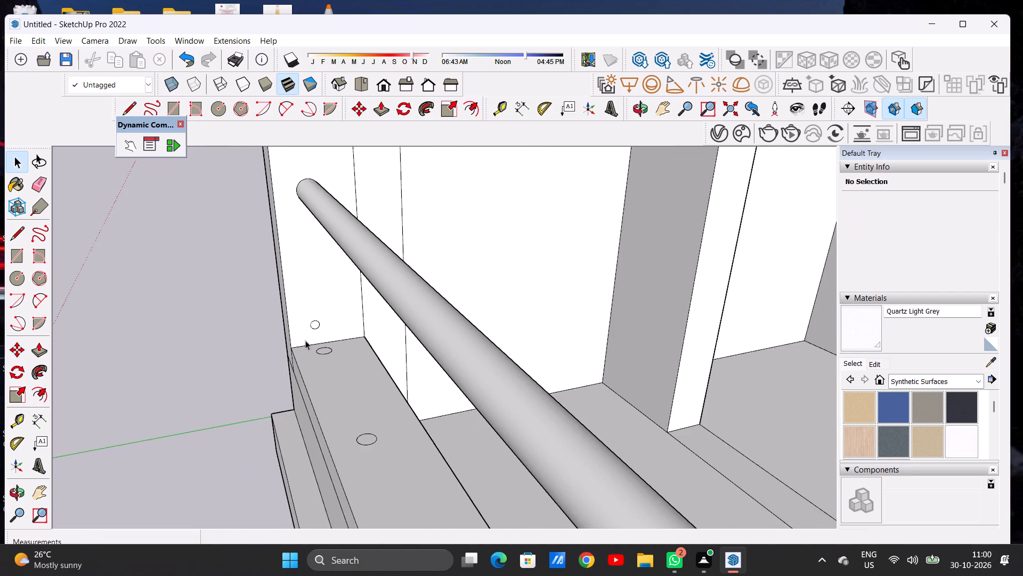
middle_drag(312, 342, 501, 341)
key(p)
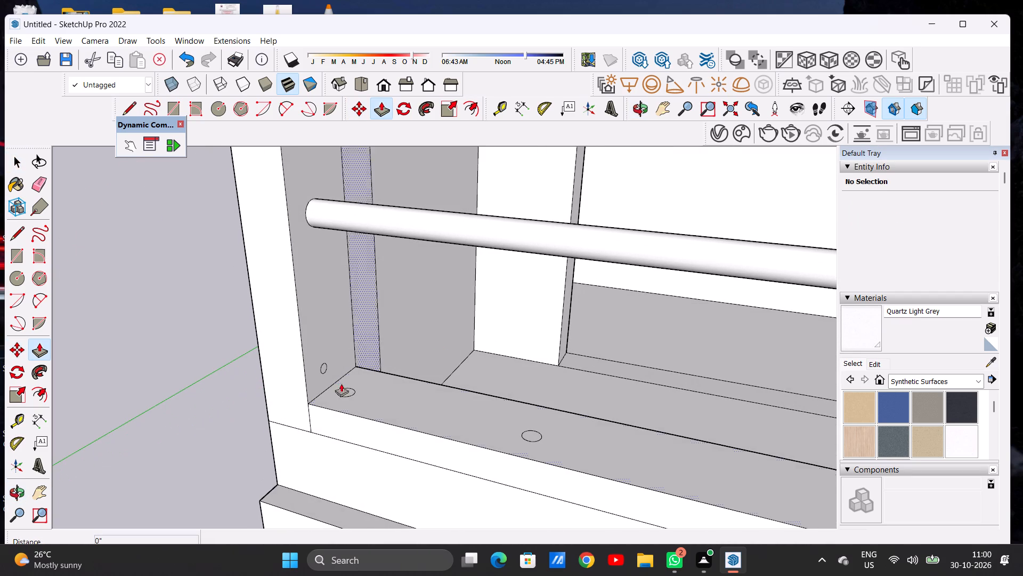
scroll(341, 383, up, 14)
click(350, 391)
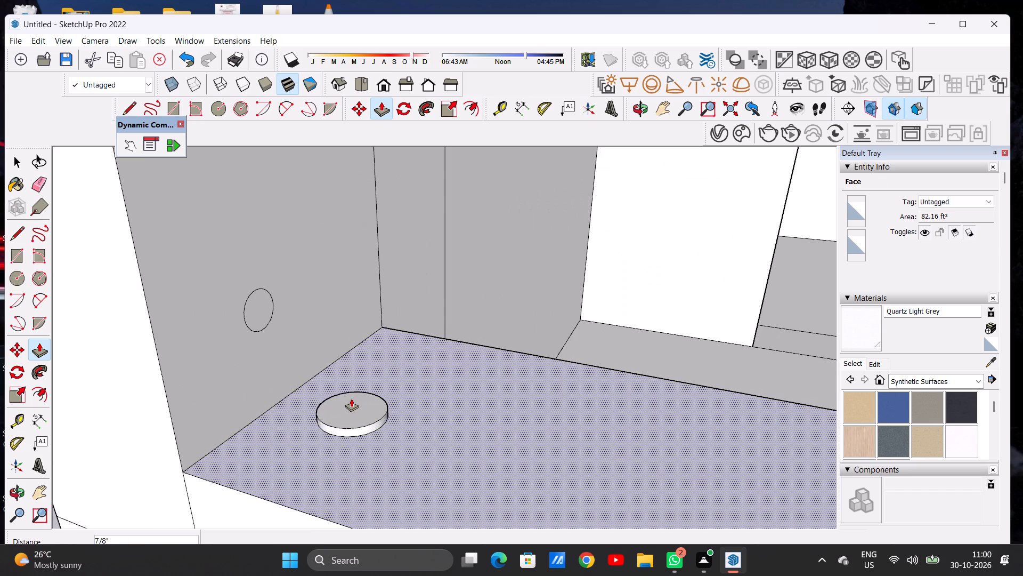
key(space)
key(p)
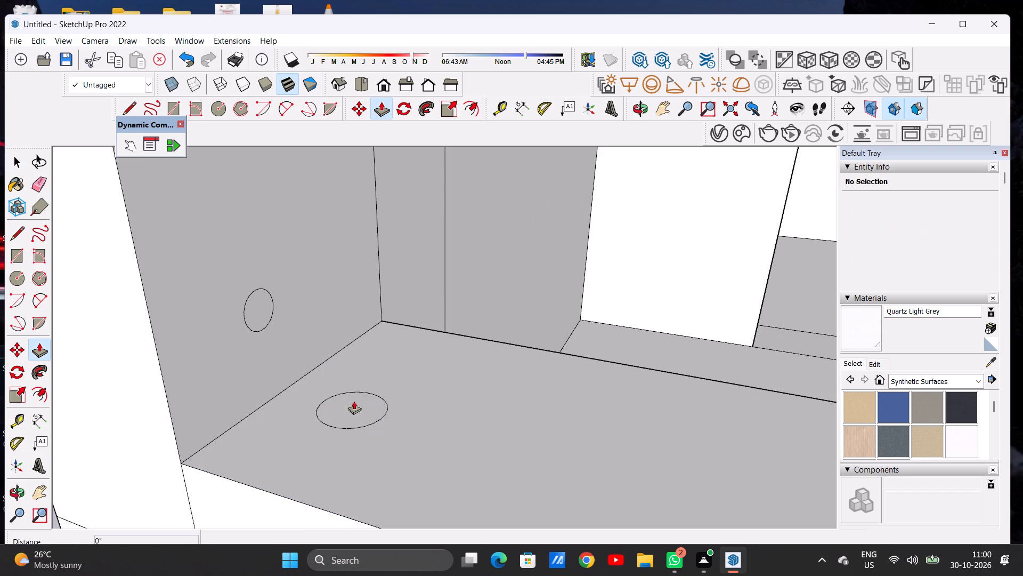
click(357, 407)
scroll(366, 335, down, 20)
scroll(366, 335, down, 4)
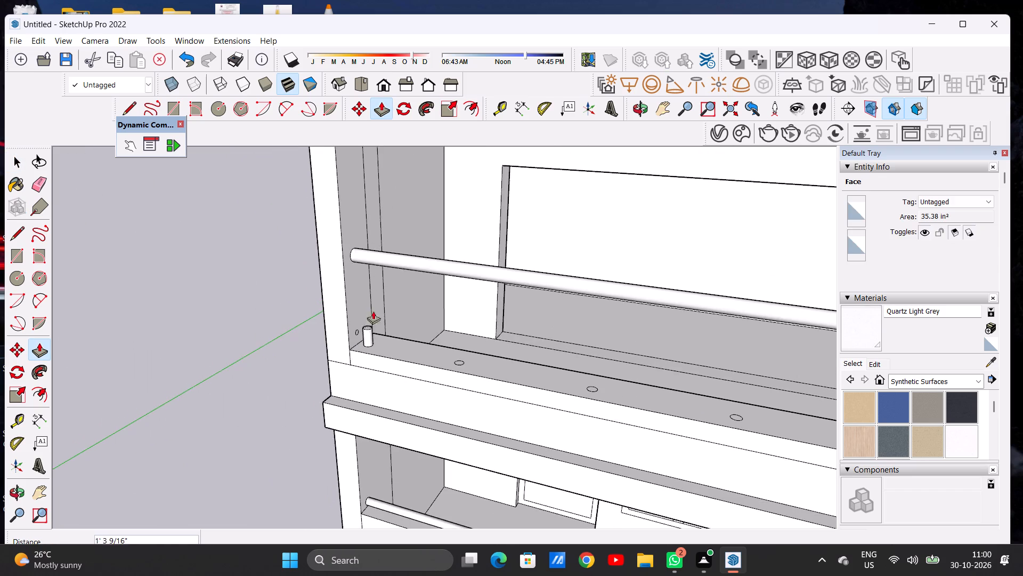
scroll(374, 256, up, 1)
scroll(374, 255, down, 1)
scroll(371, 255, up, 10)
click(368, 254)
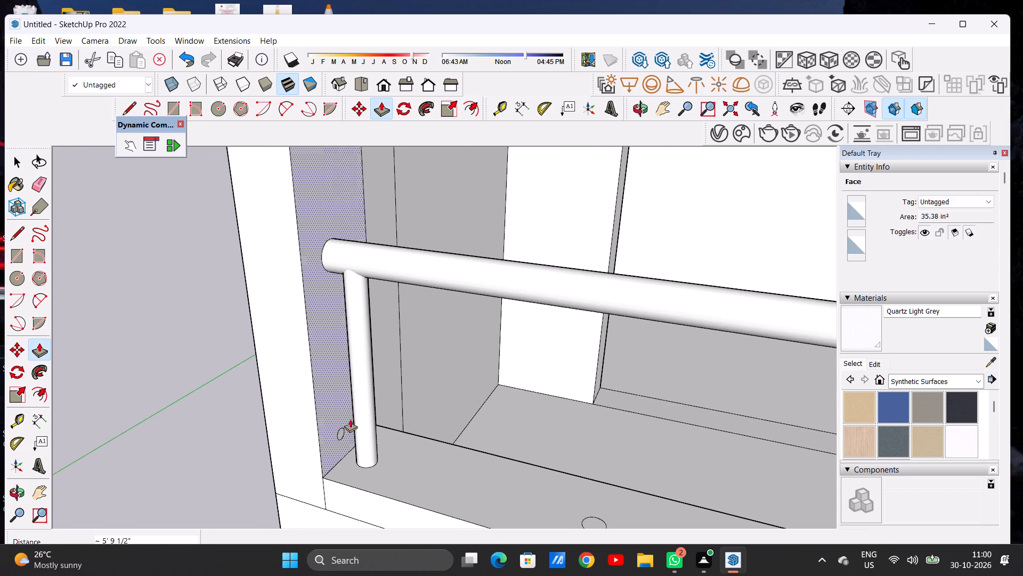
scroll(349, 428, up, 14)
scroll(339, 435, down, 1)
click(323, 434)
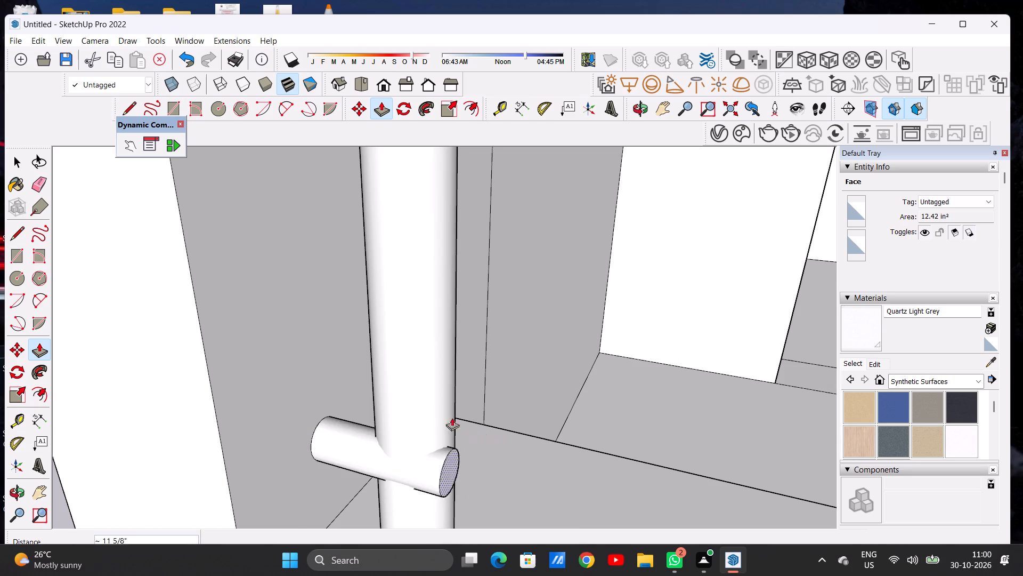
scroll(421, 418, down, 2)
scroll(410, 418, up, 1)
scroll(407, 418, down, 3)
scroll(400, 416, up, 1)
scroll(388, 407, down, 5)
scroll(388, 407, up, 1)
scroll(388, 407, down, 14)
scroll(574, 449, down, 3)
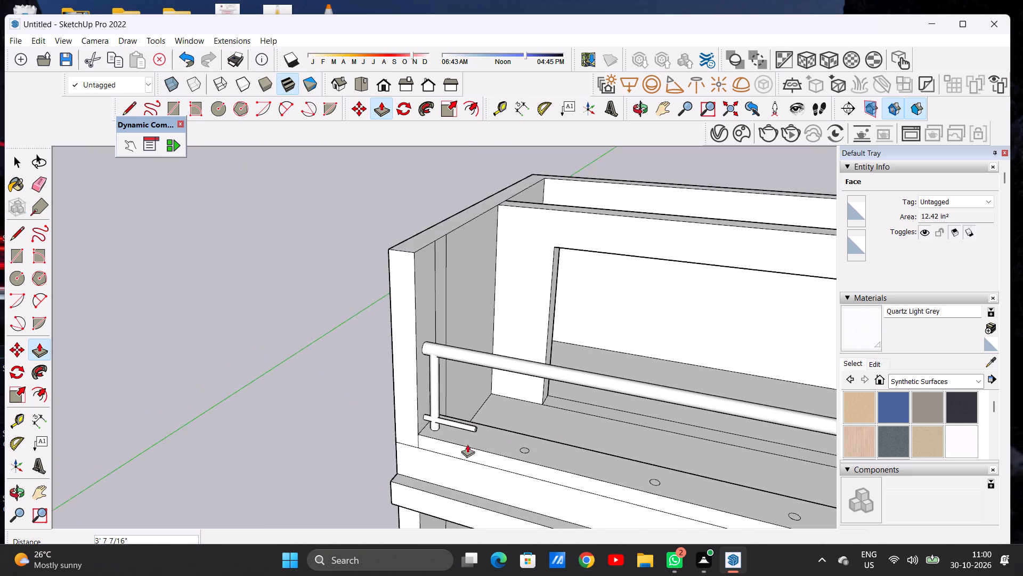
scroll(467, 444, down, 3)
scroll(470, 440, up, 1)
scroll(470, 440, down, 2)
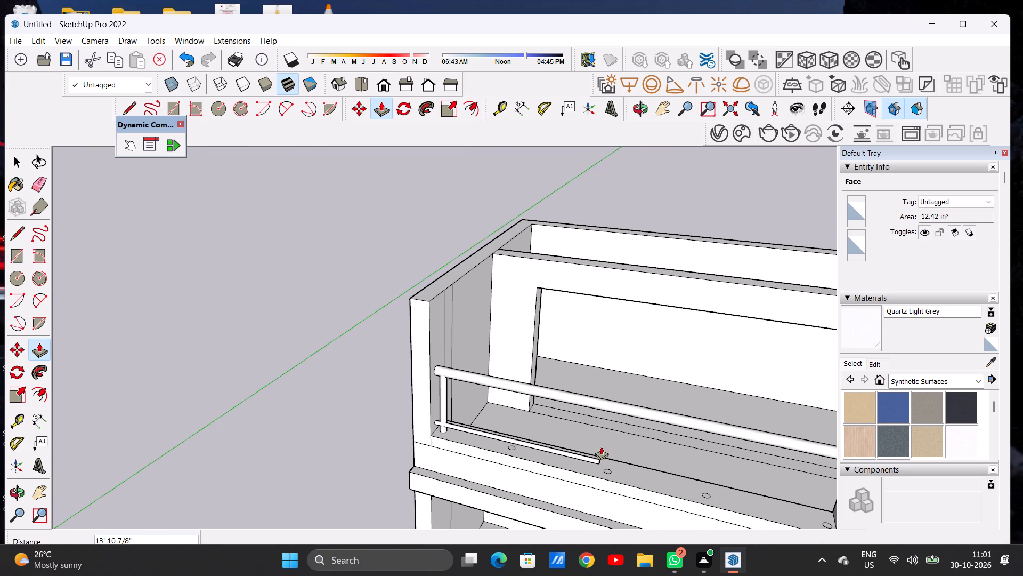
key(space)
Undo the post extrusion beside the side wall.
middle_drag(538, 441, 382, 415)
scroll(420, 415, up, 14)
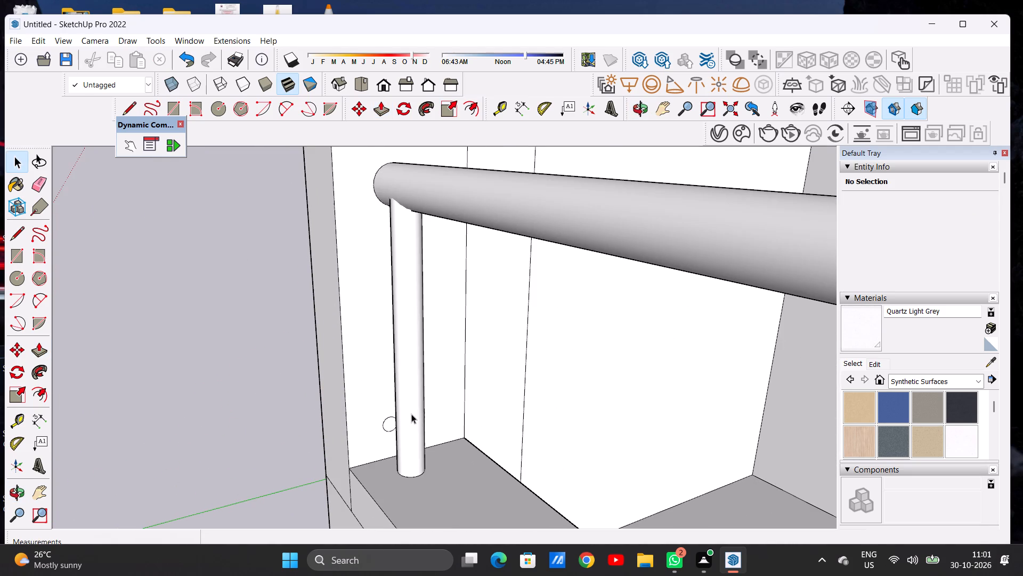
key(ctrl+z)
Move the side wall circle about 2 1/16" horizontally away from the wall's front edge, and clear the selection.
middle_drag(411, 439, 327, 435)
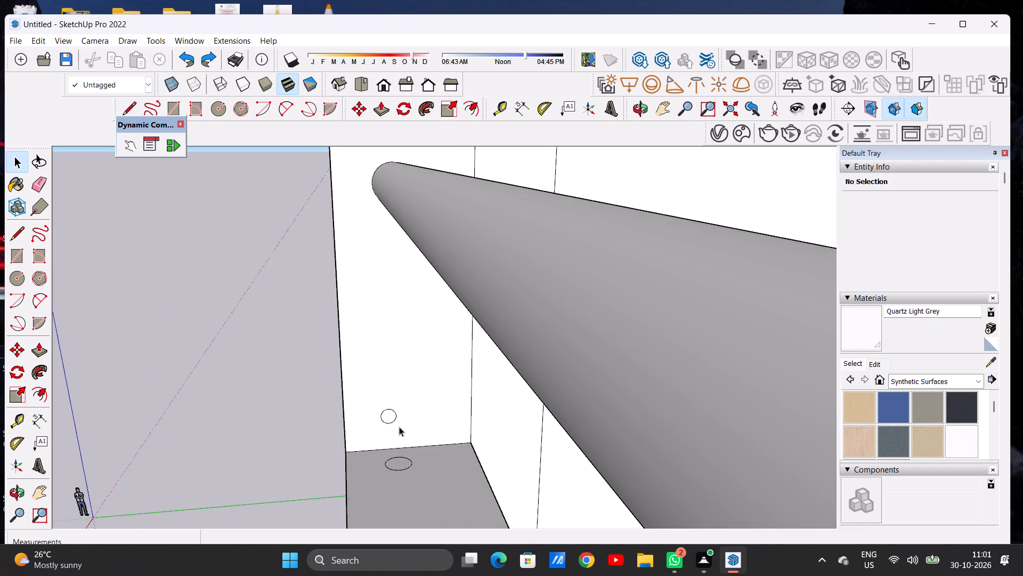
scroll(399, 425, up, 12)
double_click(381, 407)
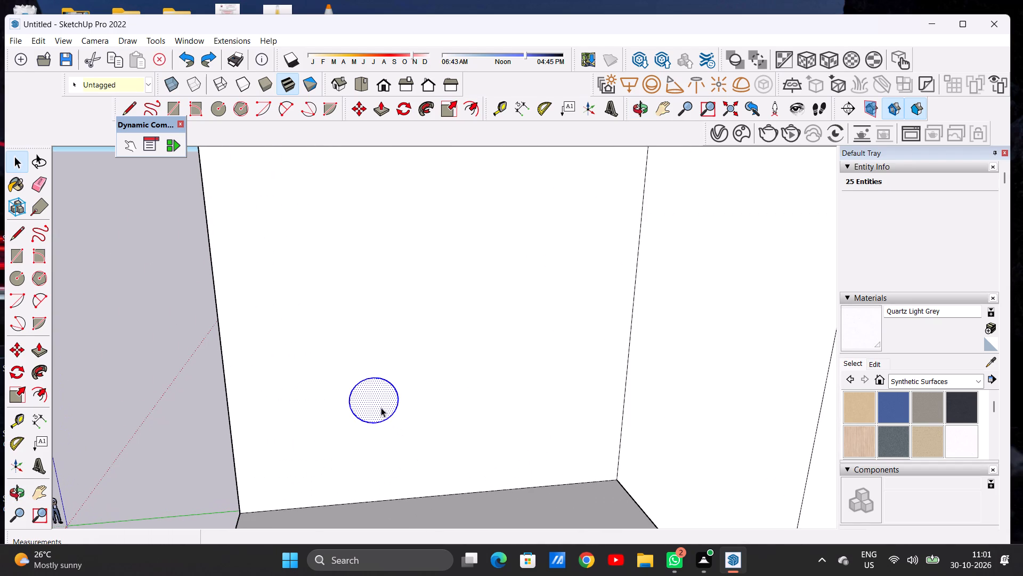
key(m)
click(397, 402)
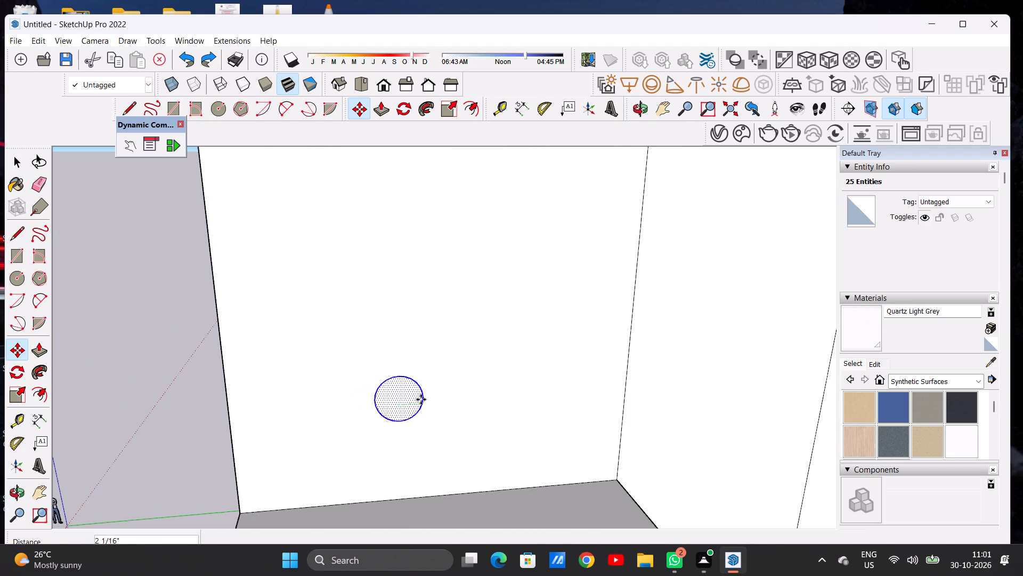
click(421, 399)
key(space)
click(197, 410)
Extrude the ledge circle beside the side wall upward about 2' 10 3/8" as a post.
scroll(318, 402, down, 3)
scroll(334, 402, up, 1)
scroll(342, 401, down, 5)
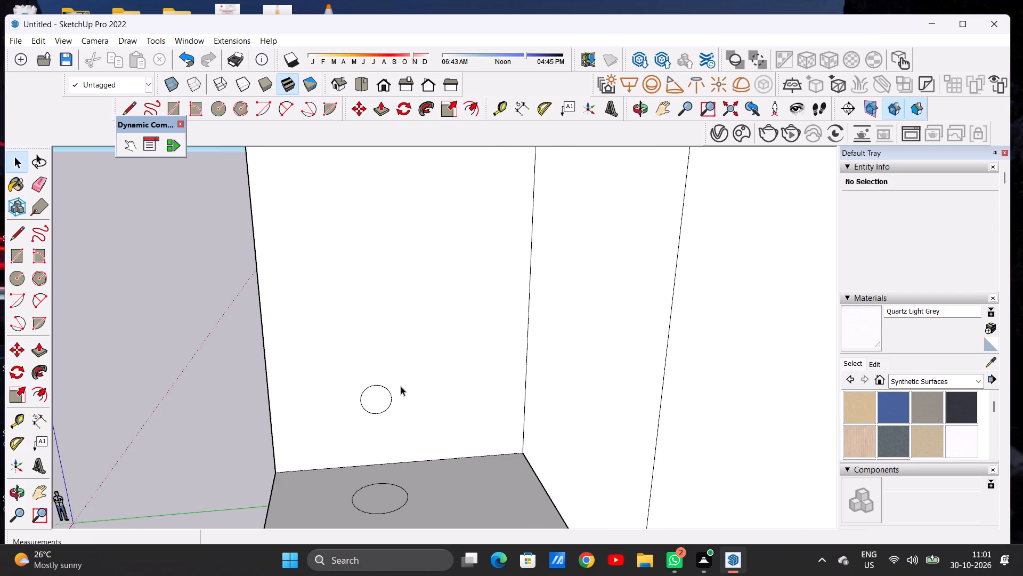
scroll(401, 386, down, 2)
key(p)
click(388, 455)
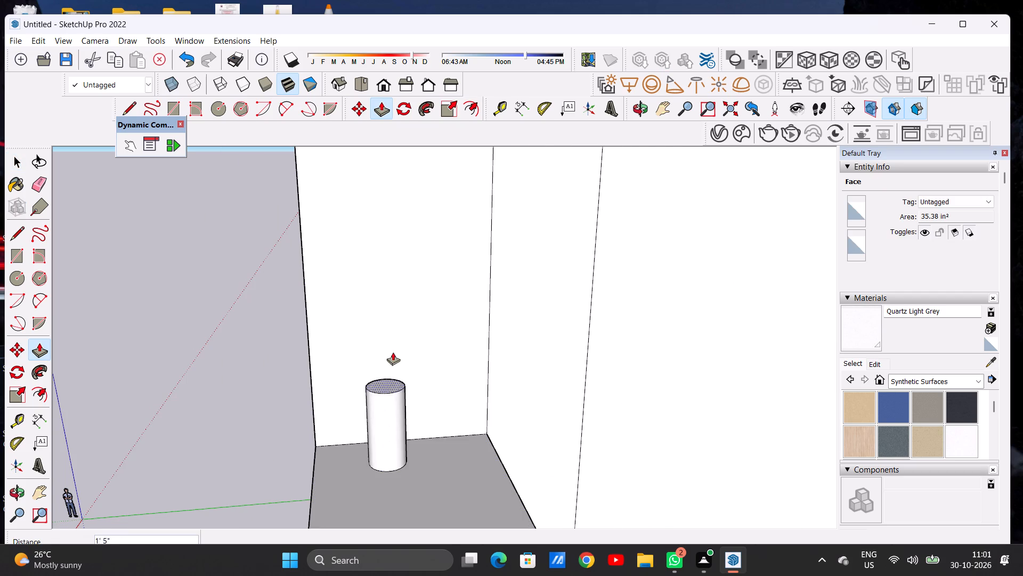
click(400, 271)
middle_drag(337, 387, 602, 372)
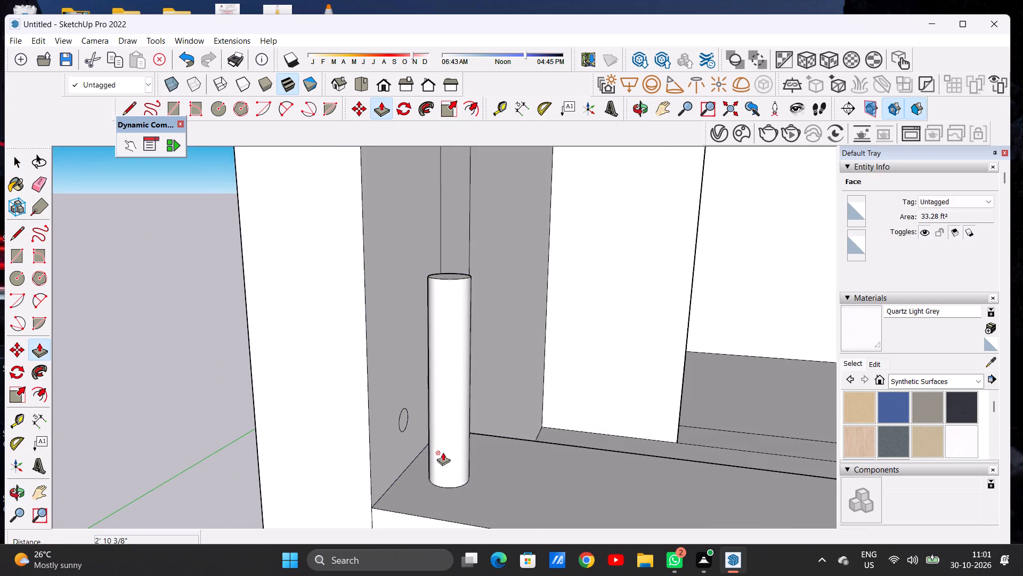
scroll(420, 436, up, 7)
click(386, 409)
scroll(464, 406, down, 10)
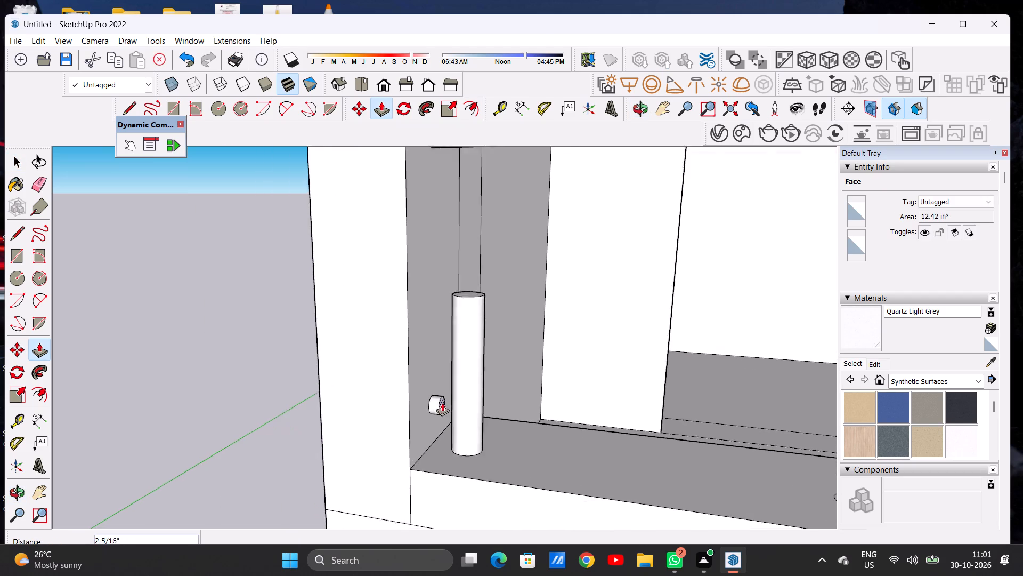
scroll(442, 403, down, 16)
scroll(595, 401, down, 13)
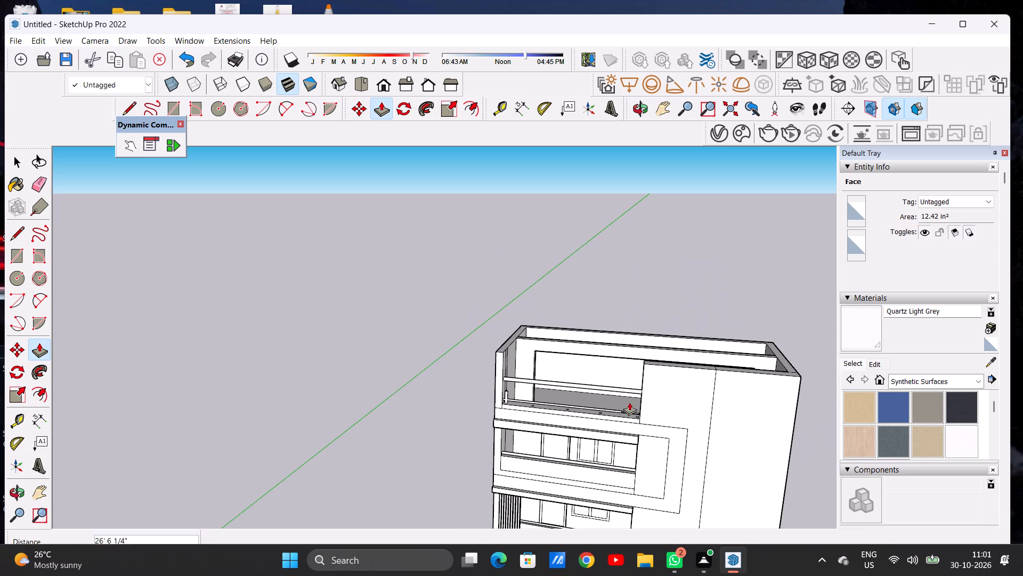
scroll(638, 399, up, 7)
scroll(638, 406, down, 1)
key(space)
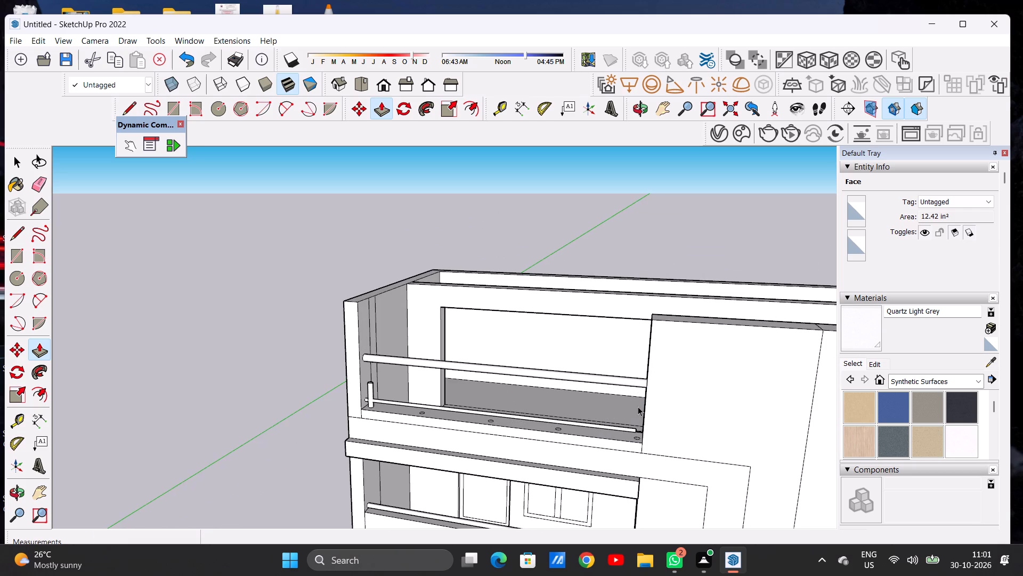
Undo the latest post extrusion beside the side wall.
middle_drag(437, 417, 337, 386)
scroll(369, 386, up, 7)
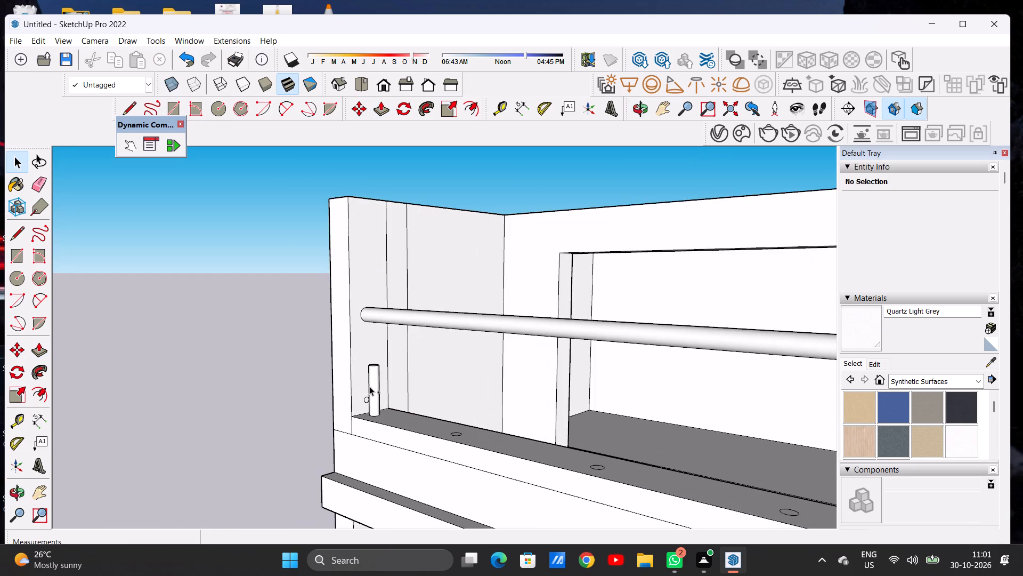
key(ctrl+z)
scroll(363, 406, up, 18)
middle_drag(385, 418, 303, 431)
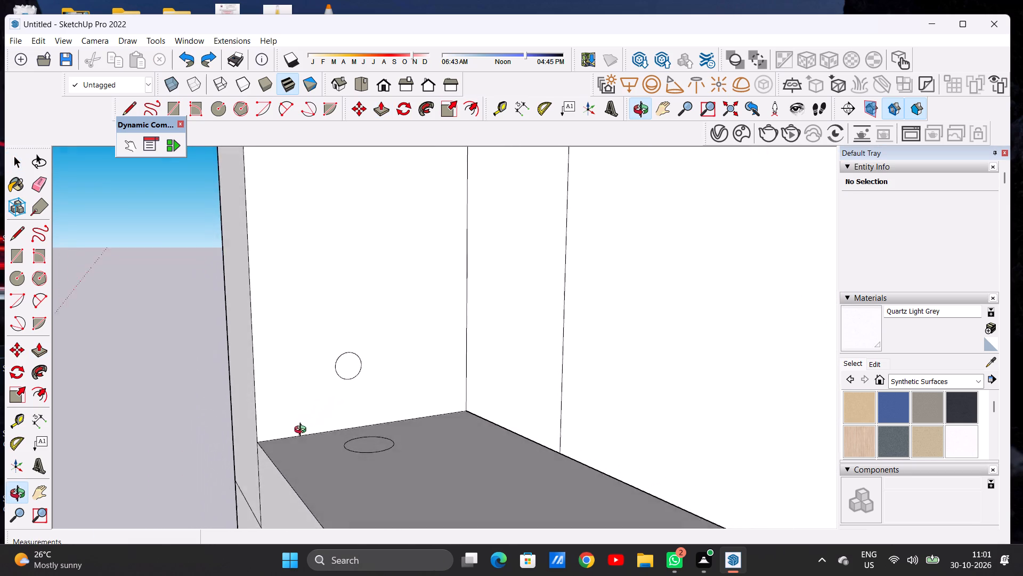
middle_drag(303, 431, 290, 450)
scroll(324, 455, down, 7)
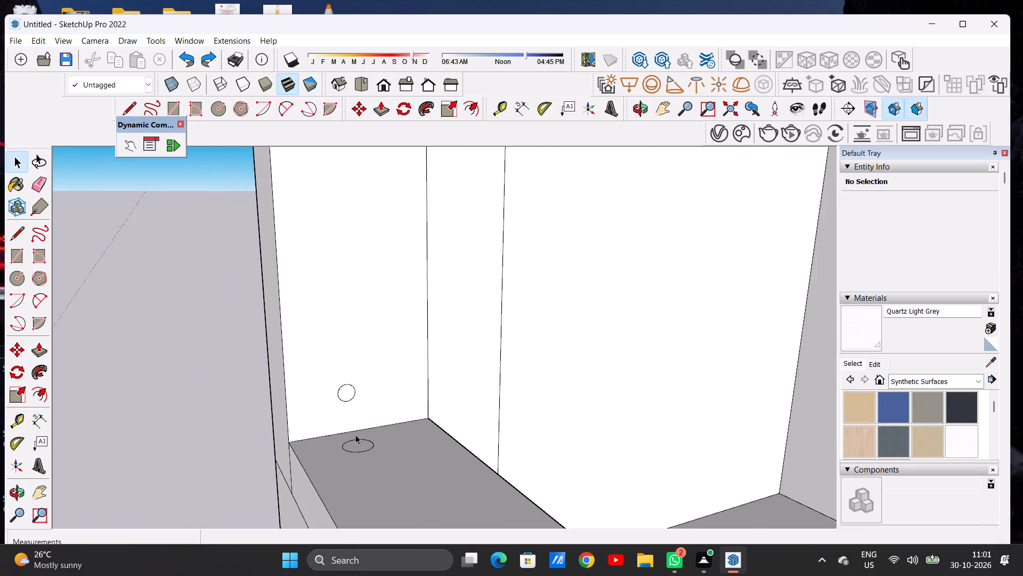
Copy the small circle on the side wall straight up about 4', placing the copy just below the thick top rail.
scroll(355, 435, down, 11)
scroll(357, 407, up, 16)
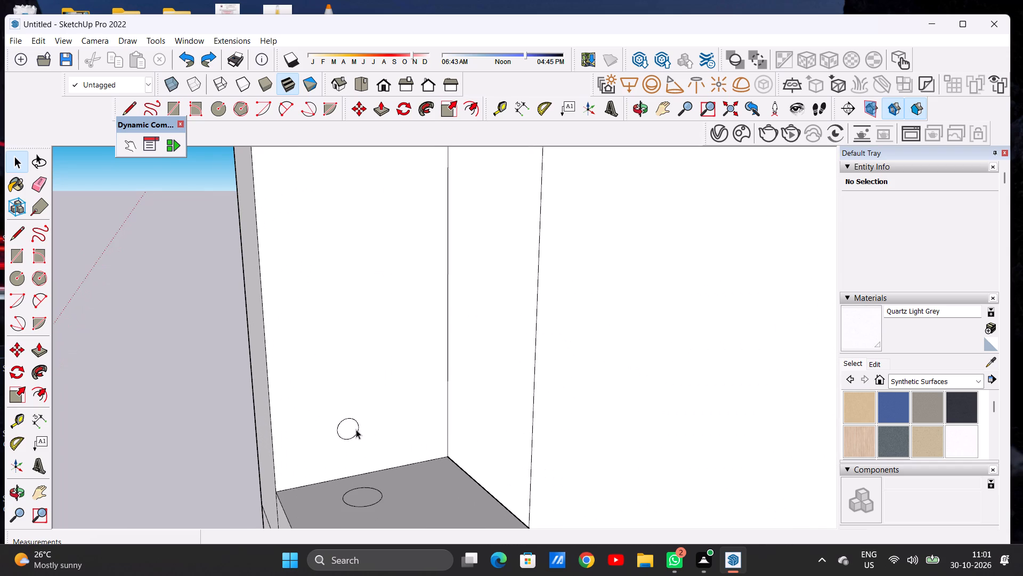
double_click(348, 430)
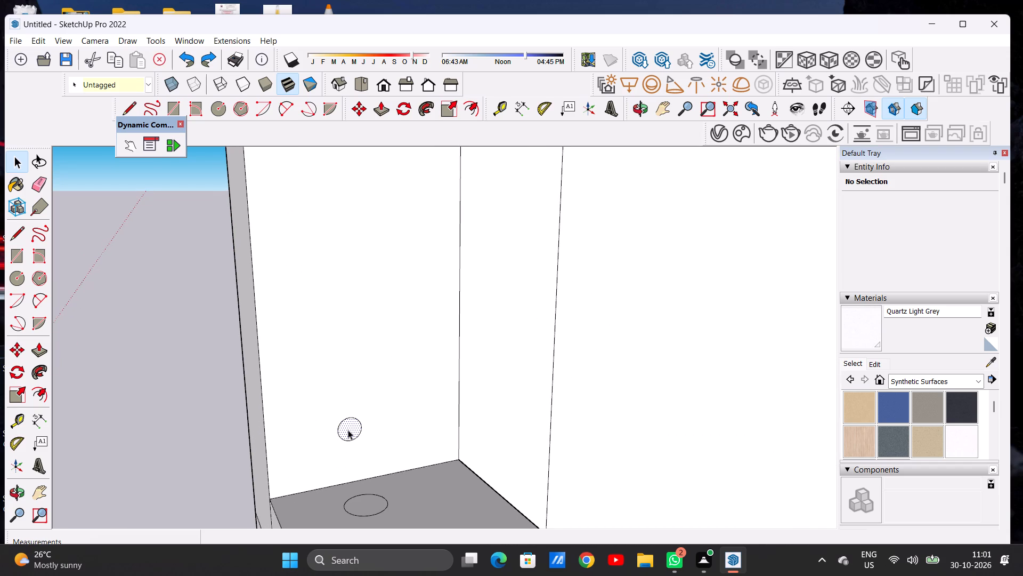
key(m)
scroll(342, 456, down, 6)
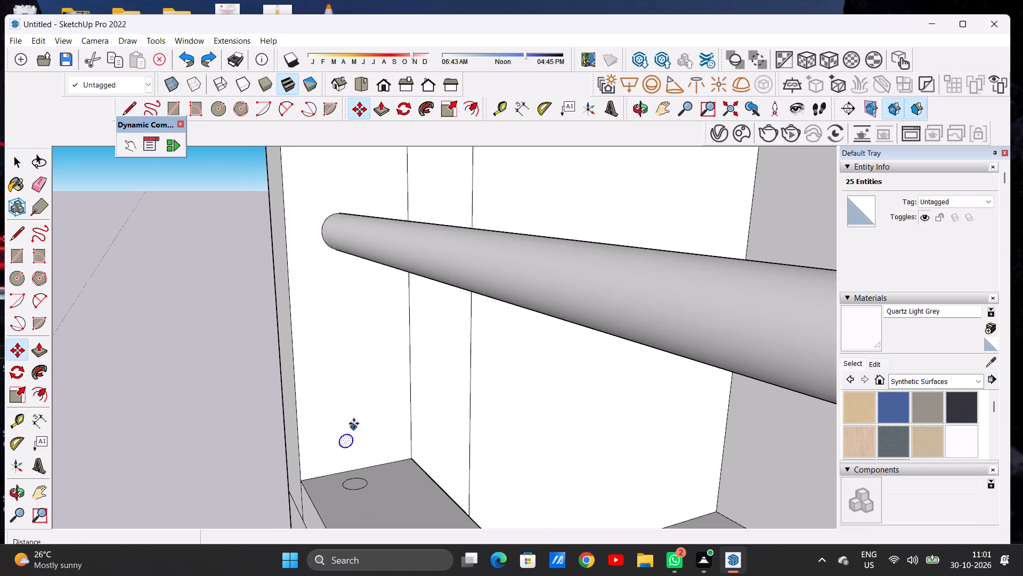
scroll(353, 422, up, 2)
scroll(353, 422, down, 1)
scroll(353, 425, up, 3)
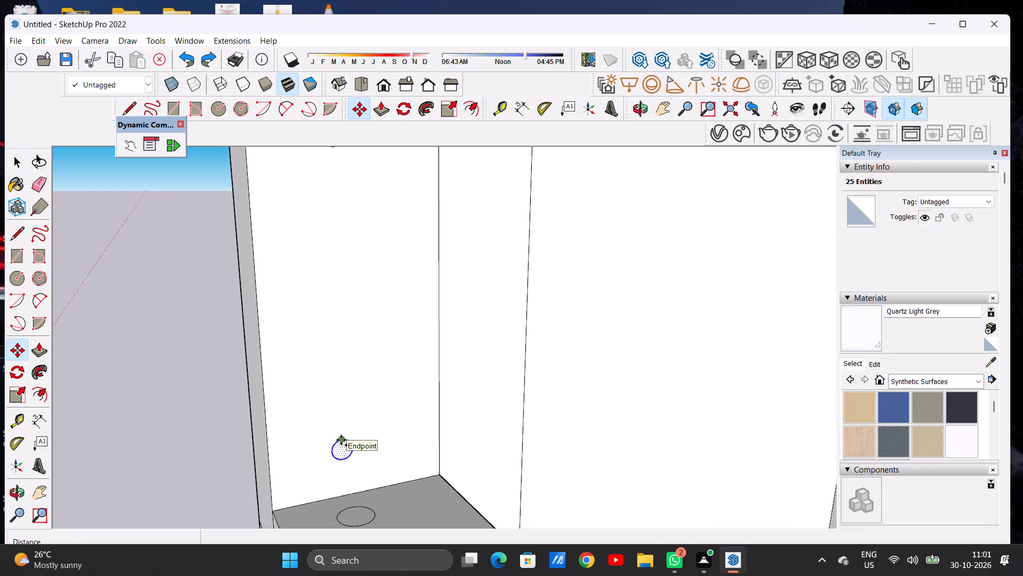
click(341, 440)
scroll(346, 394, down, 8)
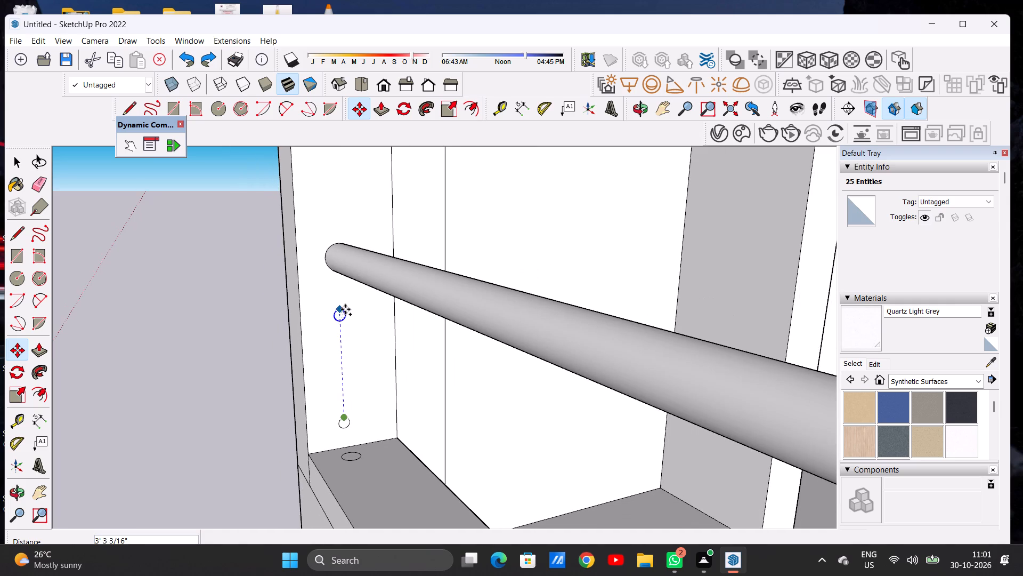
scroll(345, 309, up, 5)
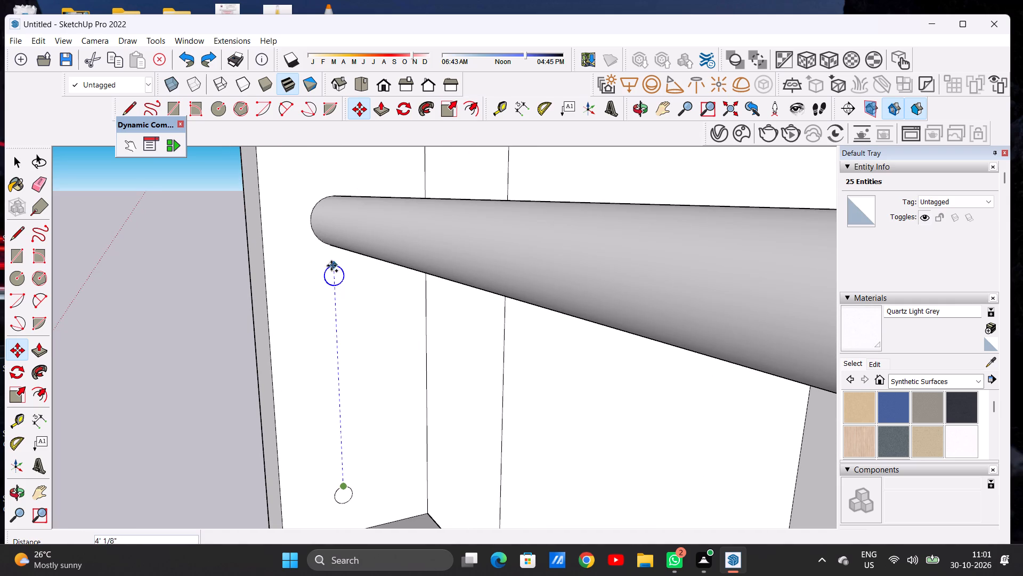
click(331, 261)
Add five more copies of the circle between the lowest and highest ones, spaced about 8" apart vertically, and clear the selection.
click(331, 261)
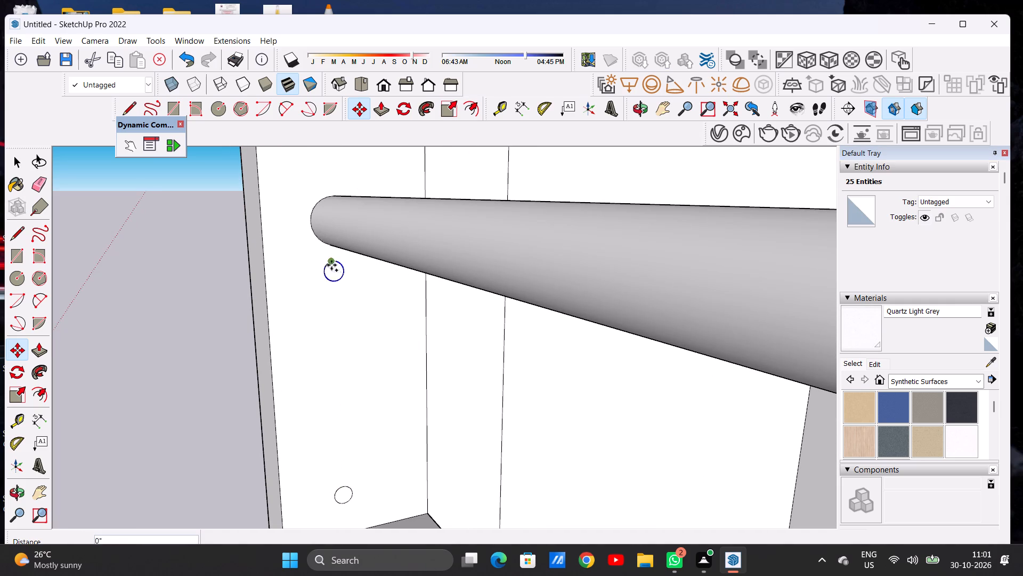
click(343, 451)
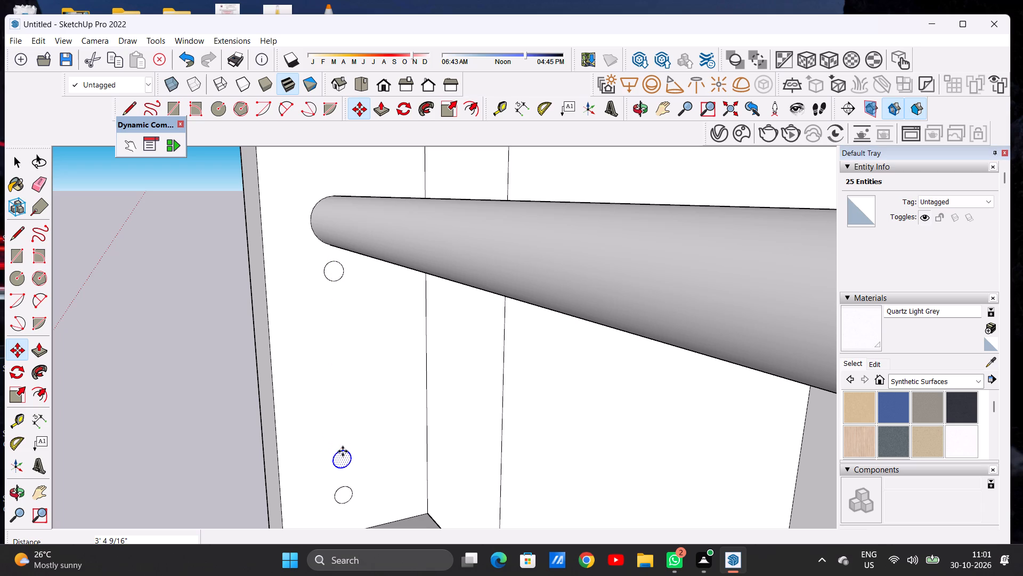
click(343, 451)
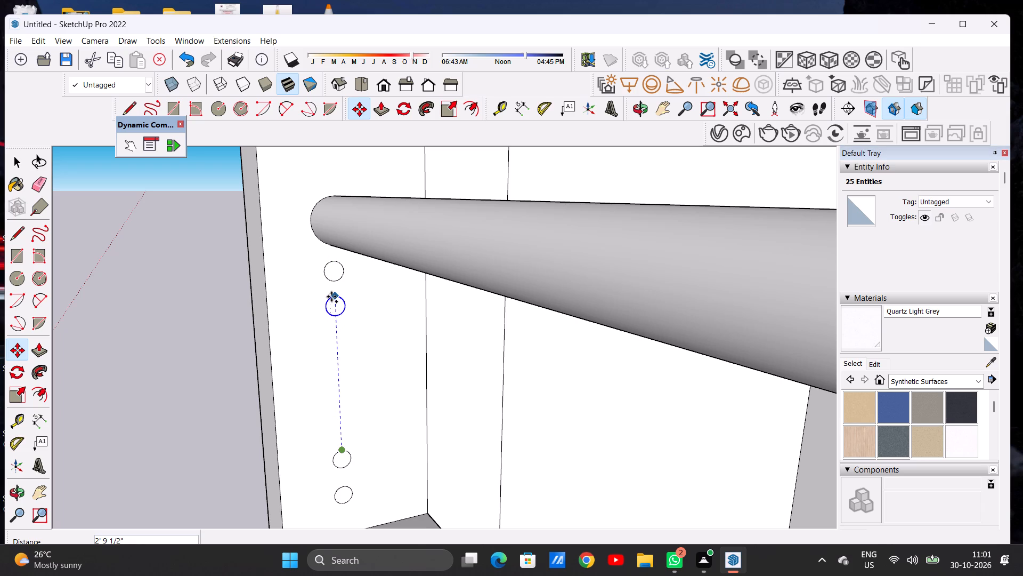
click(331, 300)
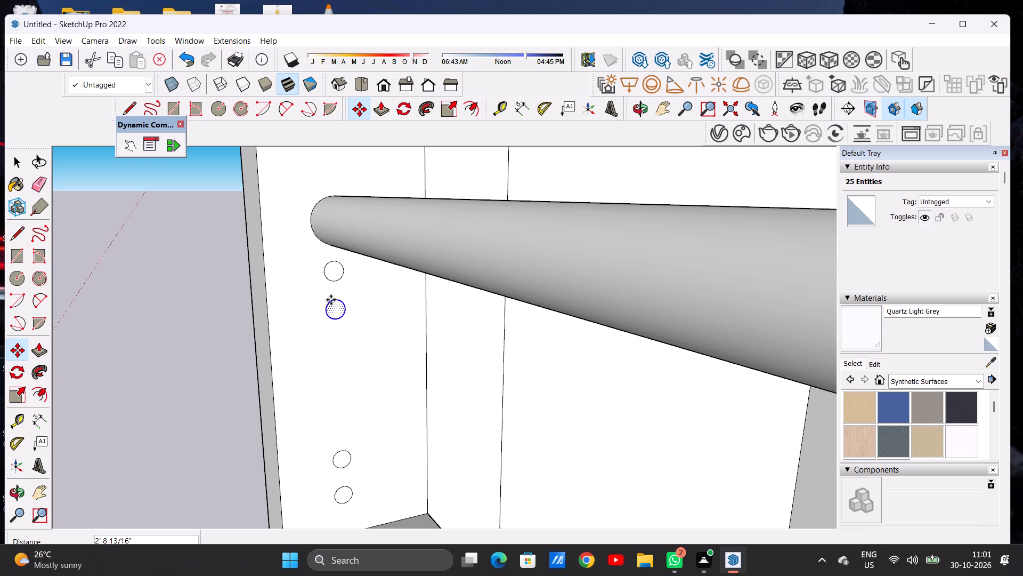
click(331, 300)
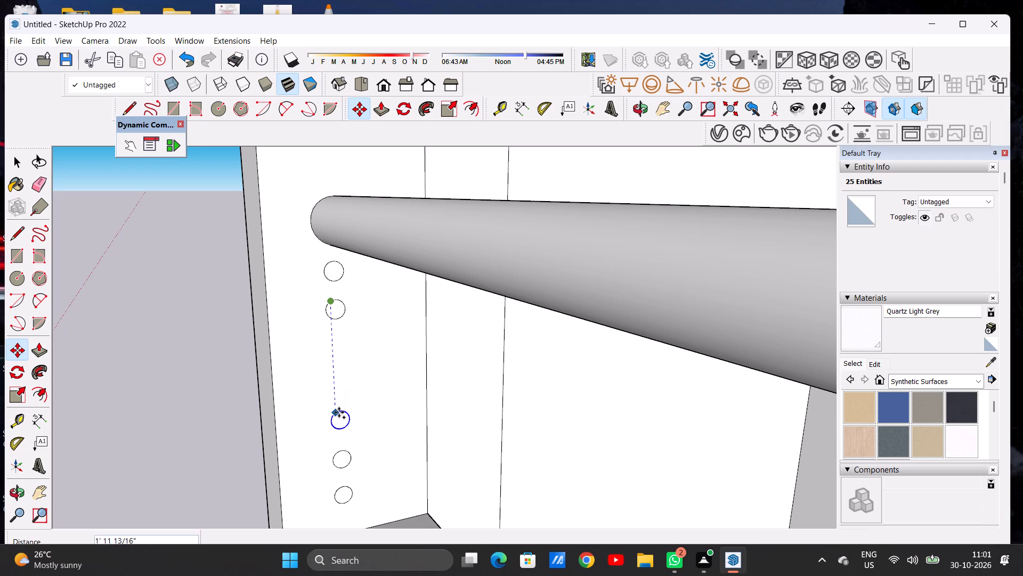
click(339, 413)
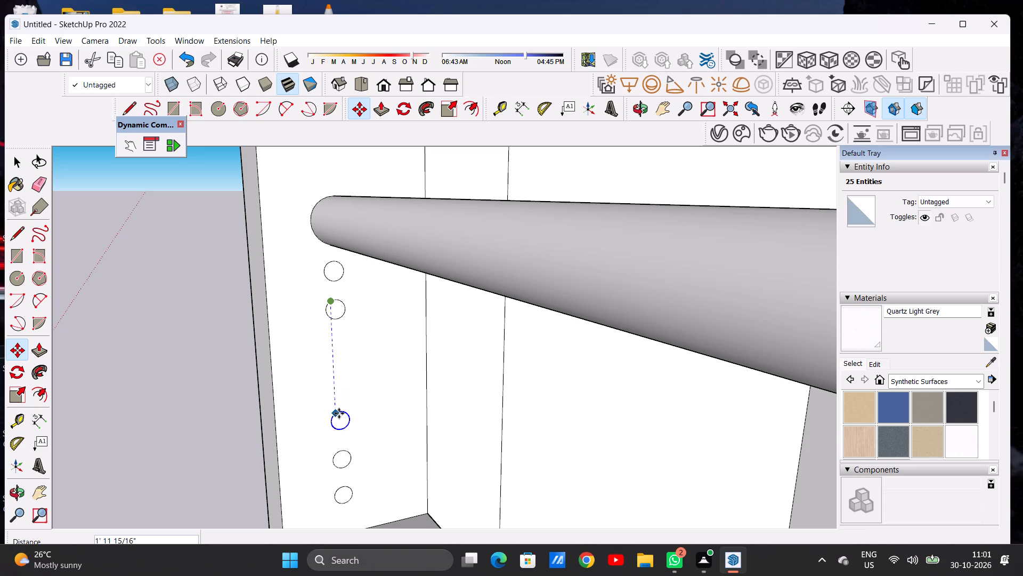
click(339, 413)
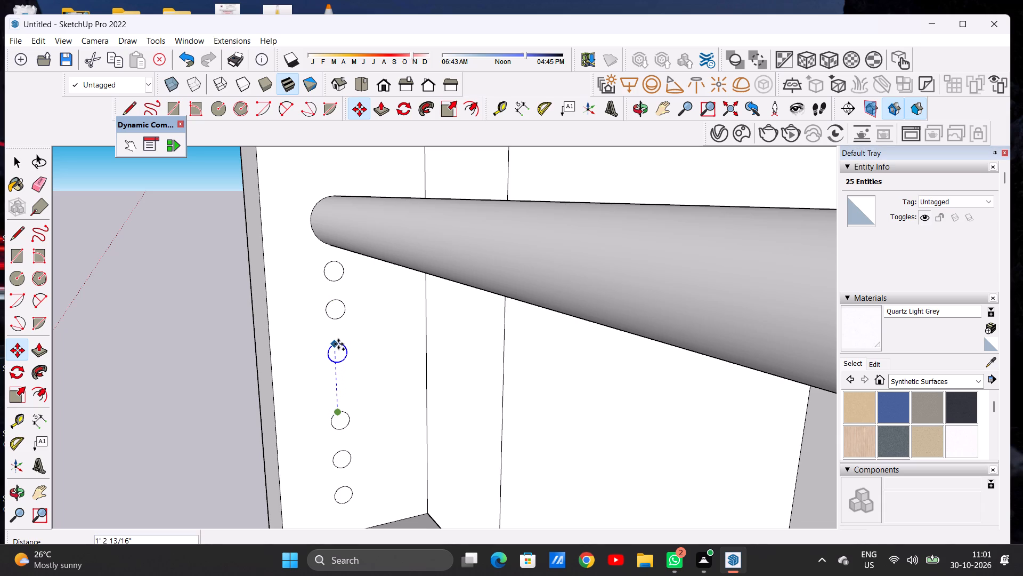
click(338, 341)
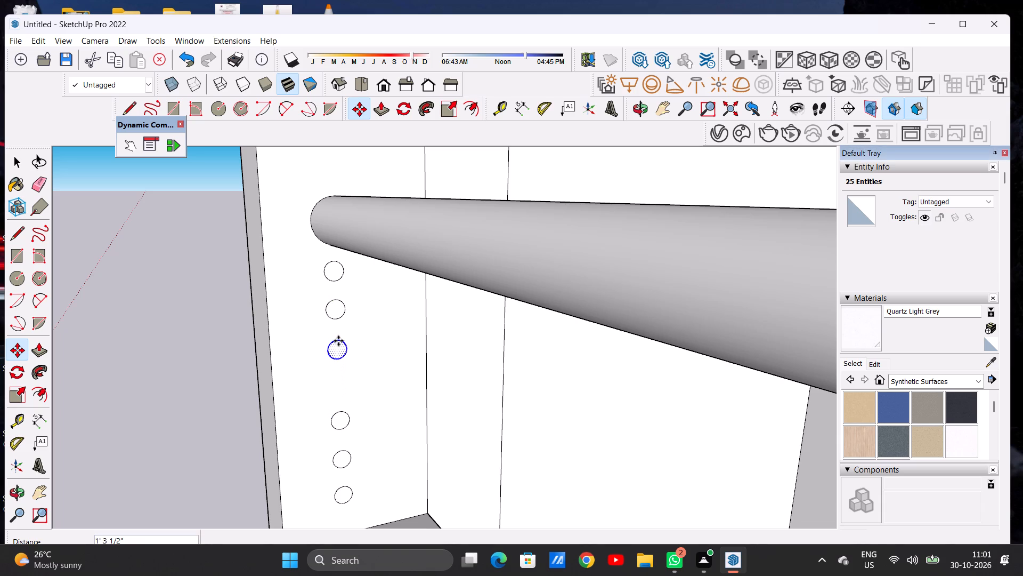
click(338, 341)
click(338, 379)
key(space)
click(215, 375)
Examine the column of circles, the top rail and the ledge from the front of the terrace.
scroll(306, 379, down, 14)
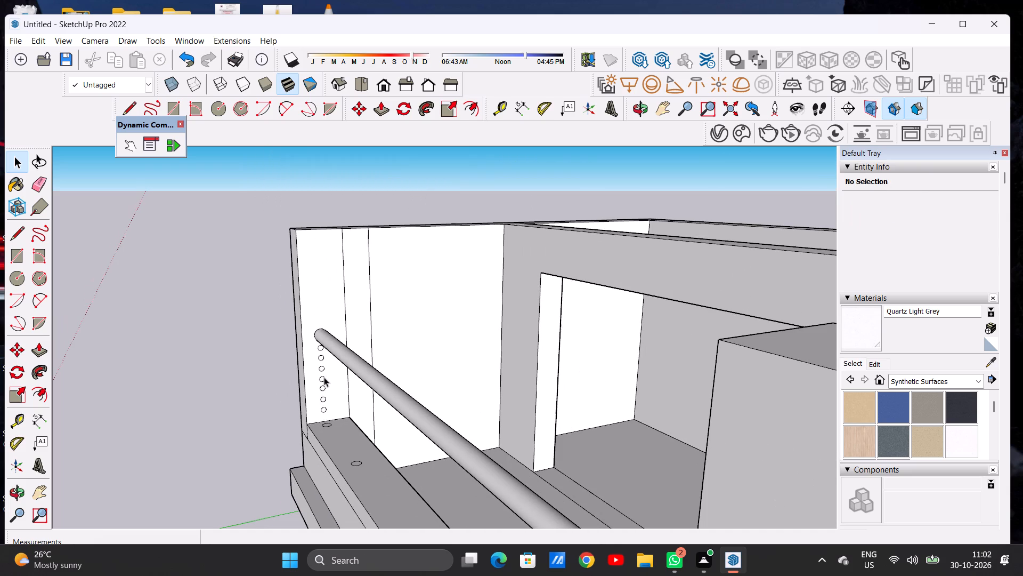
scroll(336, 391, down, 1)
scroll(400, 357, down, 4)
scroll(399, 359, up, 1)
scroll(399, 360, down, 12)
middle_drag(352, 396, 493, 349)
scroll(407, 360, up, 7)
scroll(335, 359, down, 6)
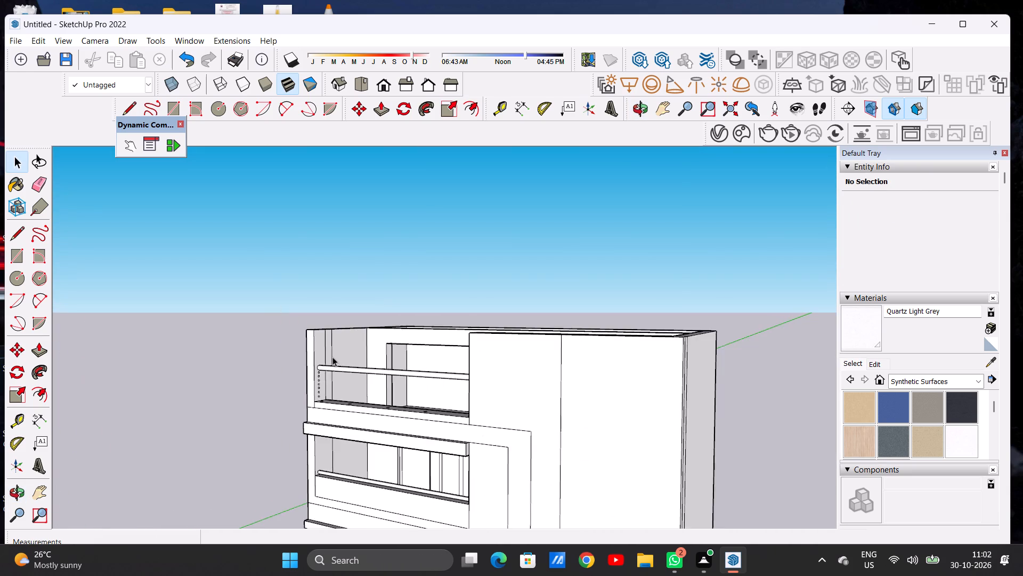
scroll(332, 357, down, 14)
middle_drag(313, 378, 336, 379)
scroll(330, 378, up, 7)
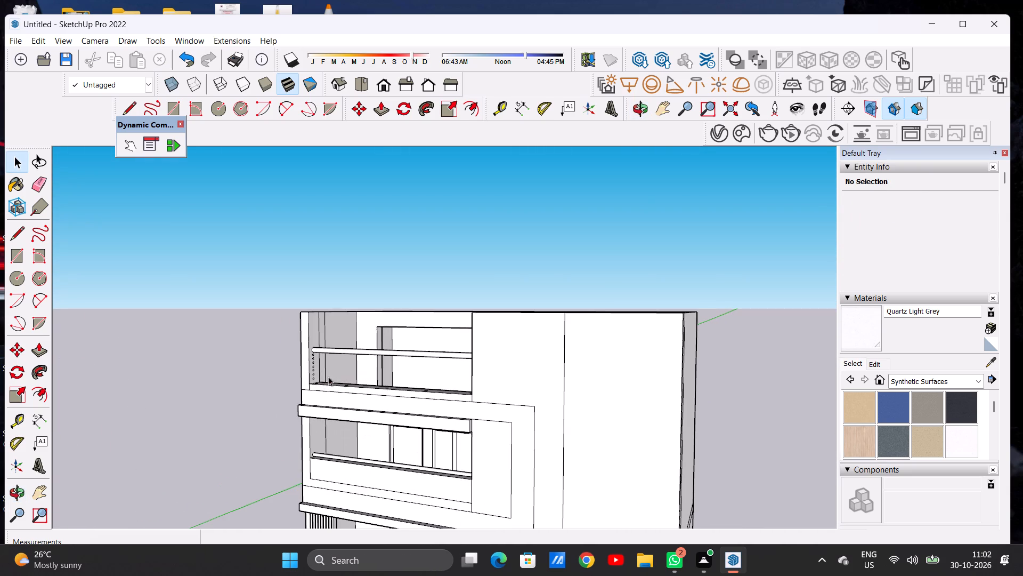
scroll(335, 377, down, 4)
scroll(311, 365, up, 7)
scroll(343, 364, down, 1)
scroll(342, 364, up, 2)
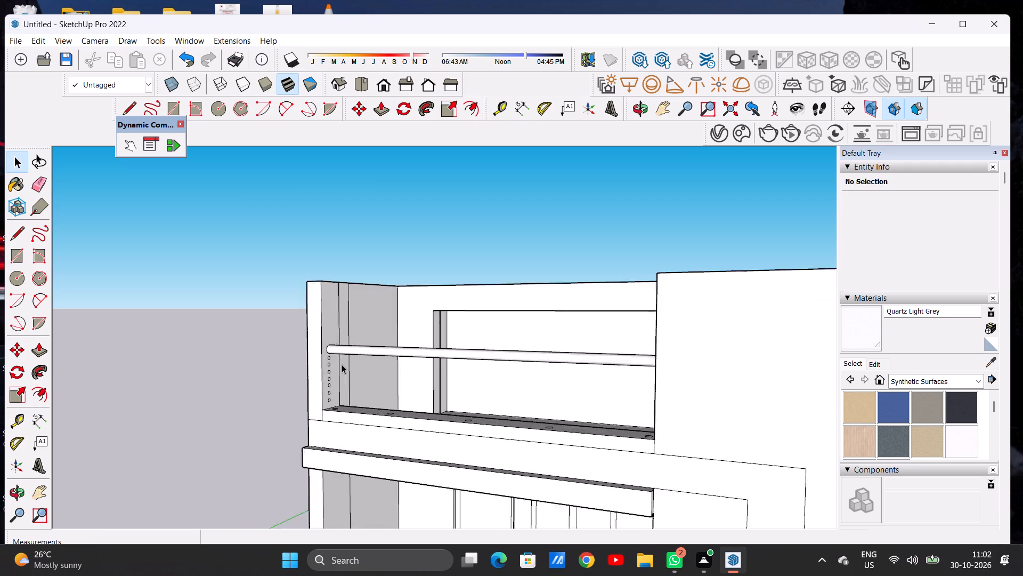
scroll(342, 364, up, 11)
scroll(307, 359, down, 14)
scroll(310, 349, up, 1)
scroll(310, 349, down, 2)
middle_drag(310, 362, 364, 399)
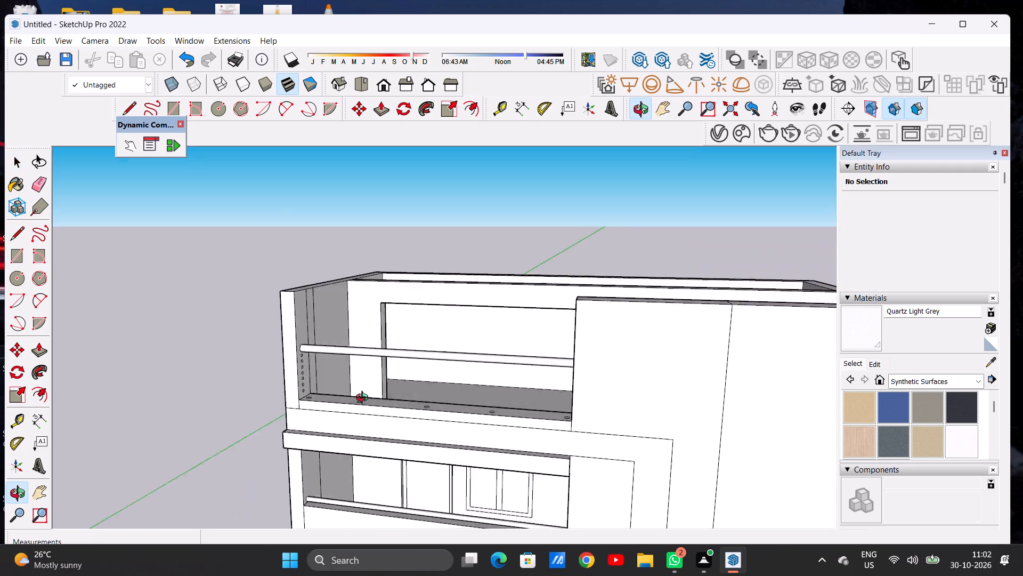
middle_drag(364, 399, 307, 426)
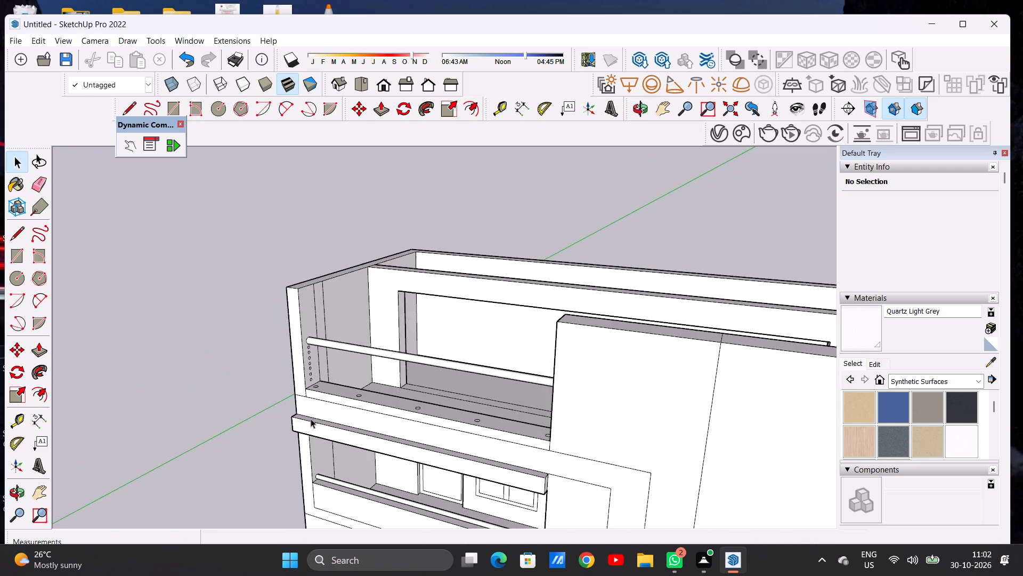
Extrude the lowest side wall circle about 29' 10 15/16" to the opposite wall as a thin horizontal rail.
scroll(313, 390, up, 8)
scroll(316, 380, down, 2)
scroll(316, 380, up, 2)
scroll(316, 380, down, 1)
scroll(316, 380, up, 2)
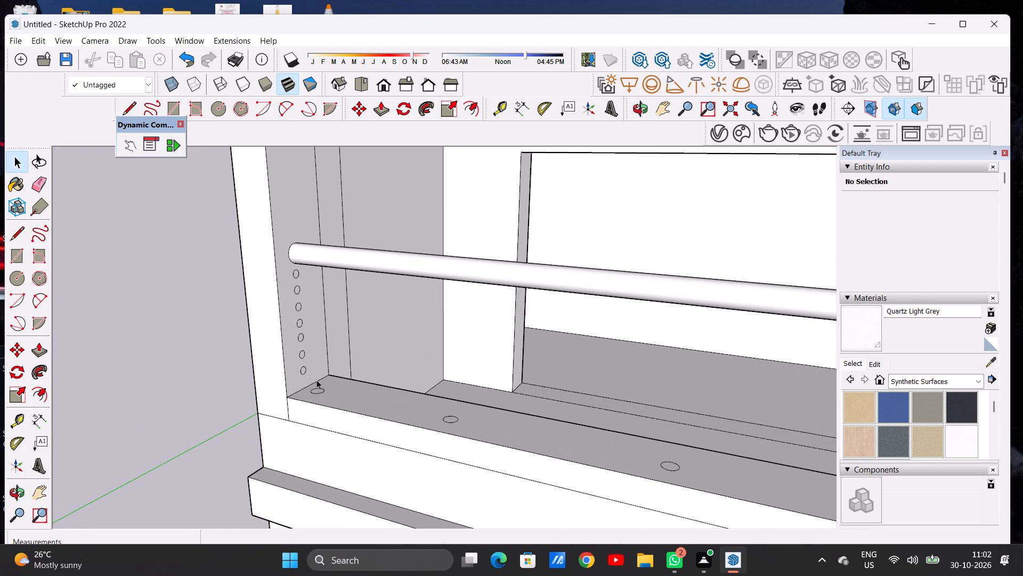
key(p)
scroll(306, 375, up, 1)
scroll(306, 375, down, 1)
scroll(306, 375, up, 6)
scroll(307, 365, down, 1)
scroll(307, 365, up, 11)
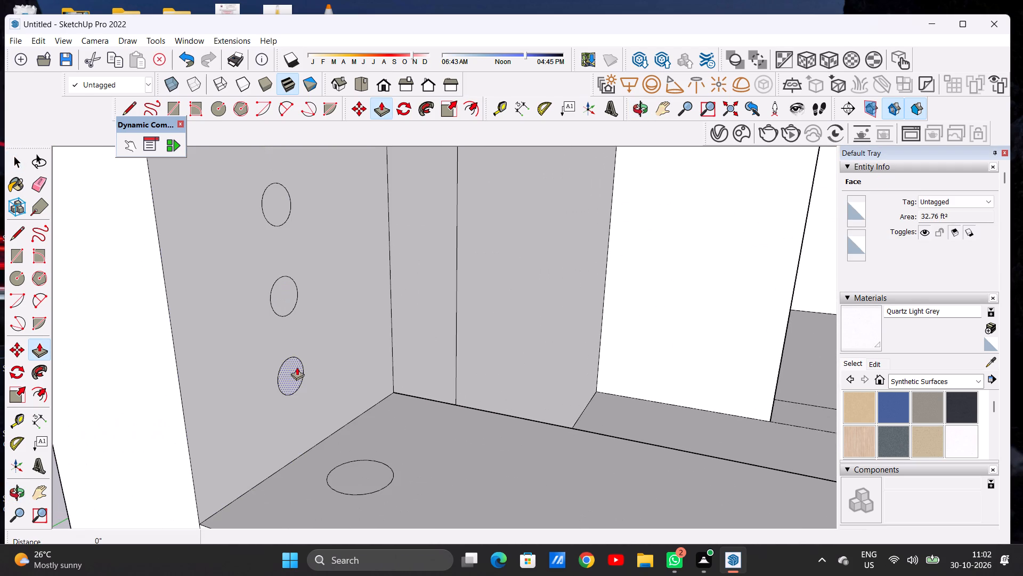
click(293, 368)
scroll(362, 373, down, 10)
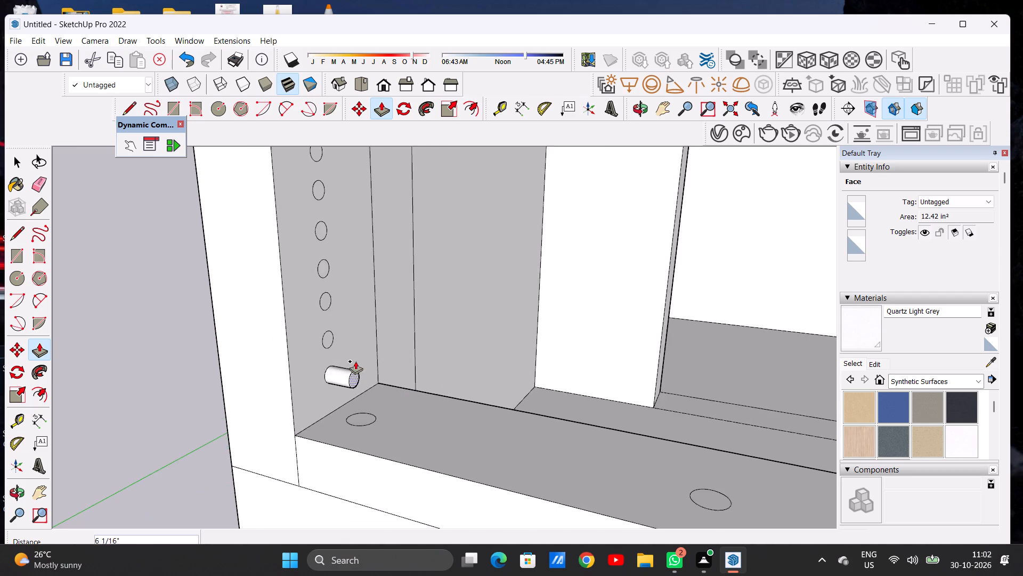
scroll(355, 361, down, 15)
middle_drag(588, 395, 722, 373)
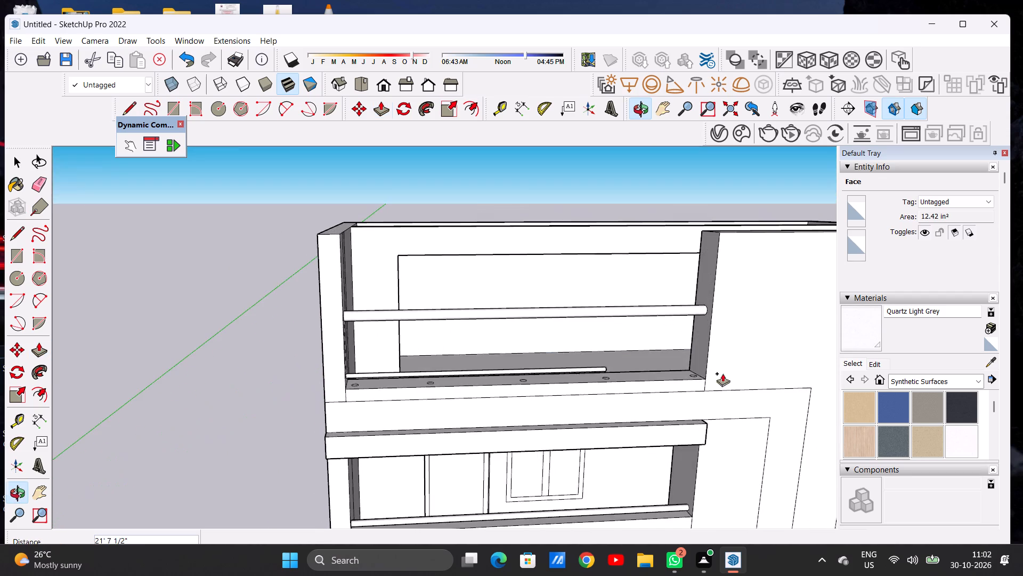
scroll(707, 366, up, 13)
click(695, 326)
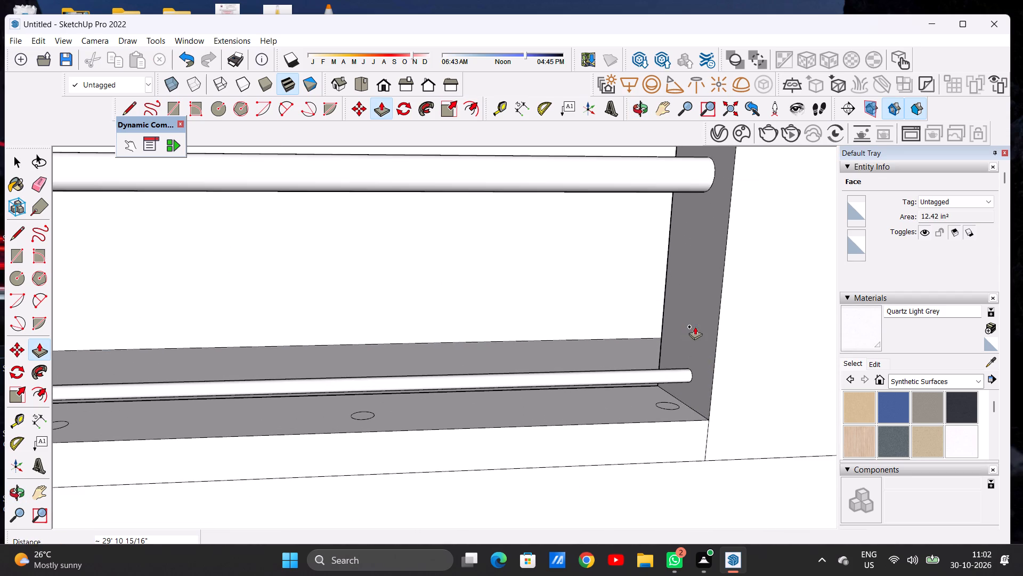
Extrude the second-lowest side wall circle about 29' 10 15/16" to the opposite wall as a rail.
scroll(592, 376, down, 6)
scroll(435, 349, down, 4)
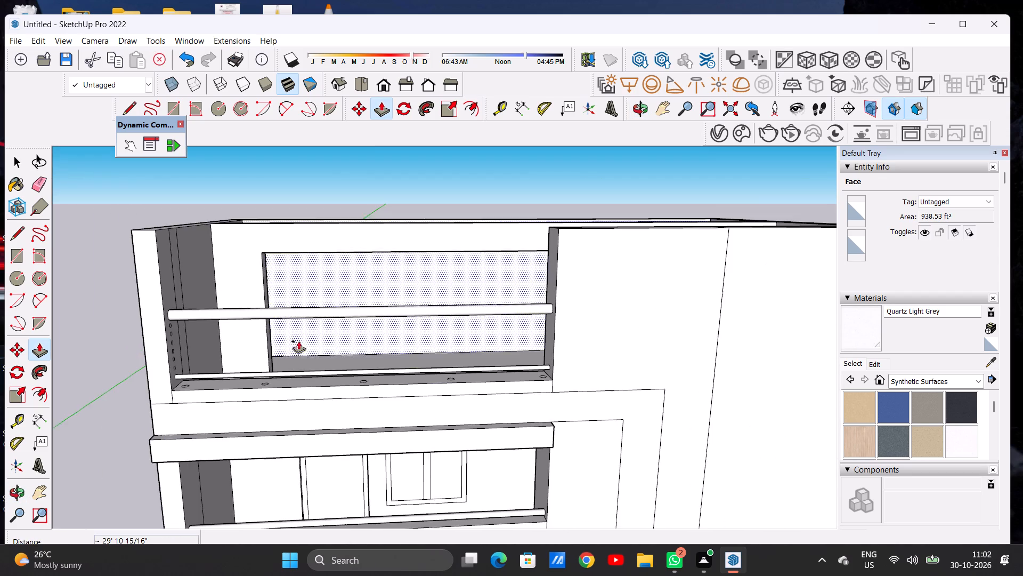
middle_drag(200, 330, 139, 379)
scroll(183, 345, up, 17)
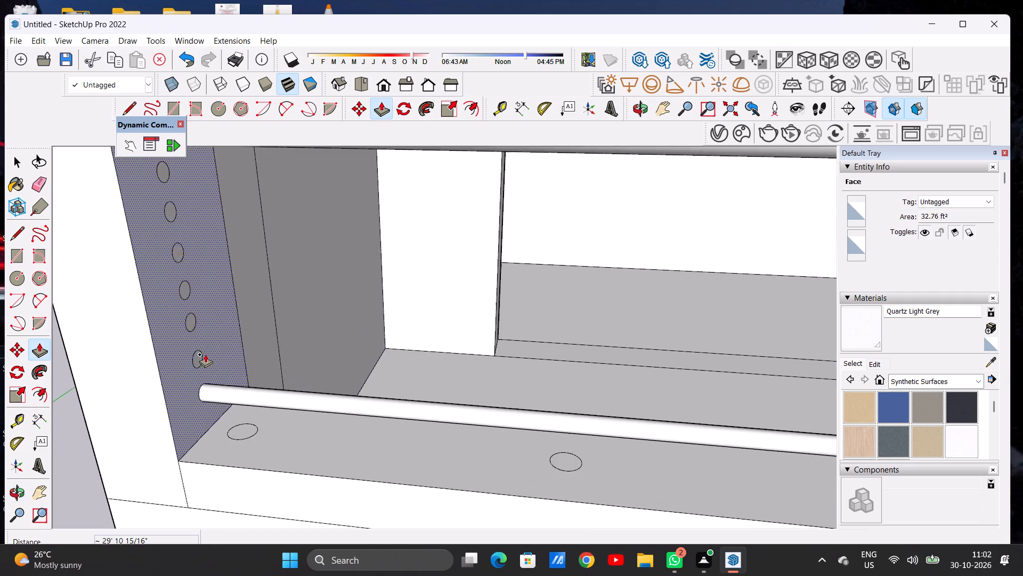
scroll(205, 354, up, 8)
click(196, 355)
scroll(404, 341, down, 5)
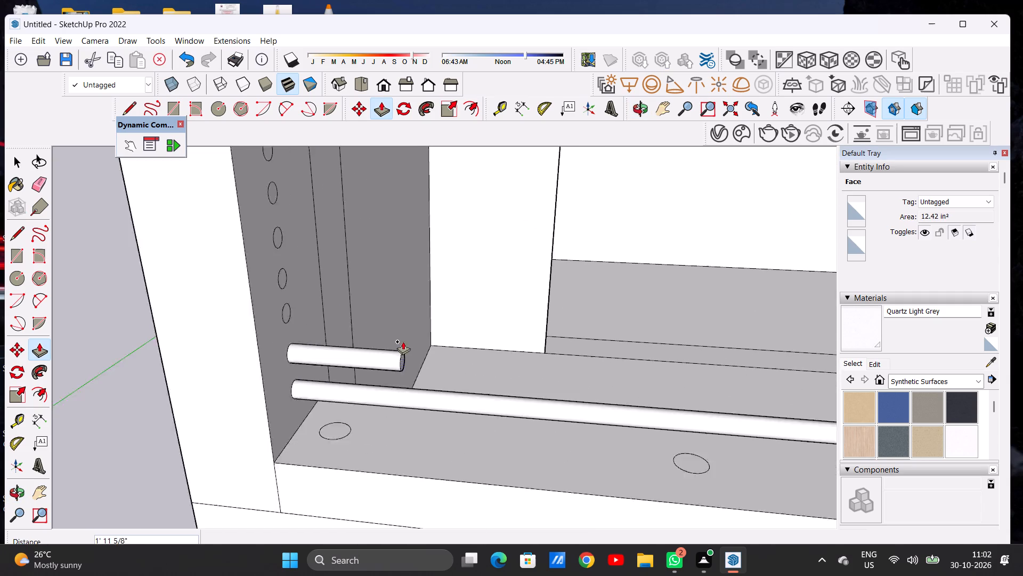
scroll(403, 341, down, 13)
scroll(669, 349, up, 6)
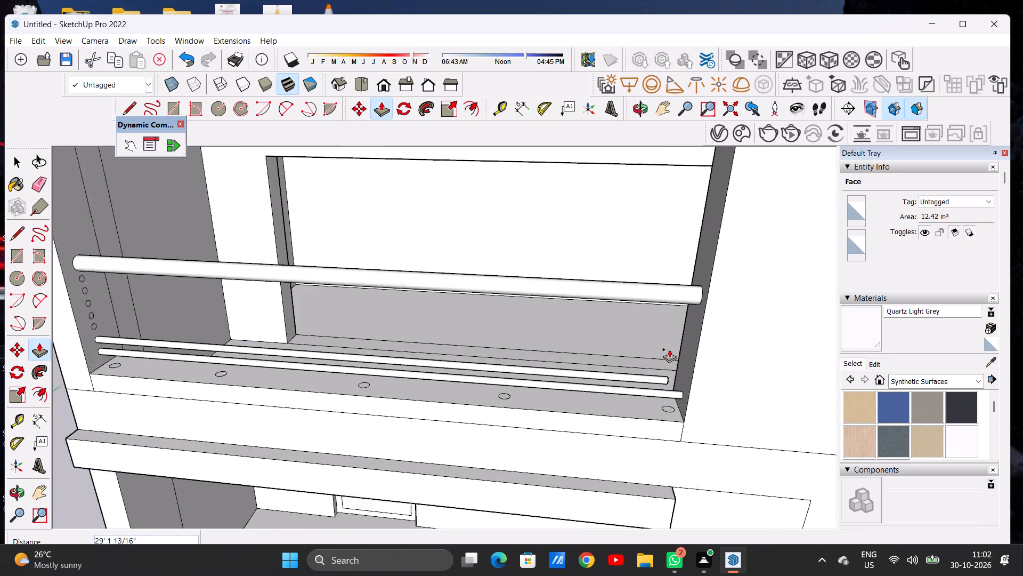
scroll(669, 349, up, 1)
click(702, 339)
Extrude the third-lowest side wall circle about 29' 10 15/16" to the opposite wall as a rail.
scroll(681, 390, down, 6)
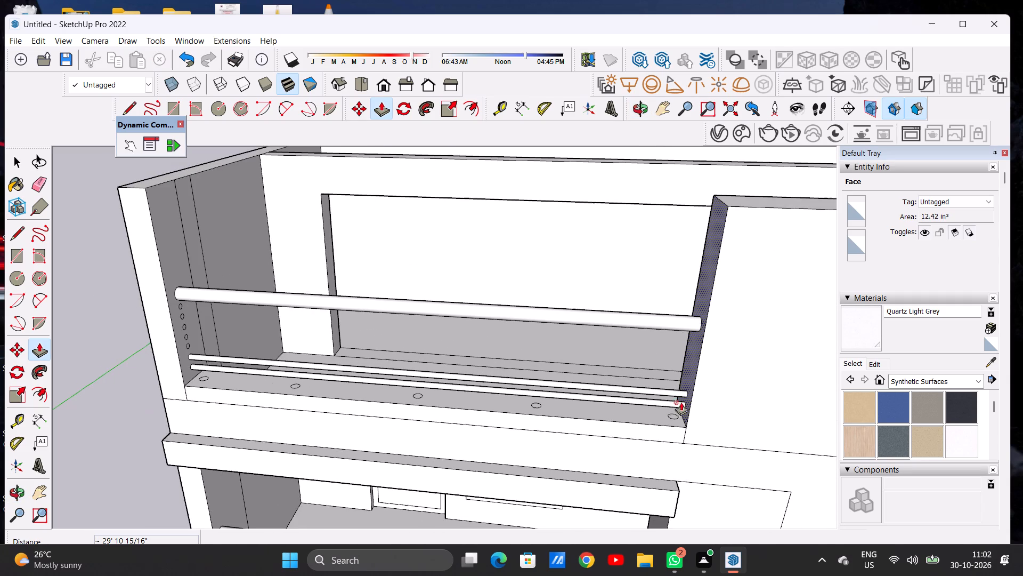
scroll(176, 333, up, 20)
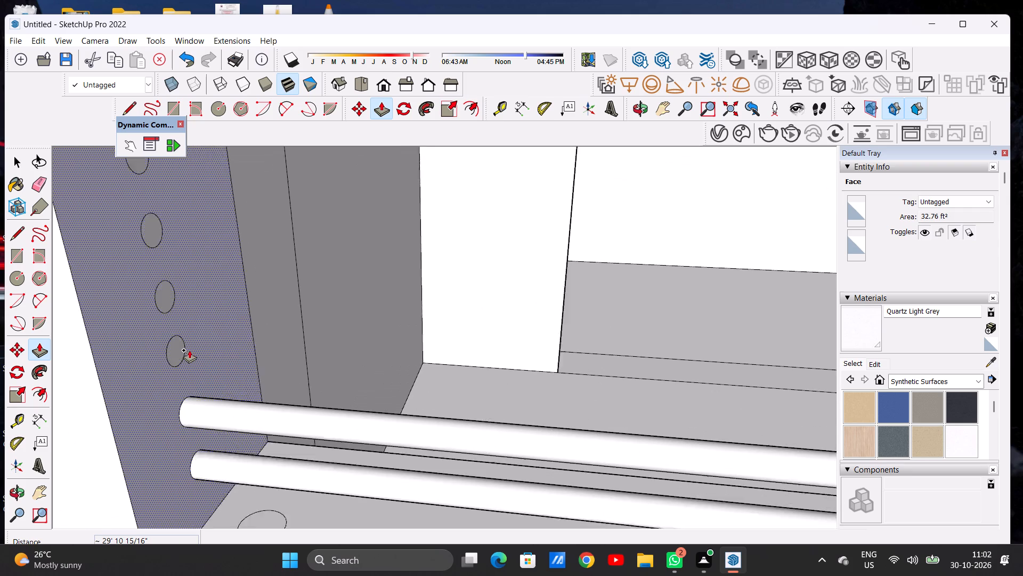
scroll(189, 350, up, 2)
click(176, 346)
scroll(375, 330, down, 2)
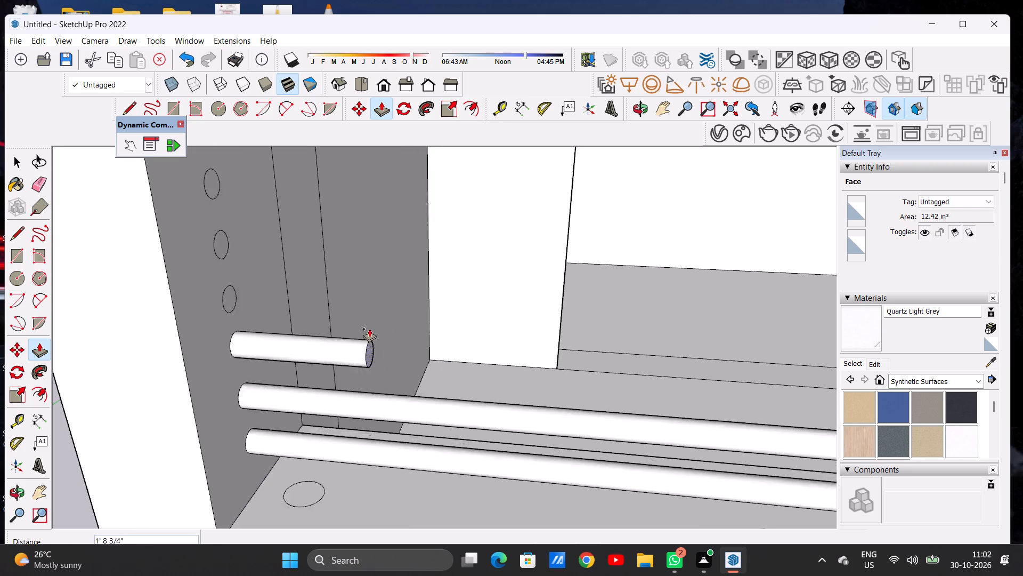
scroll(369, 329, down, 2)
scroll(299, 334, down, 14)
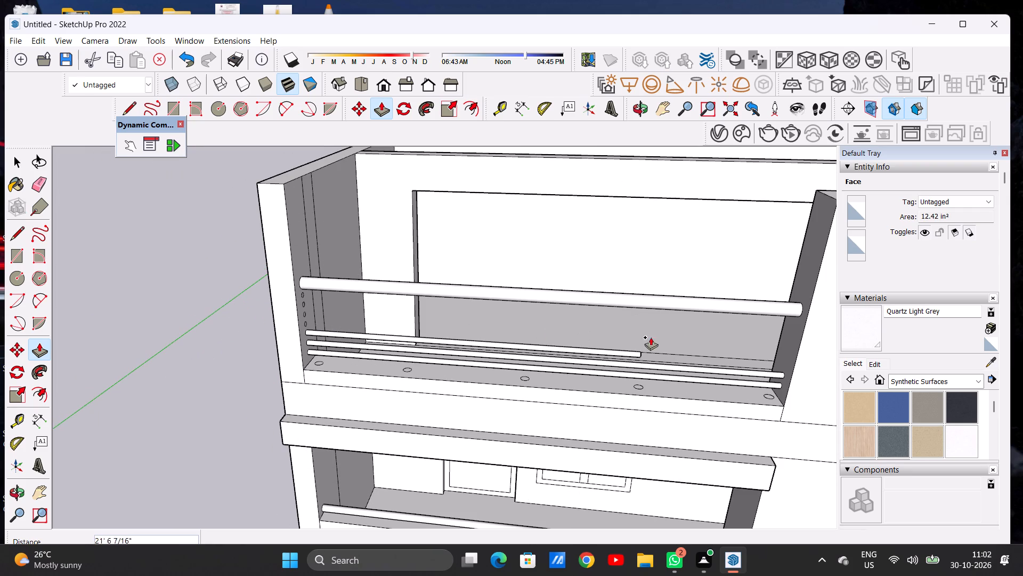
scroll(795, 344, up, 13)
click(790, 326)
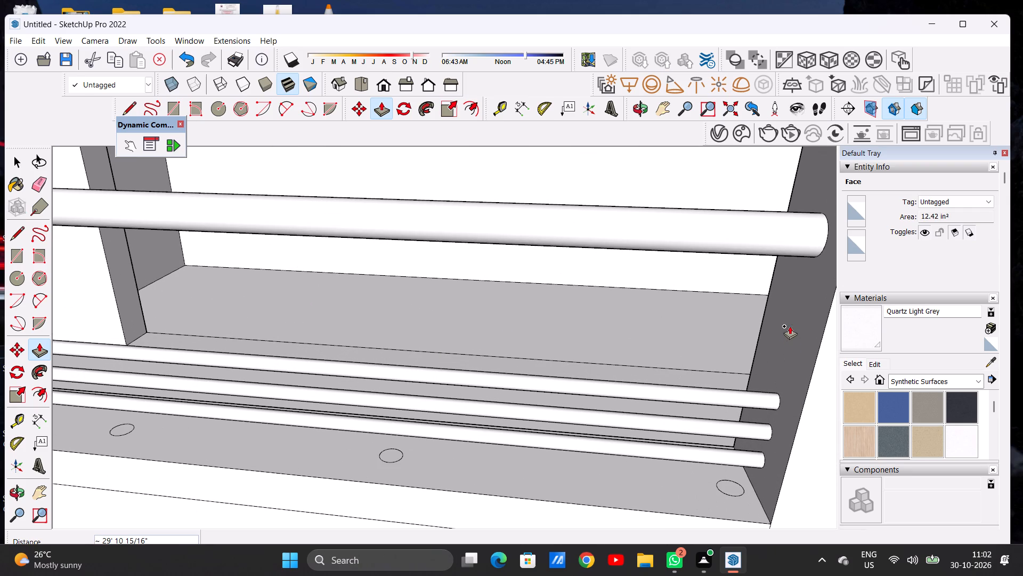
Extrude the fourth-lowest side wall circle about 29' 10 15/16" to the opposite wall as a thin horizontal rail.
scroll(757, 365, down, 4)
scroll(600, 414, down, 11)
scroll(330, 357, up, 8)
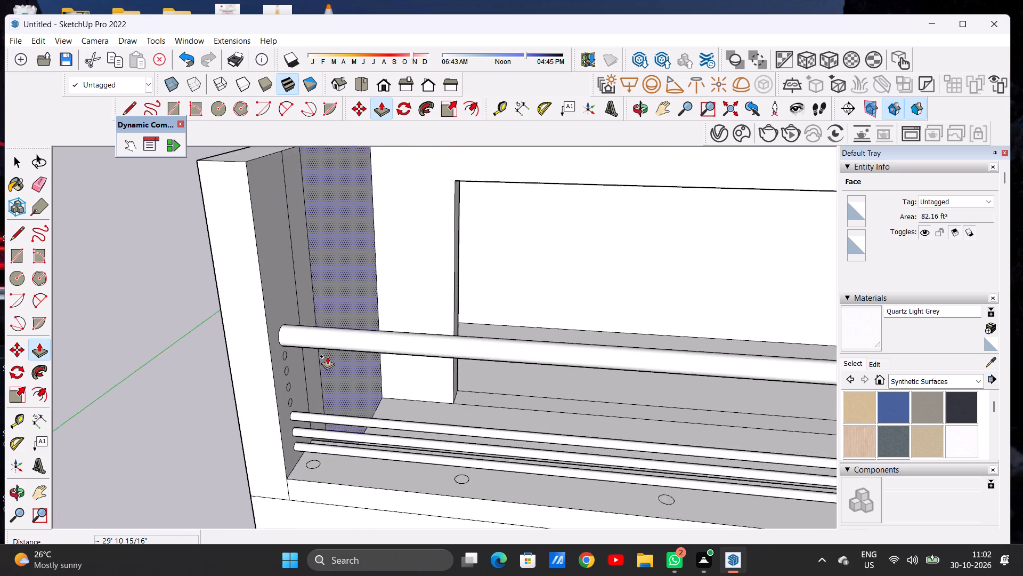
scroll(305, 389, up, 9)
scroll(277, 418, down, 2)
scroll(277, 418, up, 5)
click(267, 421)
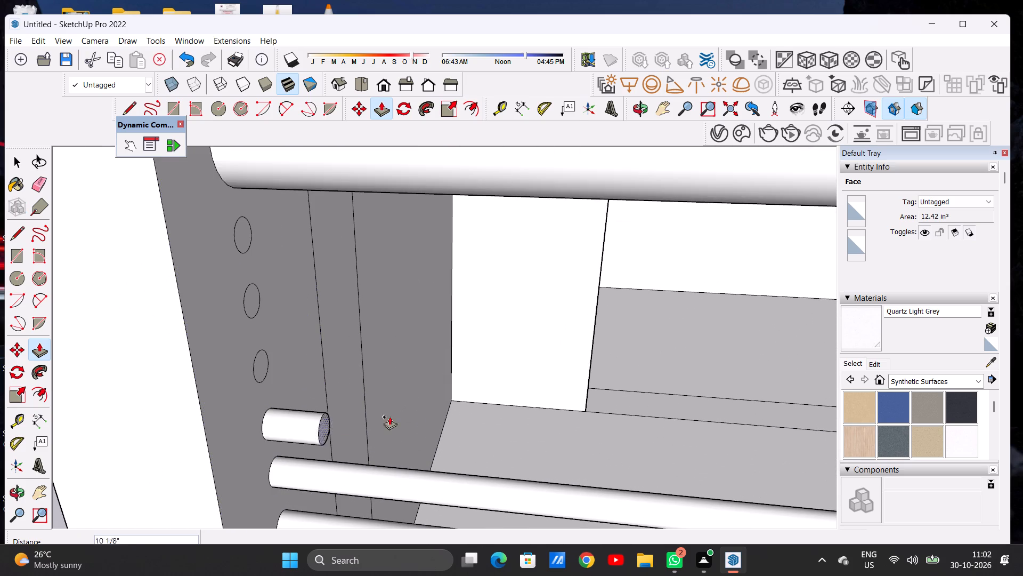
scroll(444, 398, down, 1)
scroll(444, 398, up, 1)
scroll(444, 398, down, 16)
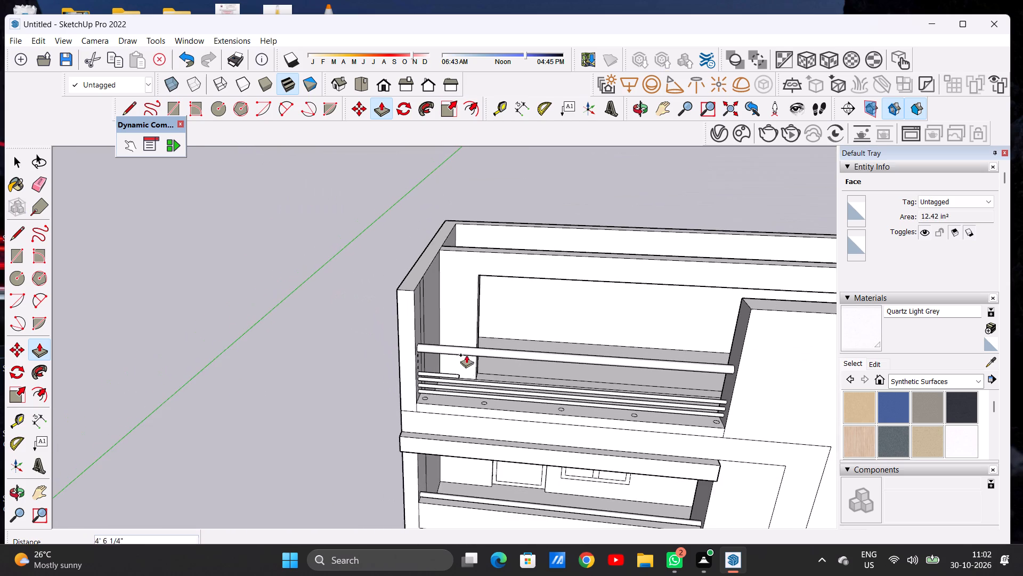
scroll(705, 373, up, 8)
middle_drag(708, 417, 794, 393)
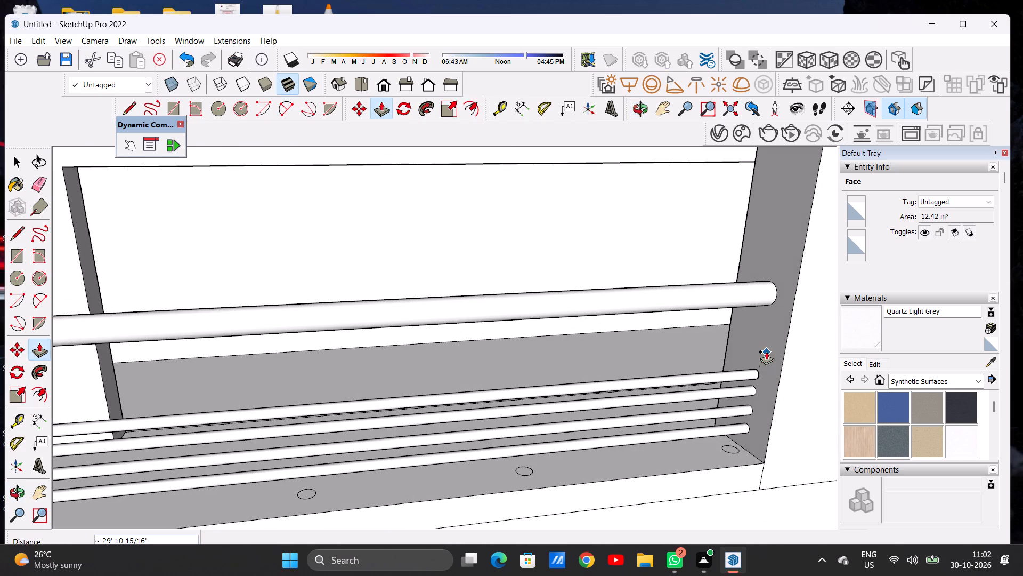
click(765, 345)
Extrude the fifth-lowest side wall circle about 29' 10 15/16" to the opposite wall as a rail.
scroll(553, 404, down, 11)
middle_drag(372, 413, 239, 381)
scroll(273, 387, up, 11)
scroll(291, 384, down, 1)
scroll(291, 384, up, 2)
scroll(285, 382, down, 1)
scroll(285, 382, up, 11)
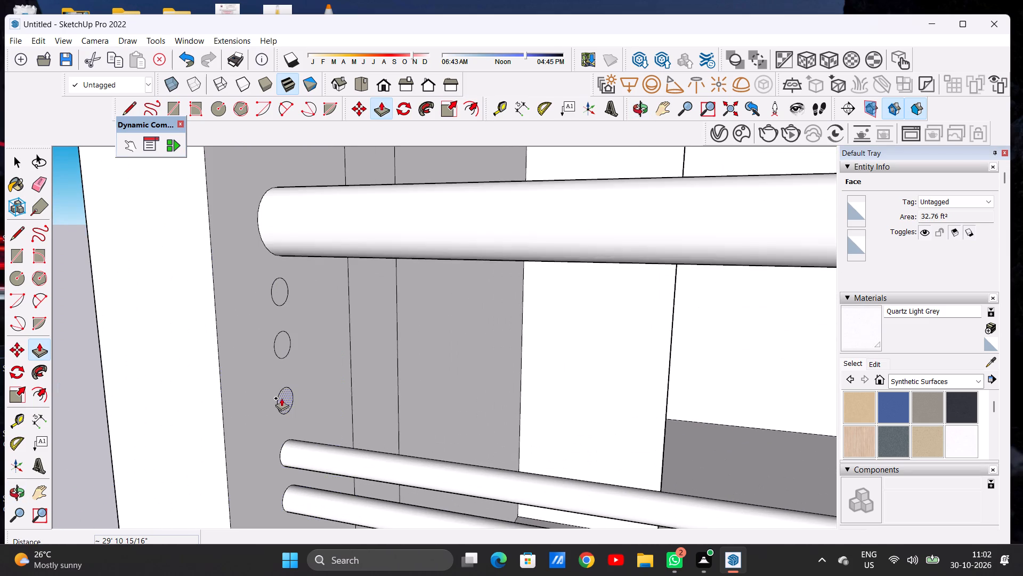
click(285, 401)
scroll(403, 391, down, 14)
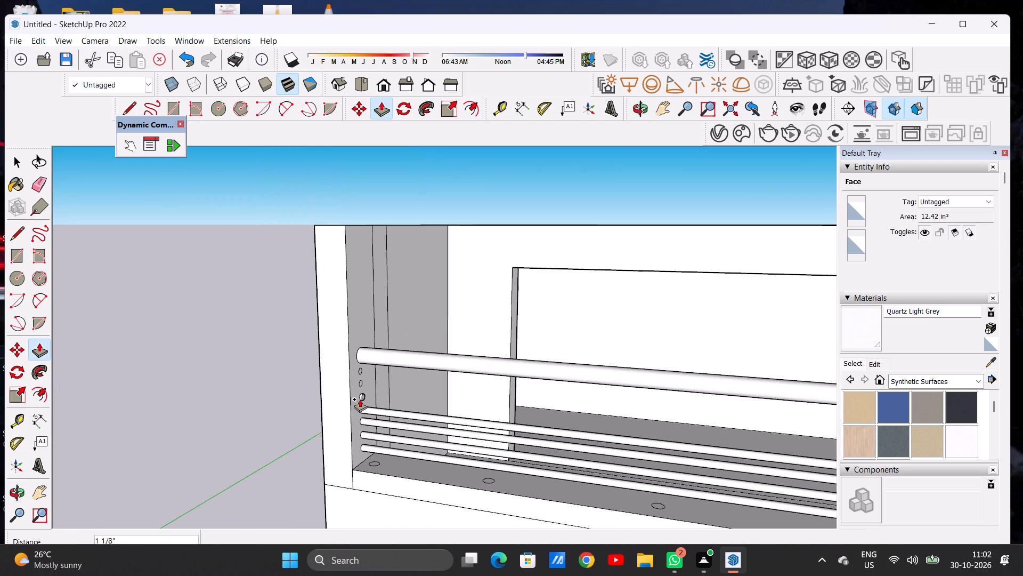
scroll(359, 399, down, 9)
middle_drag(587, 411, 699, 389)
middle_click(699, 389)
scroll(604, 390, up, 8)
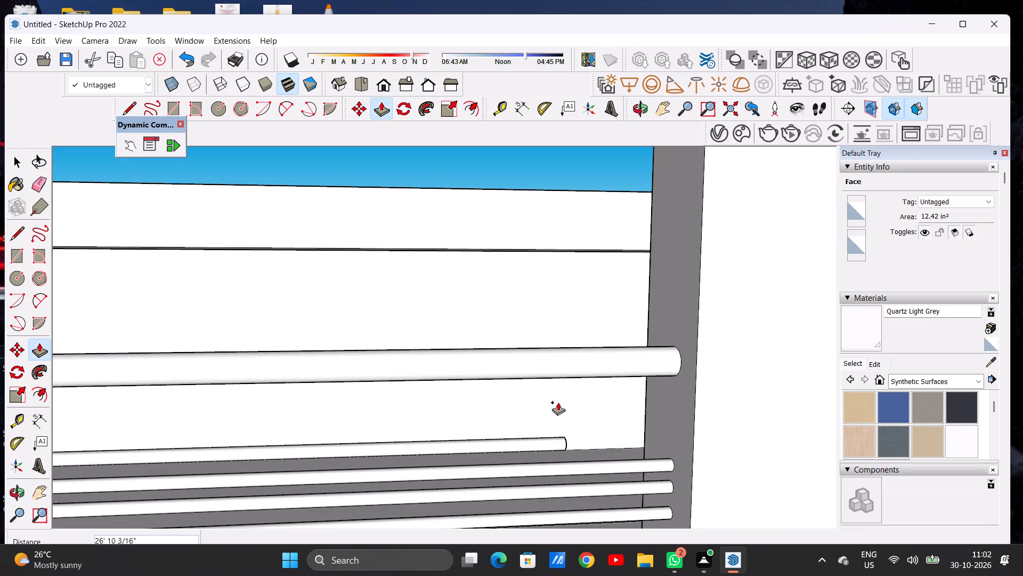
middle_drag(565, 407, 652, 407)
click(631, 387)
Extrude the sixth-lowest side wall circle about 29' 10 15/16" to the opposite wall as a rail.
scroll(642, 388, down, 6)
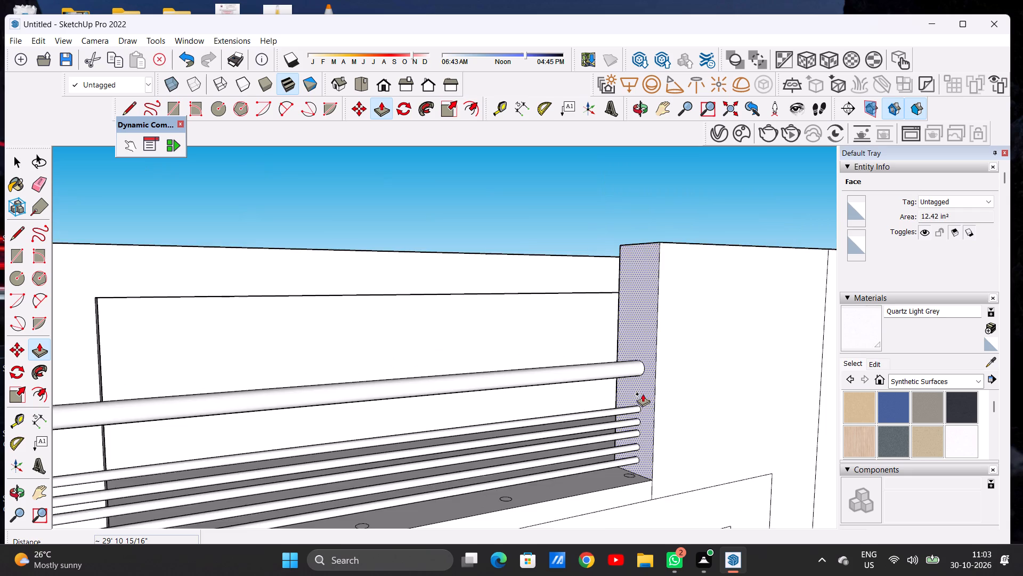
scroll(643, 394, down, 9)
middle_drag(527, 437, 284, 408)
scroll(299, 398, up, 18)
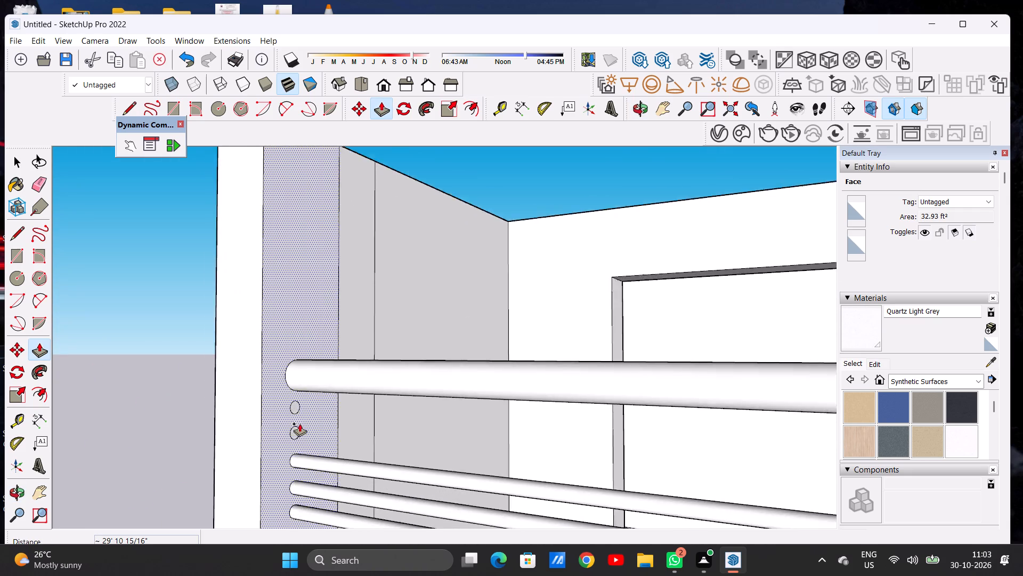
scroll(299, 423, up, 4)
scroll(294, 427, down, 2)
scroll(294, 427, up, 1)
scroll(293, 428, down, 1)
scroll(293, 428, up, 8)
click(296, 441)
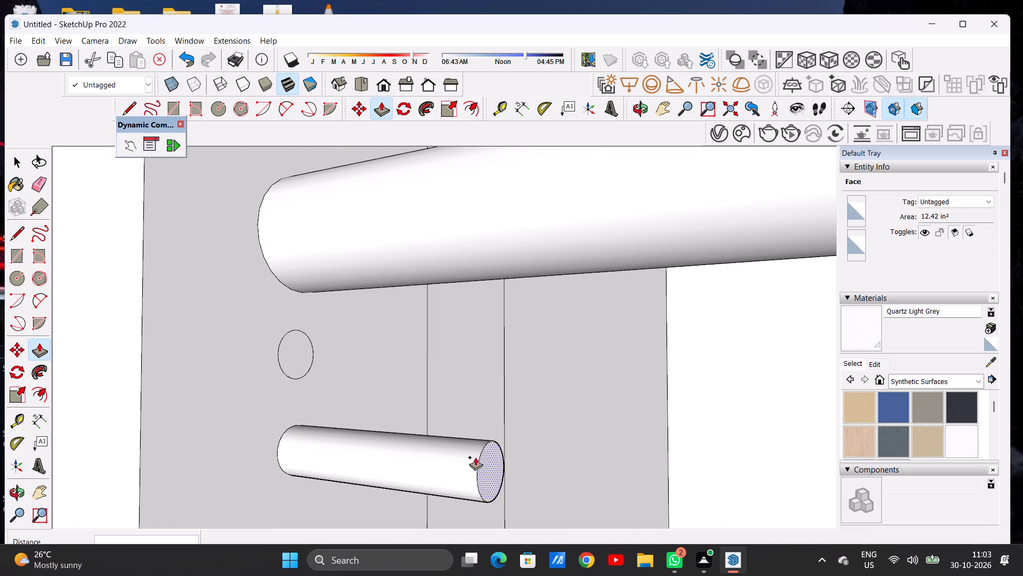
scroll(441, 447, down, 7)
scroll(433, 419, down, 19)
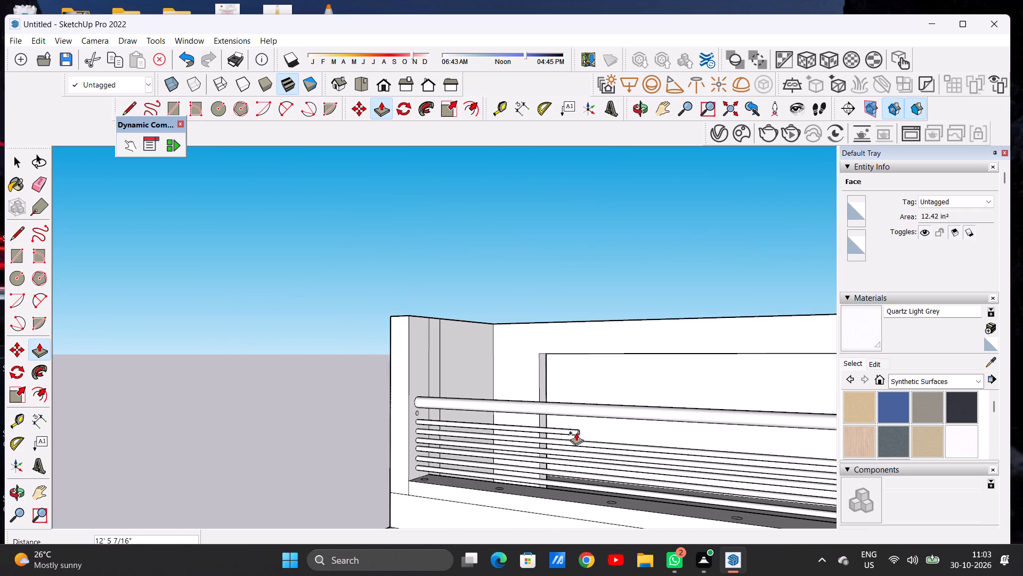
scroll(576, 433, down, 4)
middle_drag(691, 429, 718, 426)
middle_drag(721, 426, 798, 425)
scroll(745, 428, up, 7)
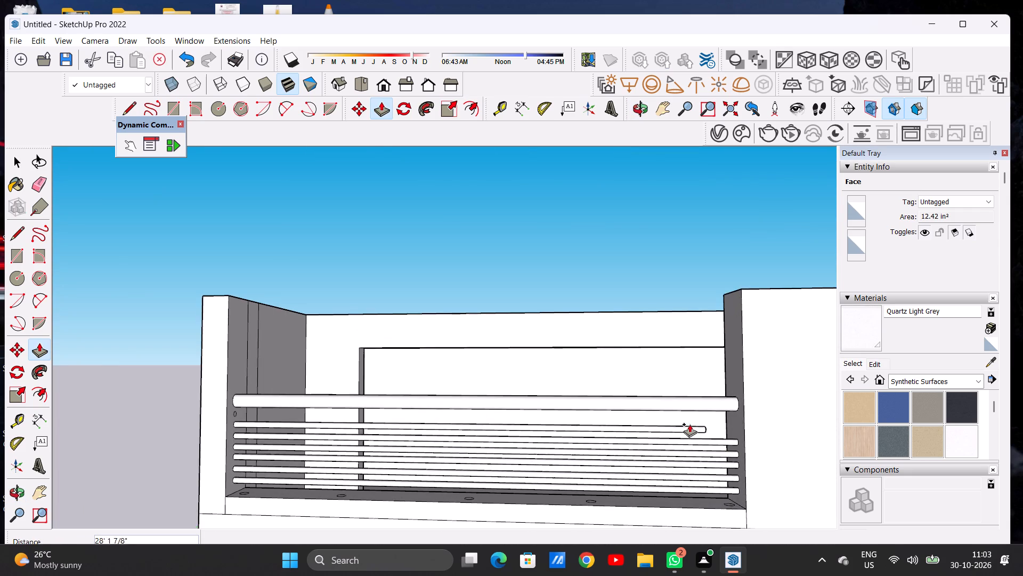
middle_drag(702, 426, 745, 461)
scroll(716, 414, up, 13)
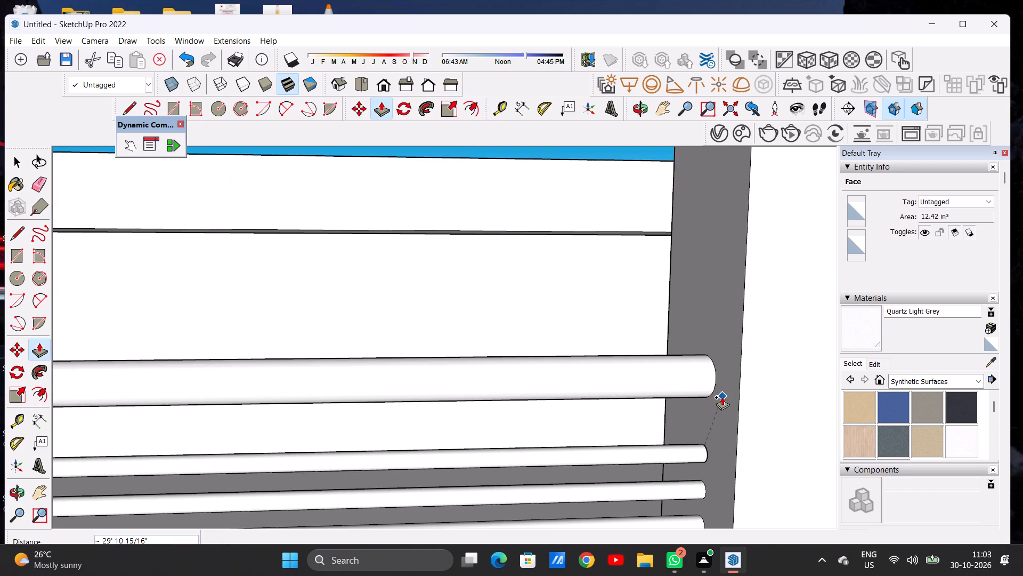
click(722, 397)
Extrude the last side wall circle, just below the thick top rail, about 29' 10 15/16" to the opposite wall.
scroll(709, 405, down, 17)
middle_drag(566, 436, 450, 412)
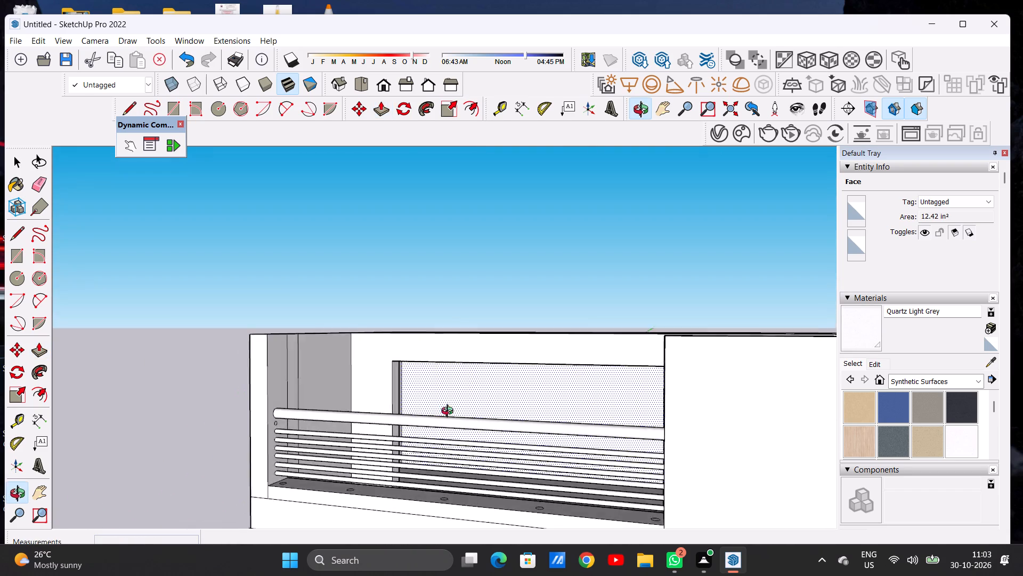
middle_drag(450, 412, 308, 427)
scroll(331, 412, up, 12)
scroll(356, 383, up, 11)
scroll(359, 394, down, 1)
scroll(359, 396, up, 2)
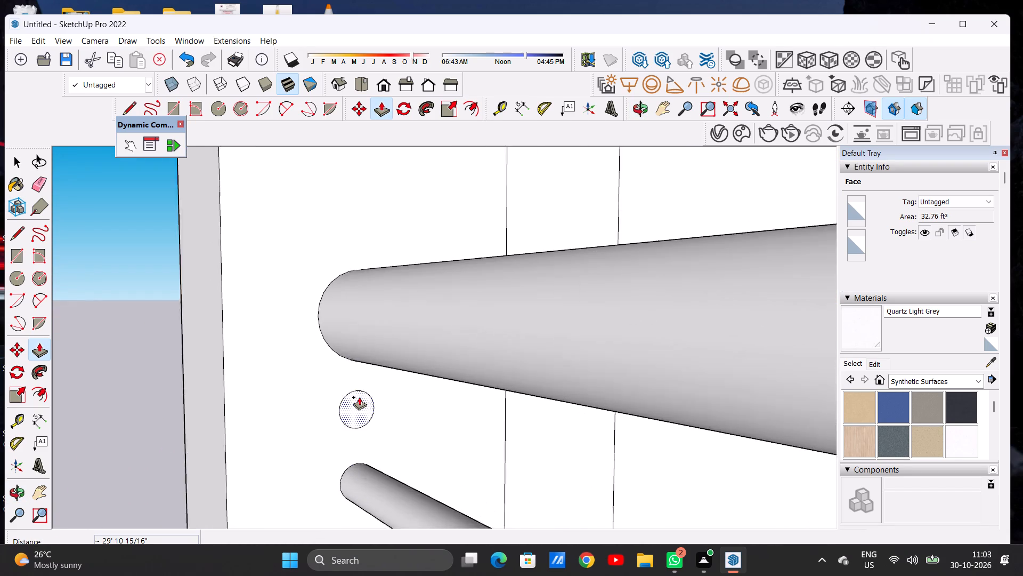
scroll(359, 397, up, 2)
click(359, 397)
scroll(439, 439, down, 13)
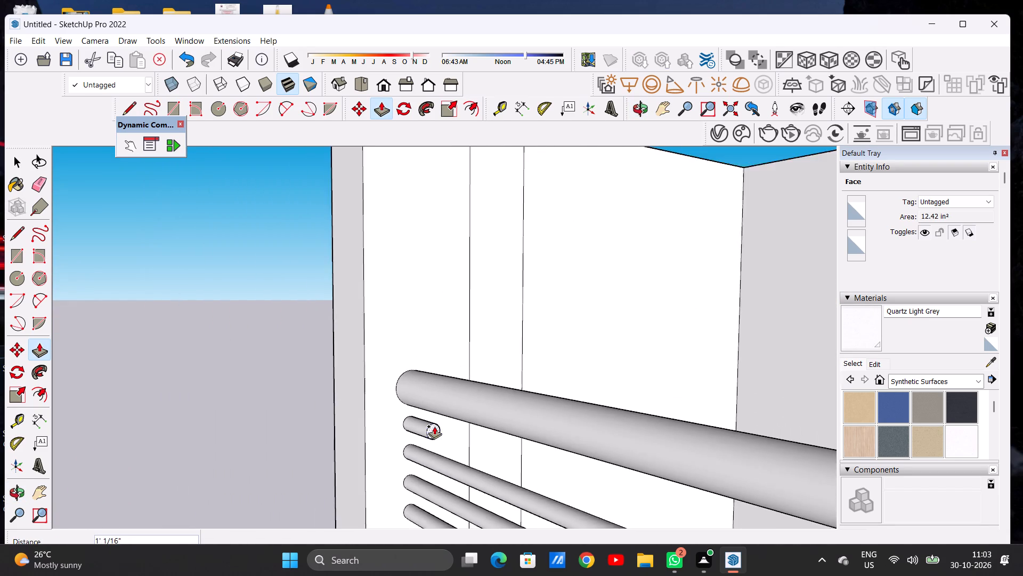
scroll(434, 426, down, 16)
scroll(567, 451, down, 6)
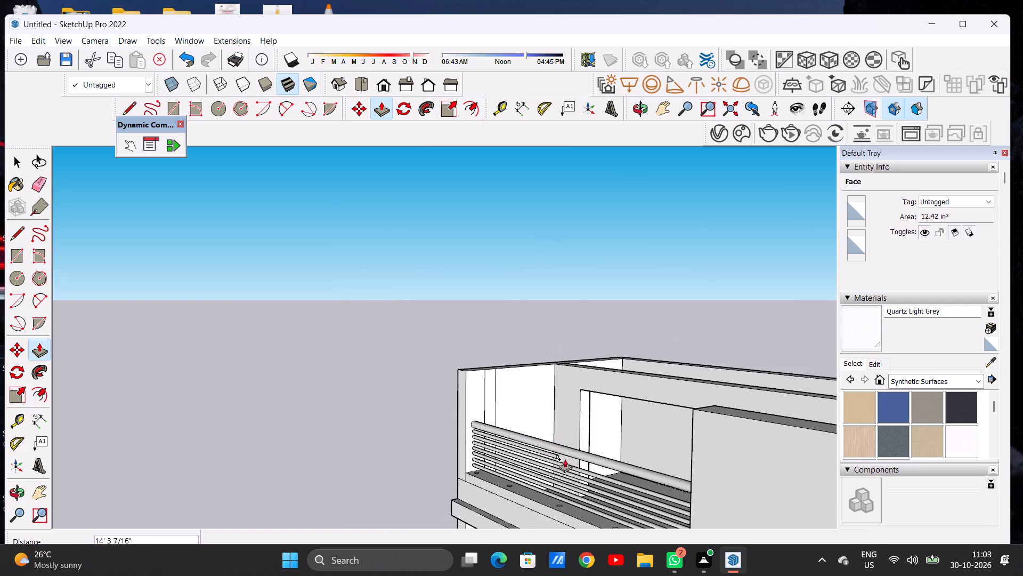
middle_drag(677, 457, 715, 451)
middle_drag(586, 462, 652, 462)
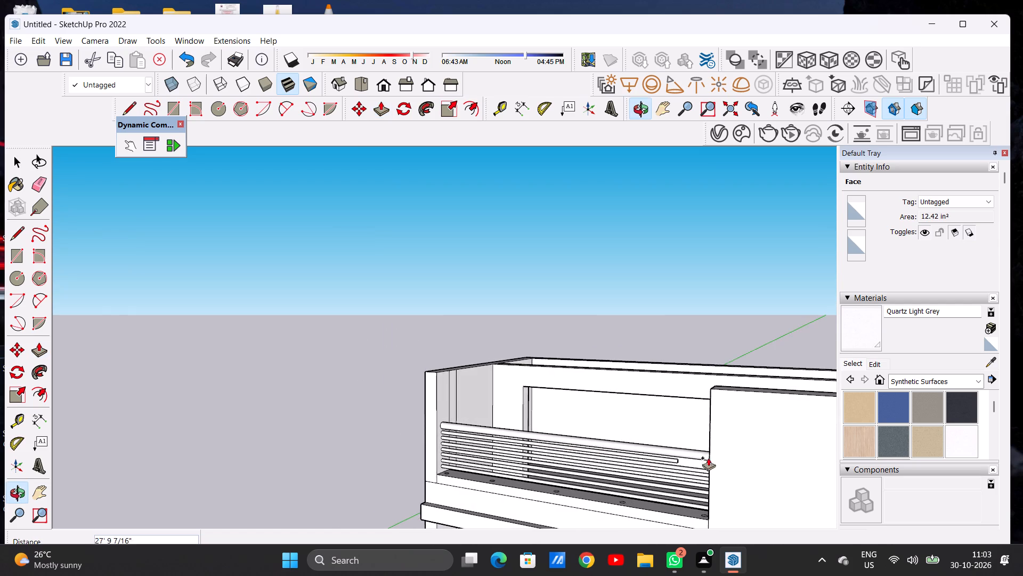
scroll(663, 452, up, 7)
middle_drag(643, 467, 835, 435)
scroll(733, 426, up, 4)
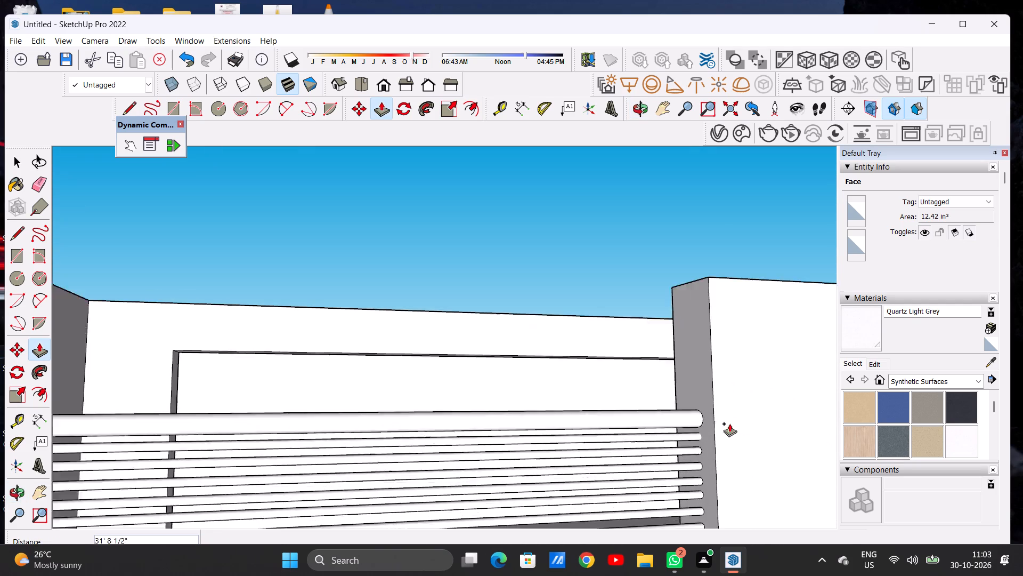
scroll(729, 423, up, 3)
scroll(710, 429, down, 1)
scroll(694, 429, up, 3)
scroll(692, 423, down, 1)
scroll(692, 423, up, 12)
click(709, 403)
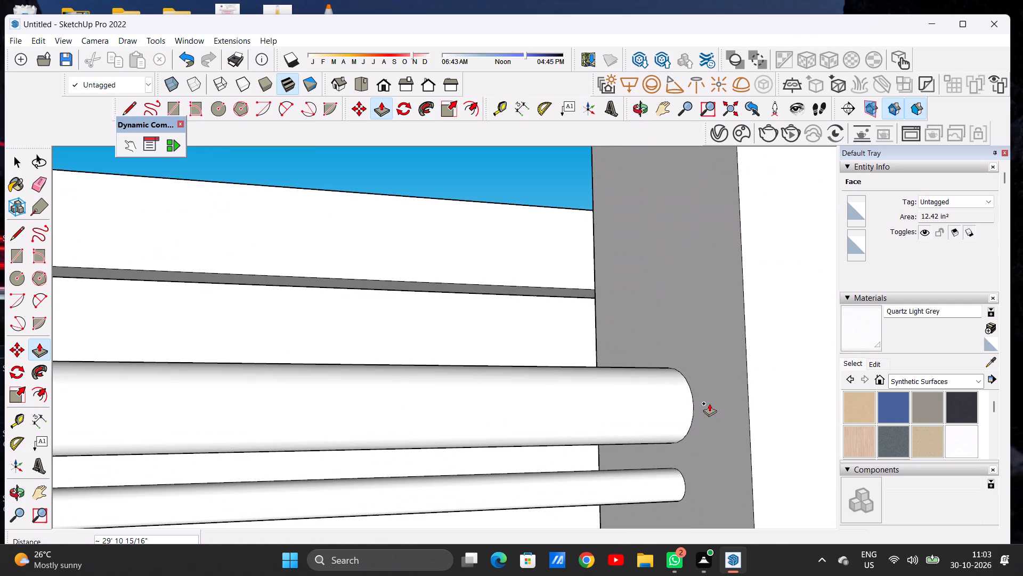
key(space)
Extrude the ledge circle at the terrace's left end up about 5' 6 11/16" into the top rail as a vertical post.
scroll(643, 406, down, 9)
scroll(659, 389, down, 16)
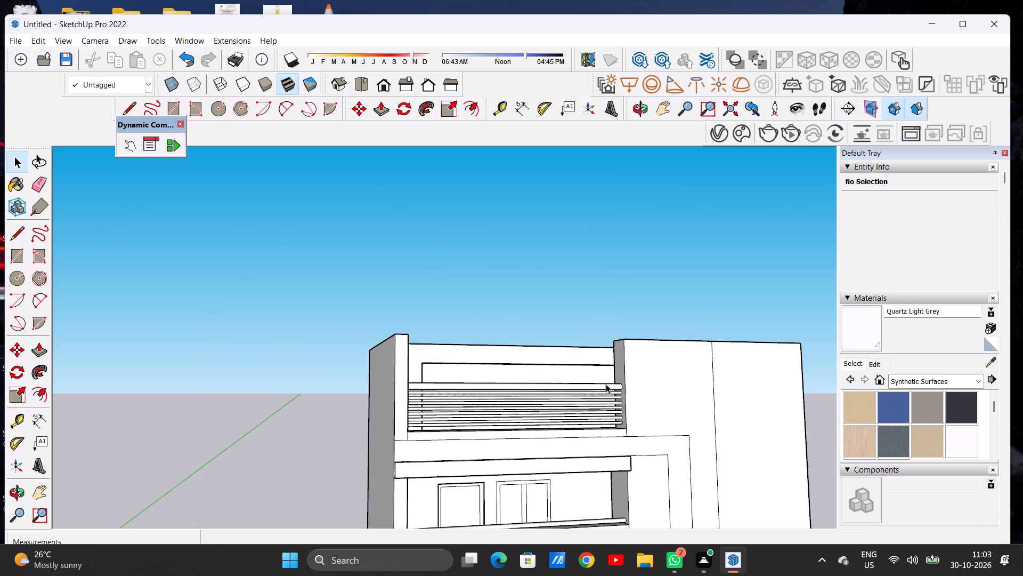
scroll(606, 384, down, 5)
middle_drag(480, 395, 378, 489)
scroll(396, 438, down, 7)
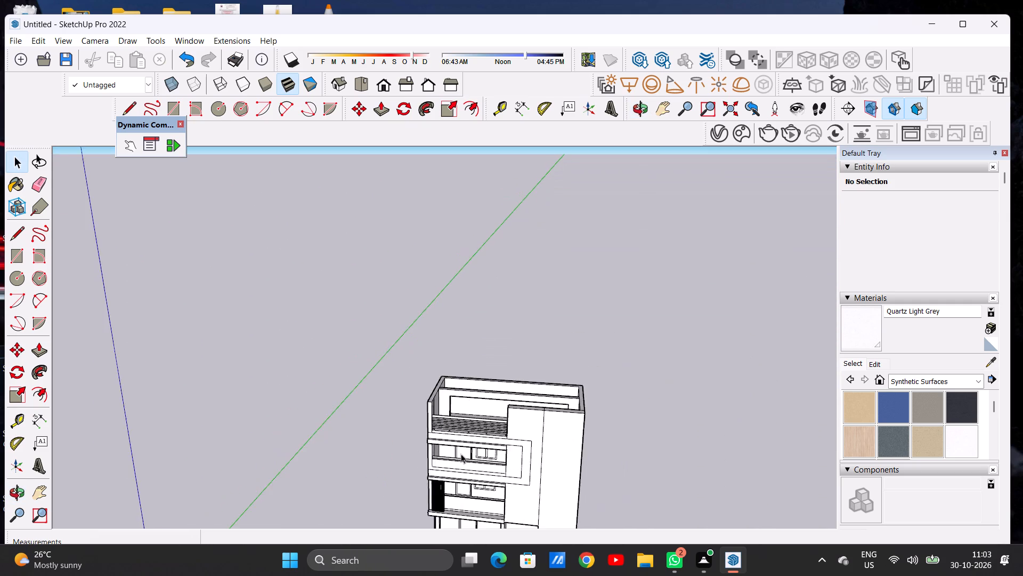
middle_drag(474, 454, 518, 467)
scroll(474, 446, up, 14)
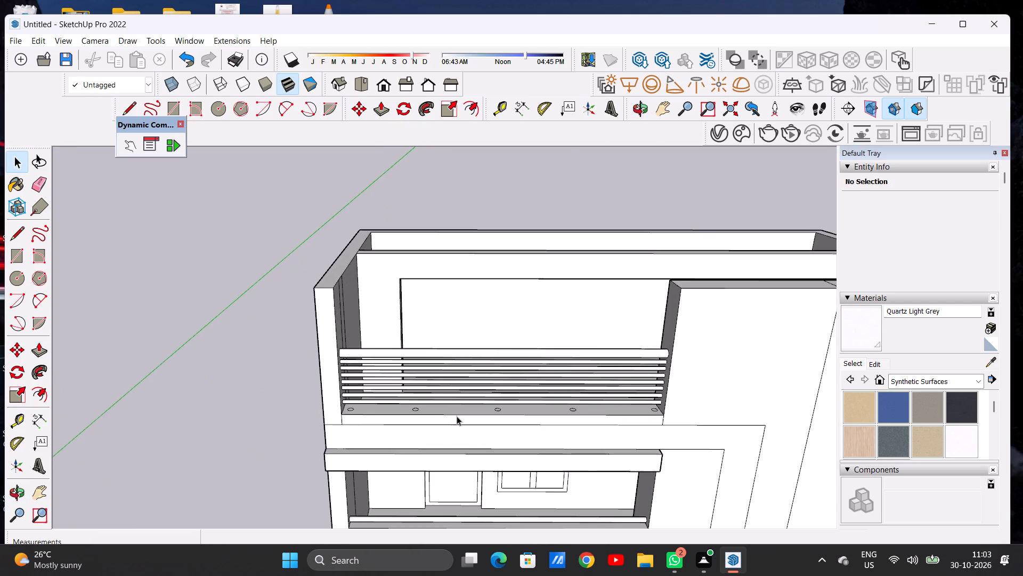
scroll(400, 431, down, 5)
middle_drag(440, 422, 445, 476)
scroll(384, 426, up, 5)
scroll(384, 426, down, 1)
scroll(381, 425, up, 7)
key(p)
scroll(354, 413, up, 4)
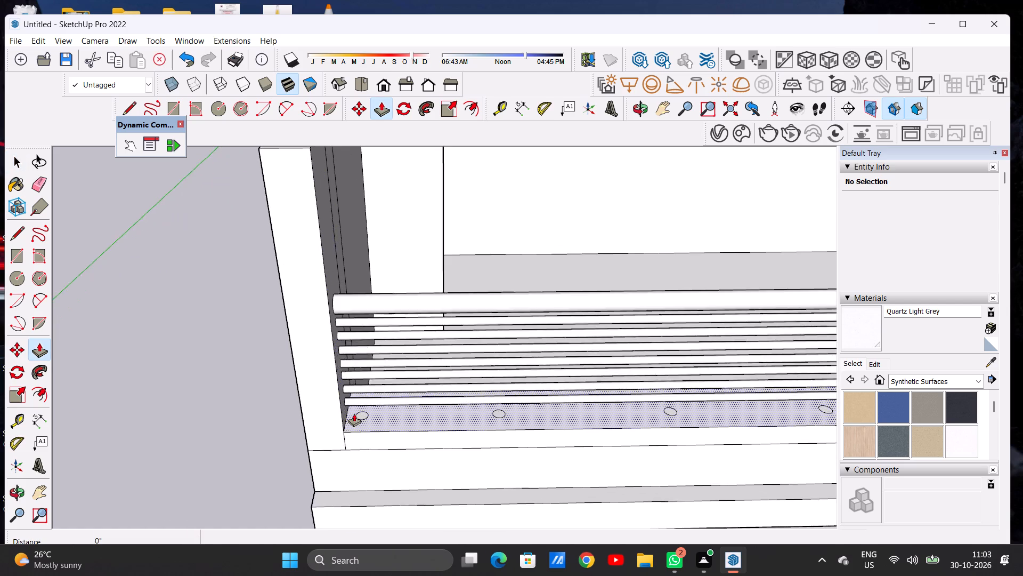
scroll(354, 413, up, 11)
scroll(356, 413, down, 1)
scroll(356, 413, up, 3)
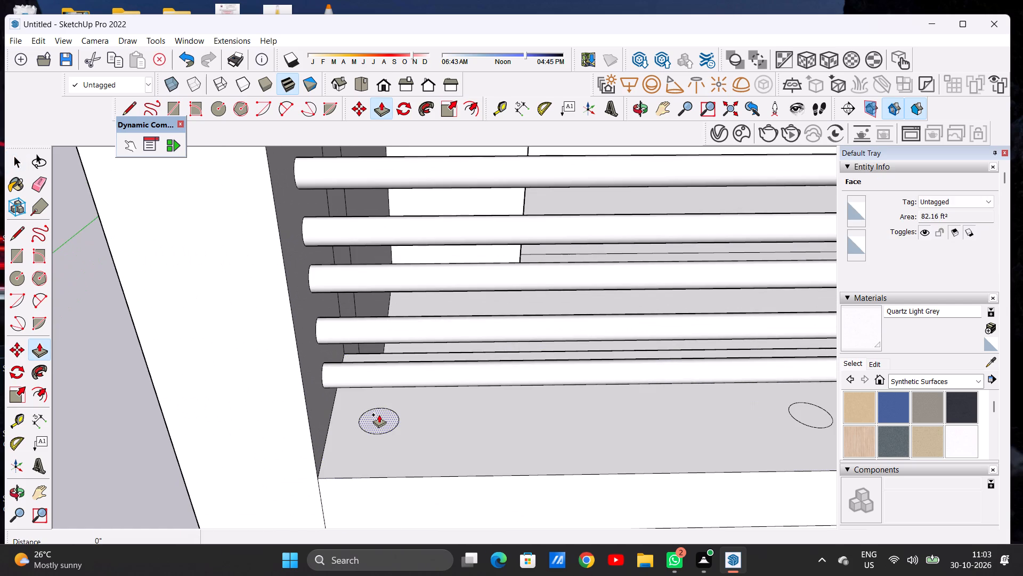
click(379, 414)
scroll(366, 334, down, 16)
scroll(367, 284, up, 2)
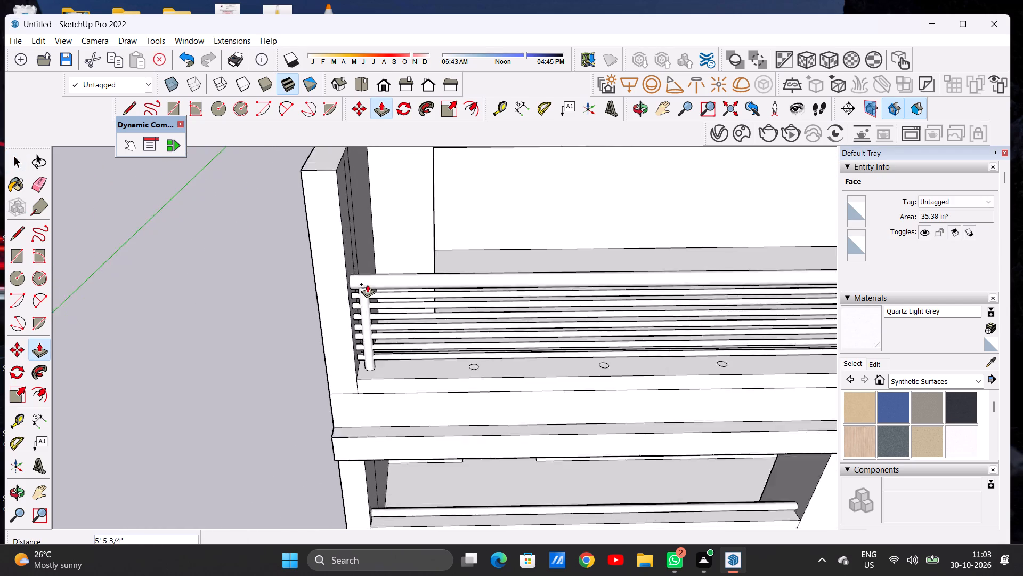
scroll(367, 284, up, 11)
scroll(365, 287, down, 1)
click(361, 279)
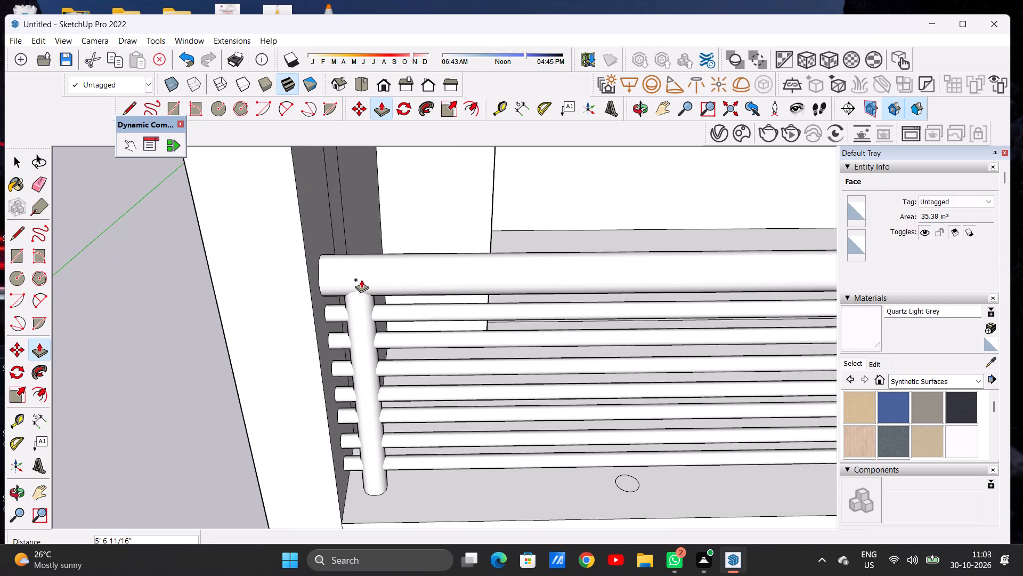
Extrude the second ledge circle from the left end up about 5' 9 1/2" into the top rail as a post.
click(625, 481)
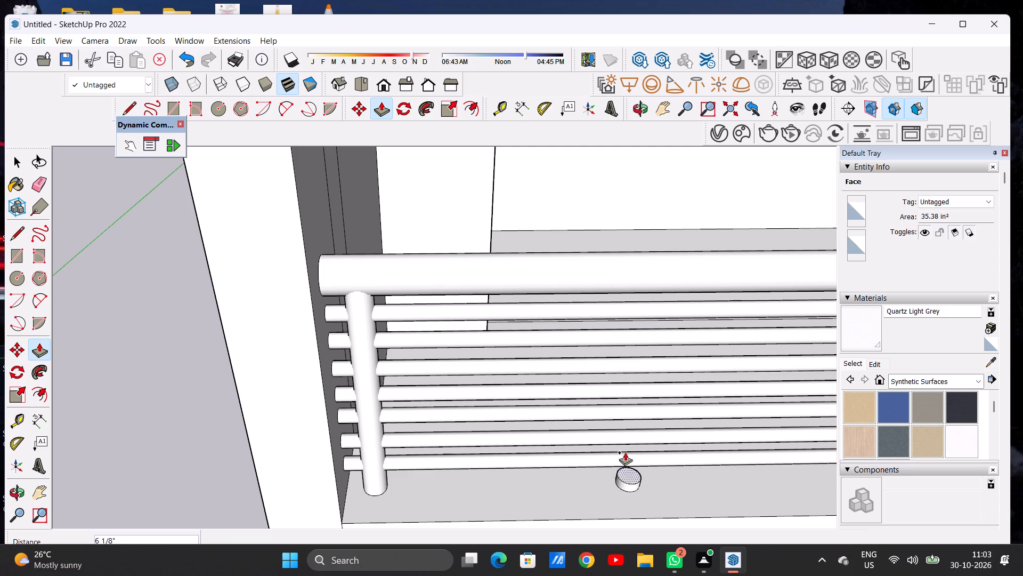
click(679, 277)
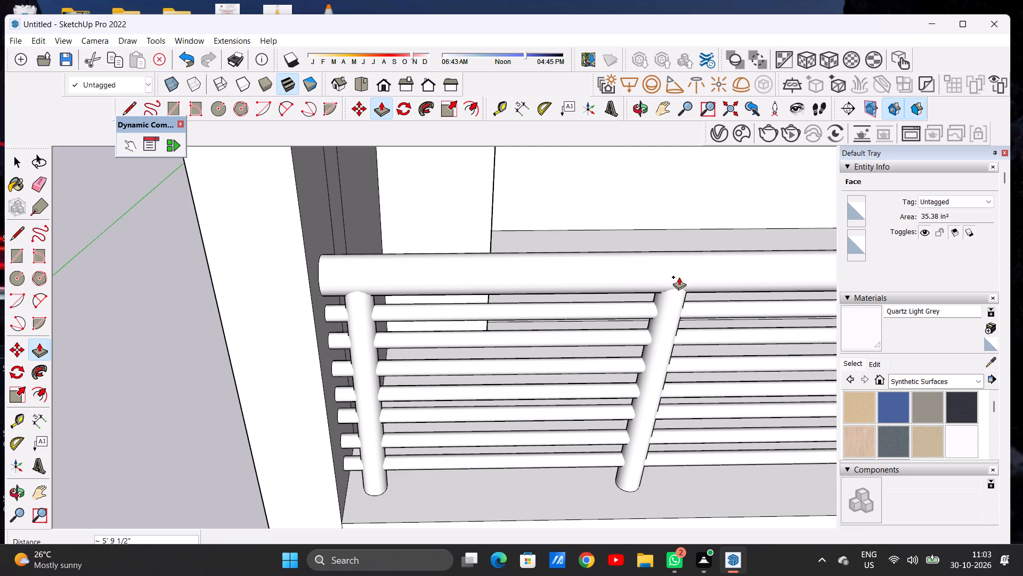
Extrude the middle ledge circle up about 5' 7 1/16" into the top rail as a post.
scroll(433, 406, down, 8)
scroll(383, 423, down, 5)
scroll(591, 435, up, 12)
scroll(550, 439, down, 1)
scroll(550, 439, up, 7)
click(550, 440)
scroll(551, 320, down, 8)
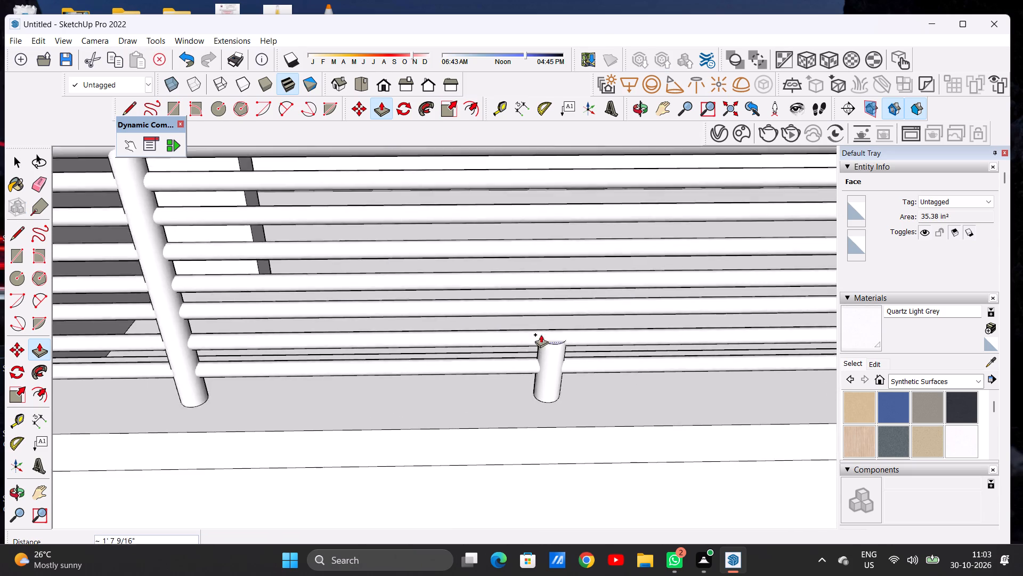
scroll(540, 335, down, 14)
scroll(541, 292, up, 15)
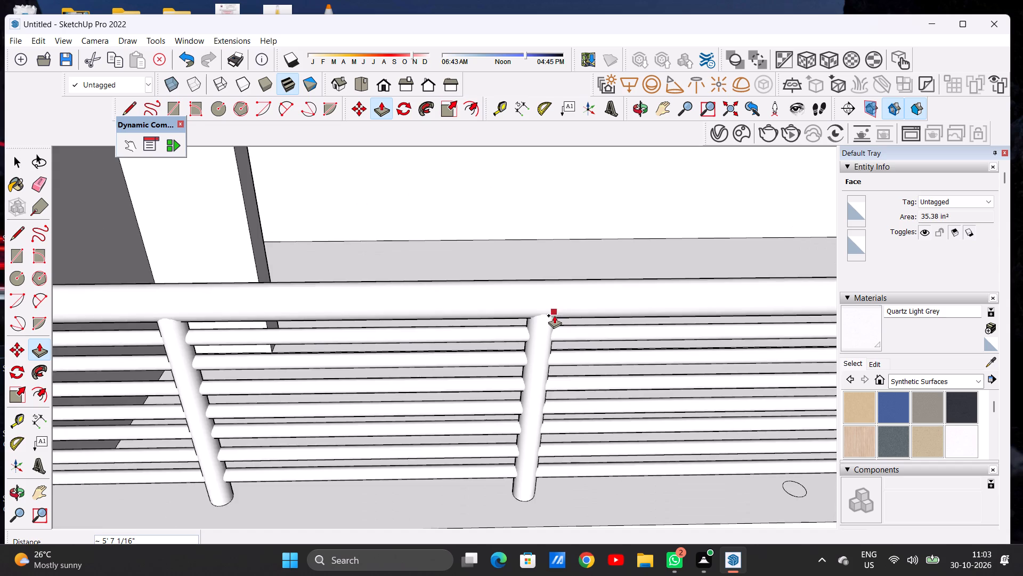
scroll(554, 315, up, 4)
click(547, 312)
Extrude the fourth ledge circle from the left end up about 5' 7 1/16" into the top rail as a post.
scroll(485, 370, down, 8)
scroll(454, 379, up, 1)
scroll(454, 379, down, 1)
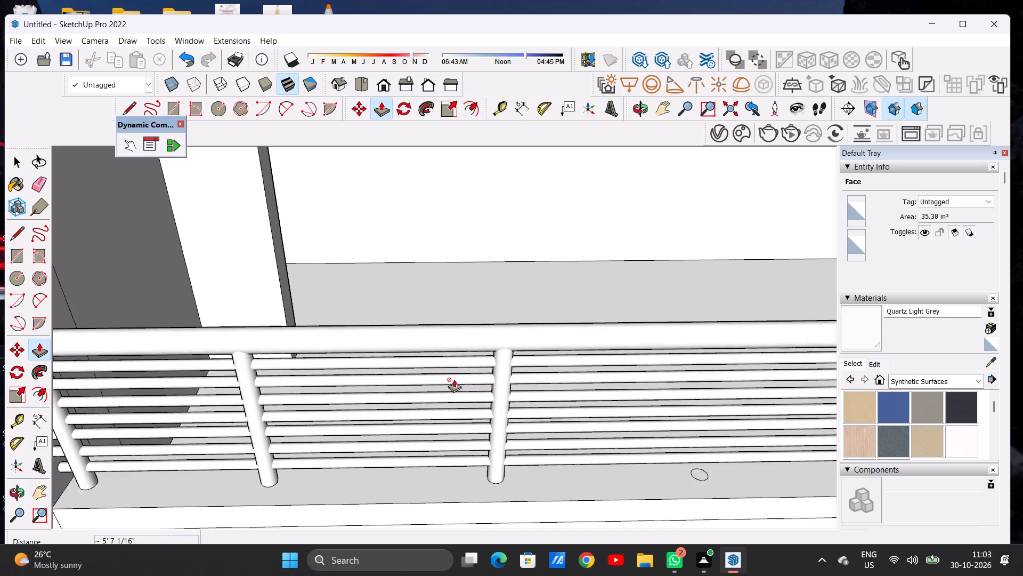
scroll(454, 379, down, 1)
scroll(681, 447, up, 14)
click(652, 463)
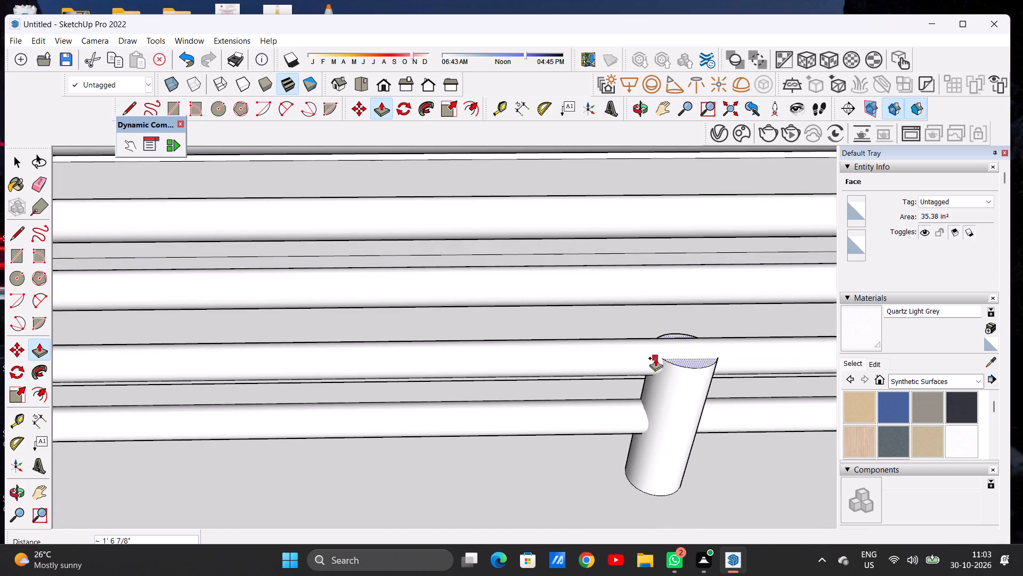
scroll(631, 363, down, 6)
scroll(584, 385, down, 20)
scroll(625, 334, up, 3)
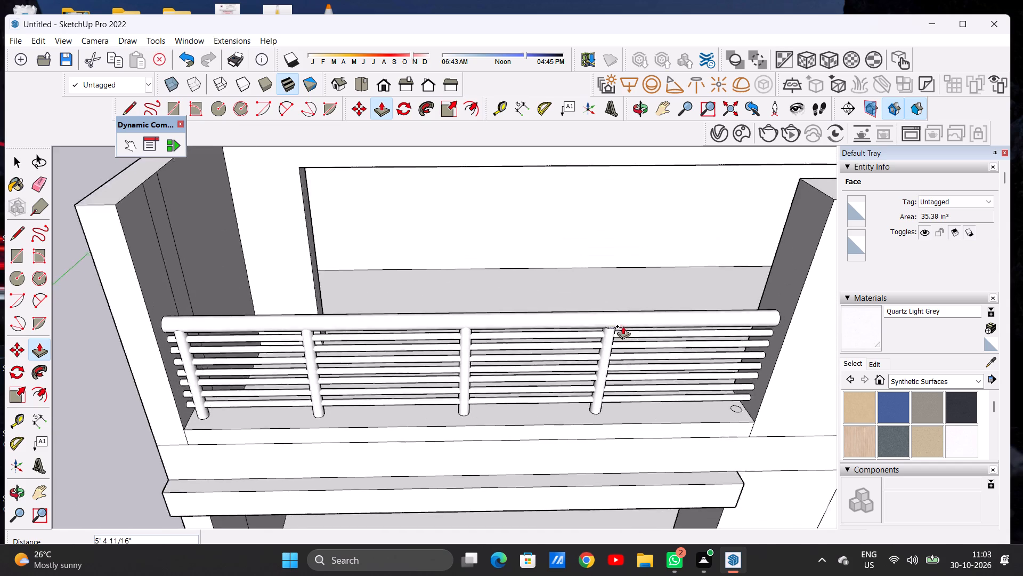
scroll(623, 326, up, 13)
scroll(620, 323, down, 1)
scroll(619, 325, up, 1)
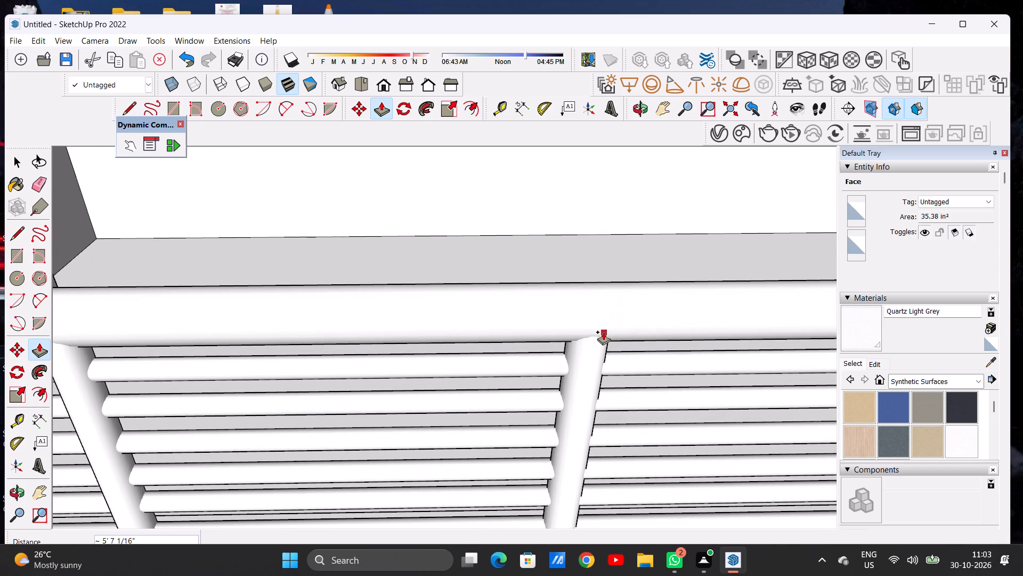
click(603, 332)
Extrude the last ledge circle at the terrace's right end up about 5' 8 1/4" into the top rail as a post.
scroll(546, 382, down, 10)
scroll(672, 449, up, 8)
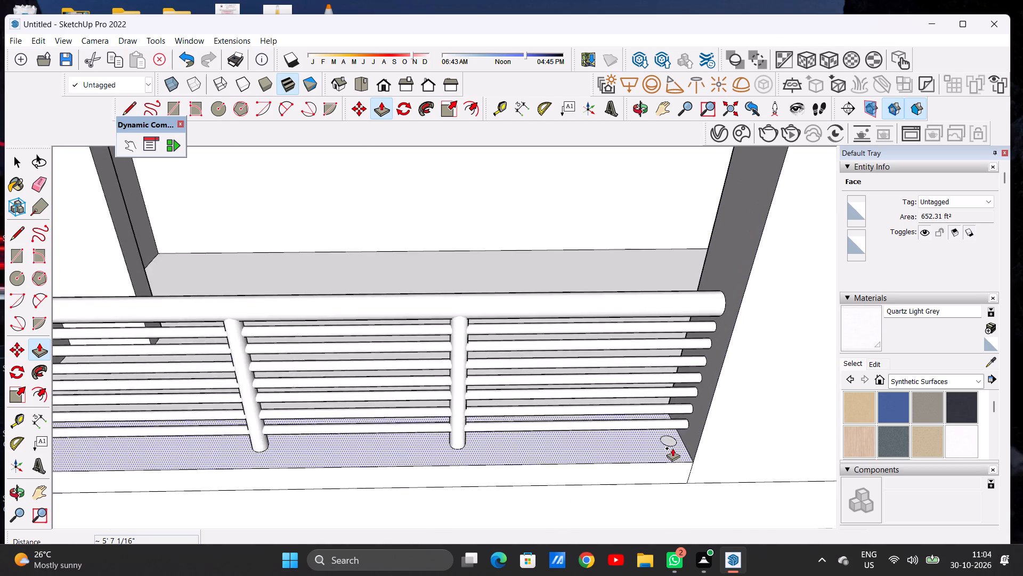
scroll(673, 442, up, 1)
scroll(673, 442, down, 1)
scroll(673, 442, up, 1)
scroll(673, 442, down, 1)
scroll(673, 442, up, 9)
click(669, 438)
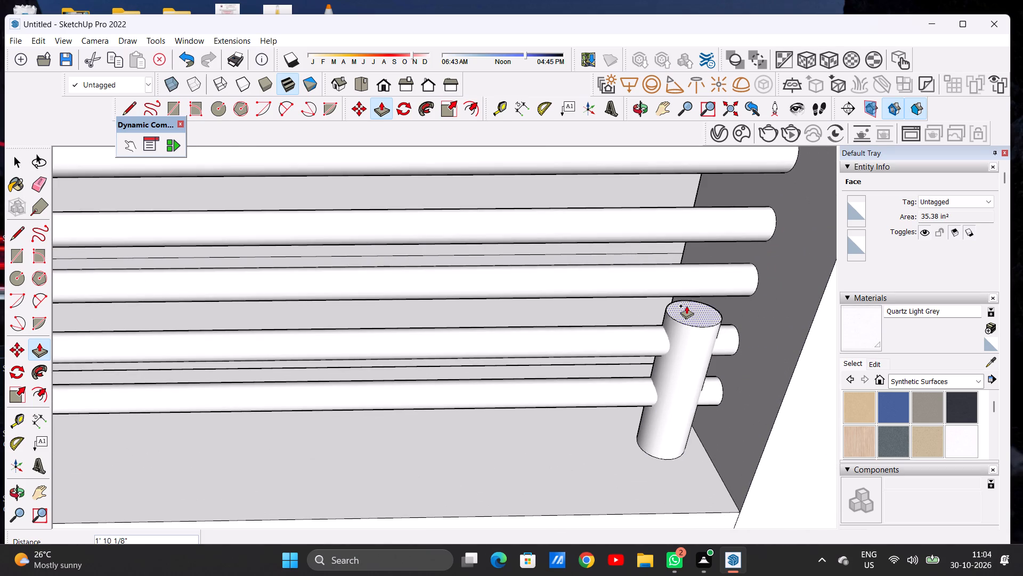
scroll(652, 310, down, 15)
scroll(667, 272, up, 6)
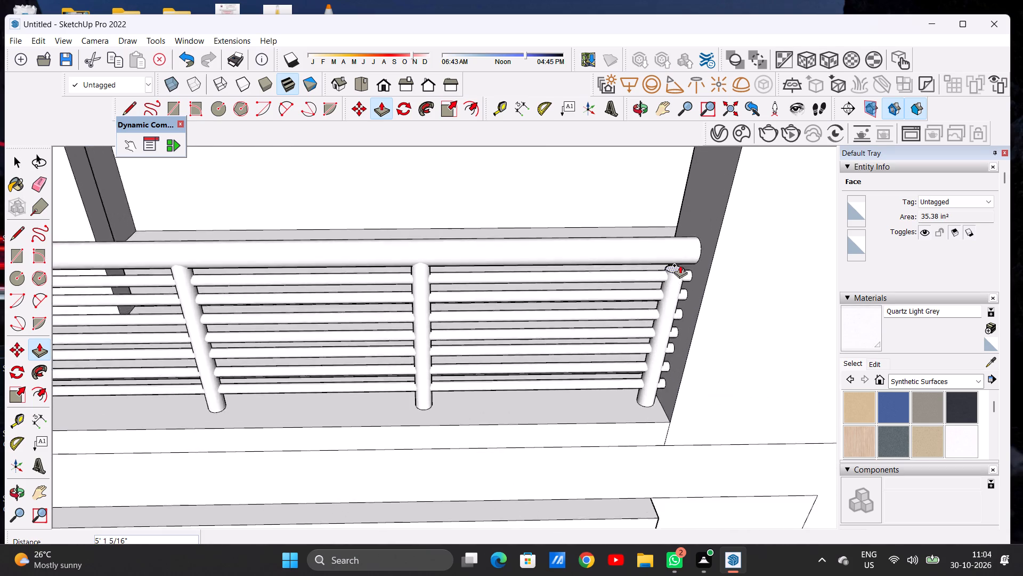
scroll(680, 265, up, 11)
scroll(680, 265, down, 2)
click(695, 239)
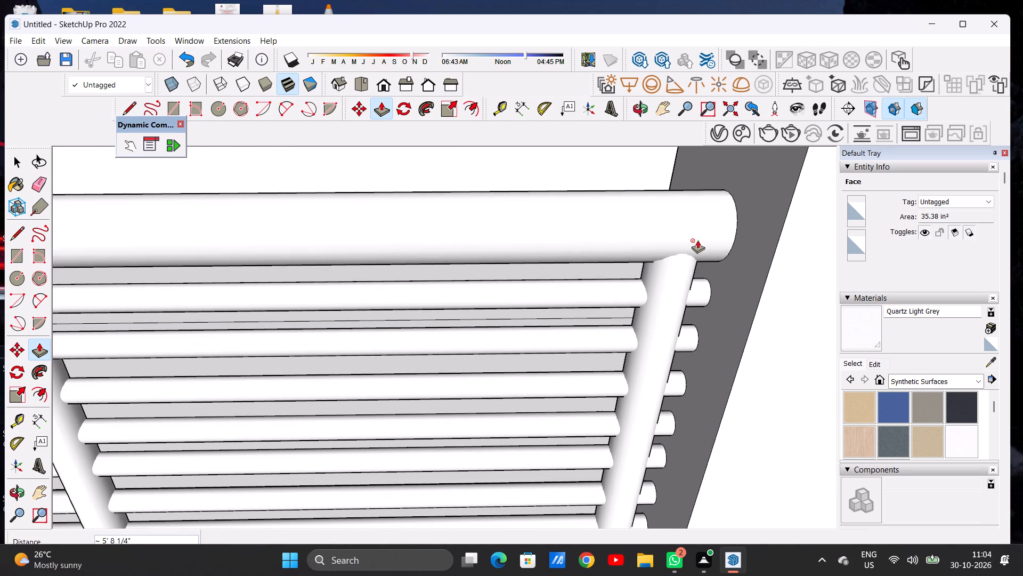
key(space)
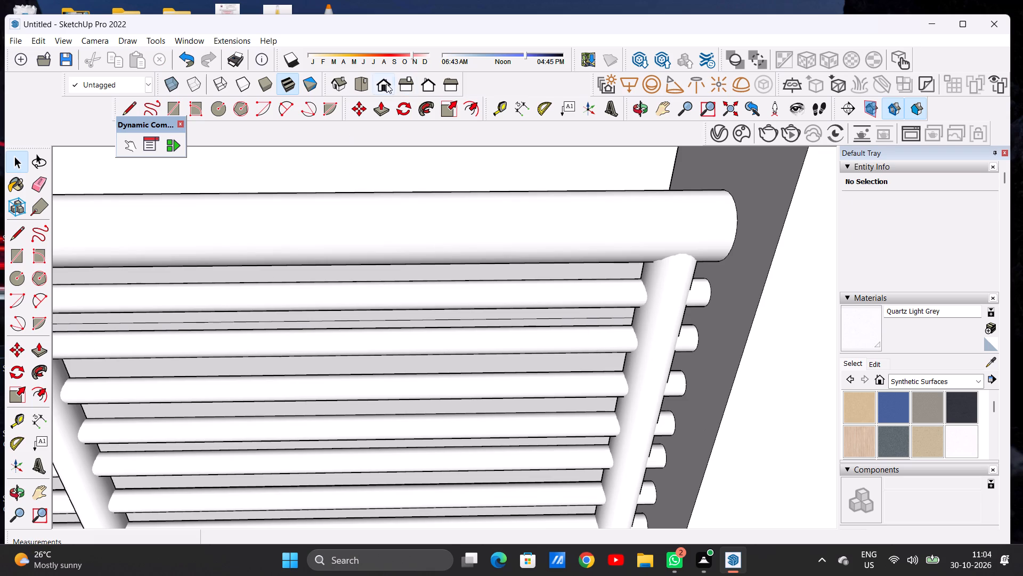
Examine the terrace railing and the whole house from the standard front view and from above.
click(386, 84)
scroll(465, 331, down, 10)
scroll(434, 372, up, 1)
scroll(452, 412, down, 9)
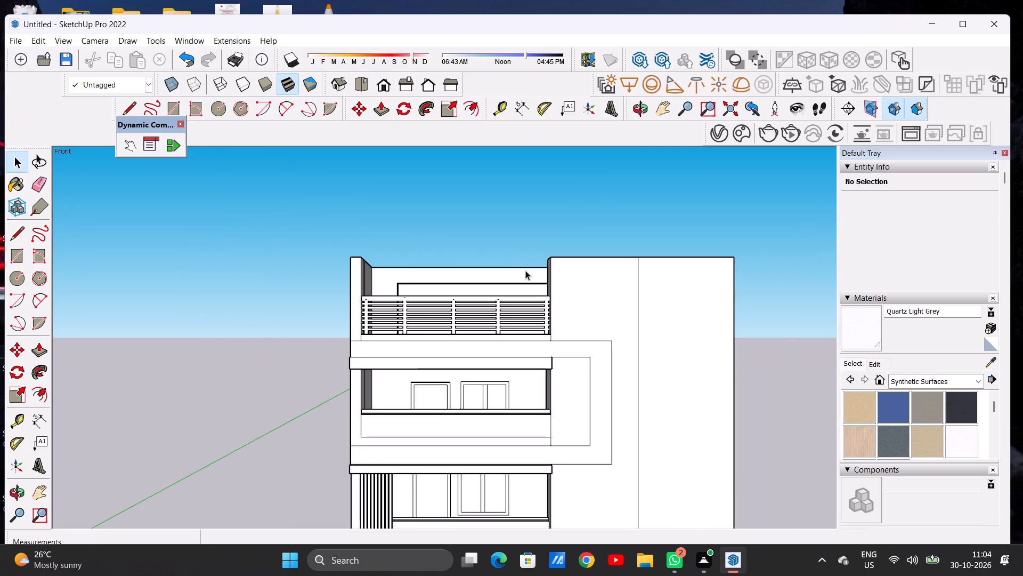
middle_drag(513, 283, 512, 322)
scroll(475, 291, down, 2)
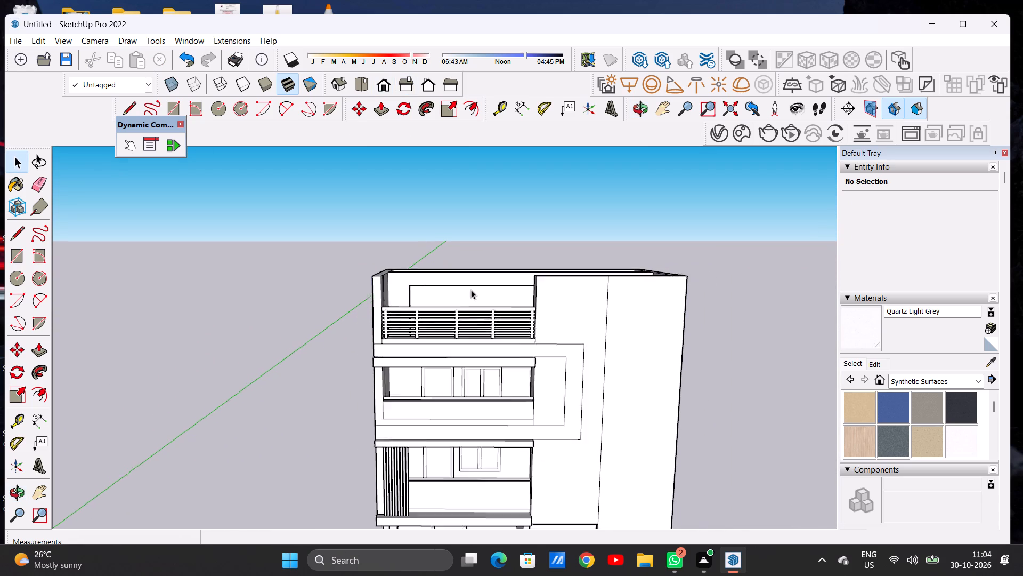
scroll(471, 290, down, 2)
middle_drag(464, 287, 448, 318)
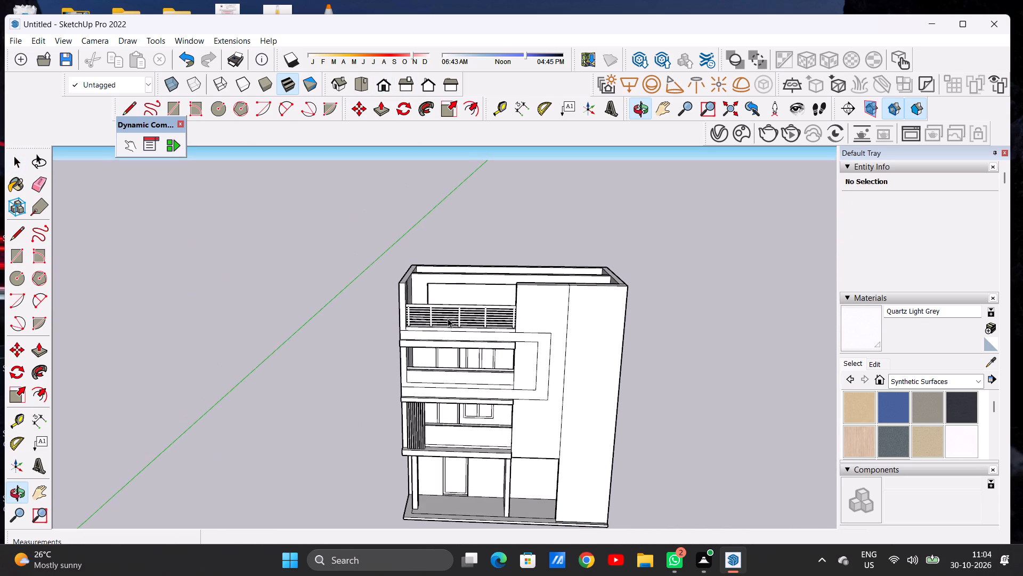
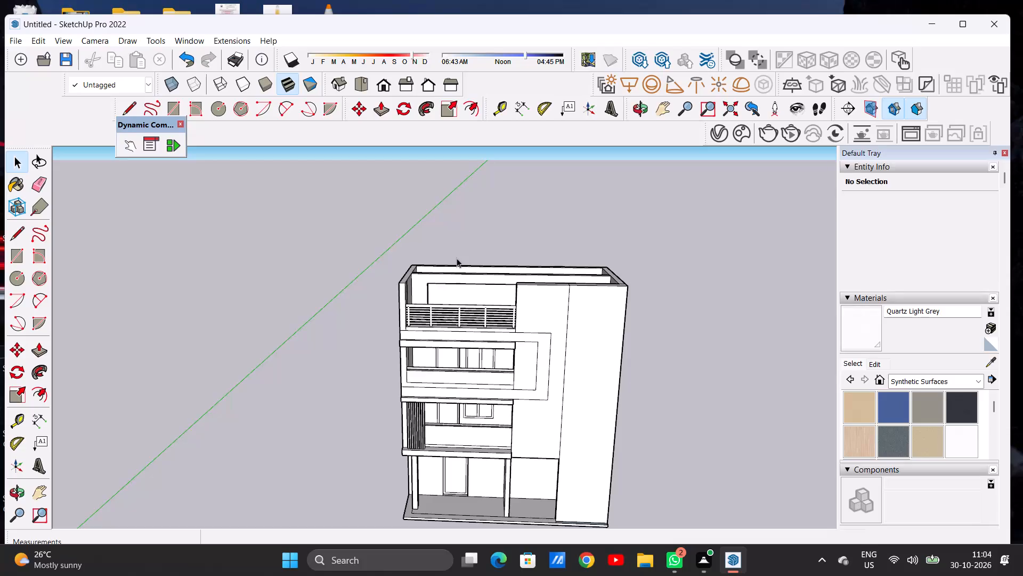
Examine the house with its terrace railing from the front, from the side and from above.
middle_drag(458, 297, 472, 281)
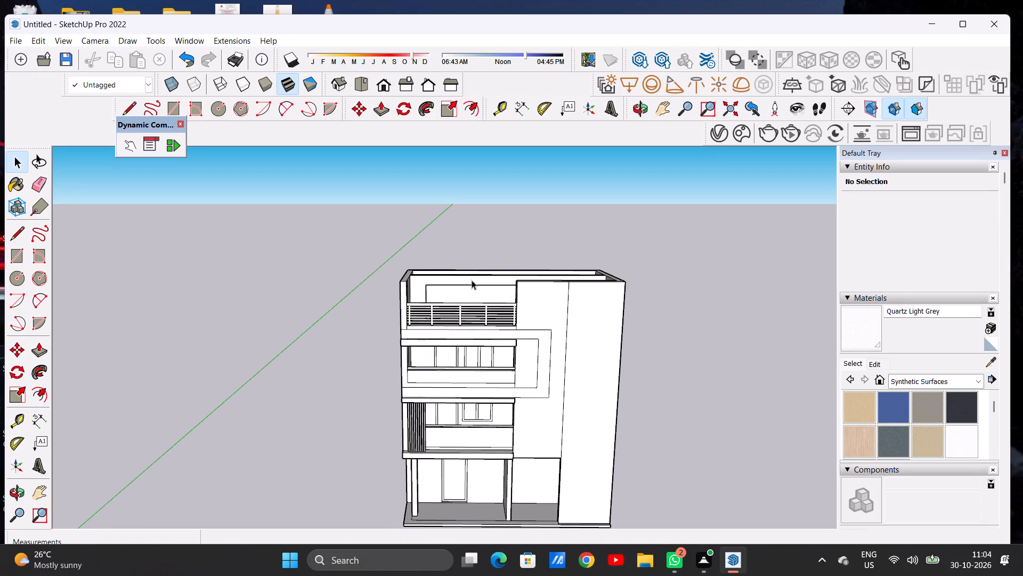
scroll(462, 279, down, 3)
middle_drag(486, 293, 483, 397)
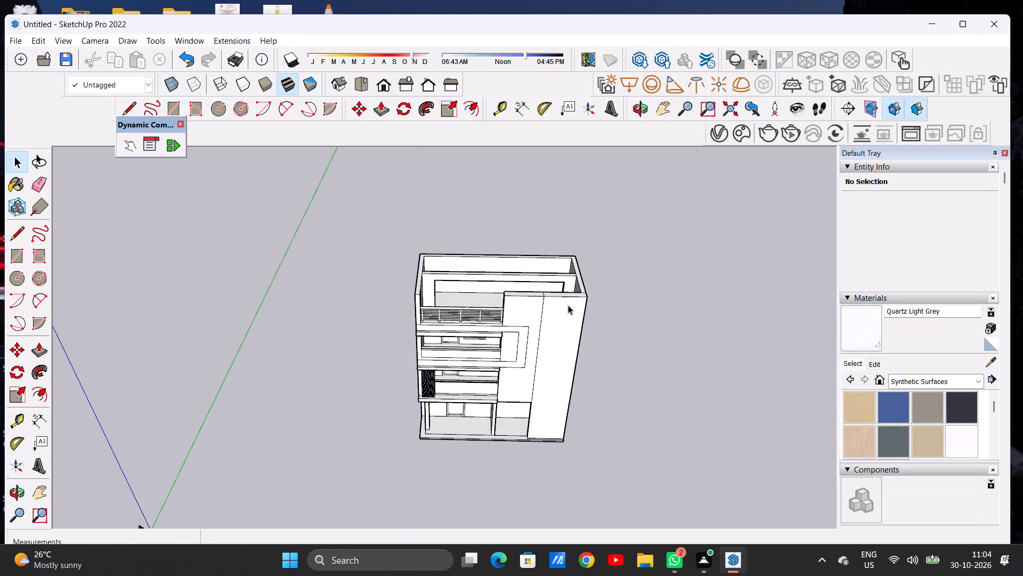
scroll(540, 292, up, 5)
middle_drag(549, 266, 427, 381)
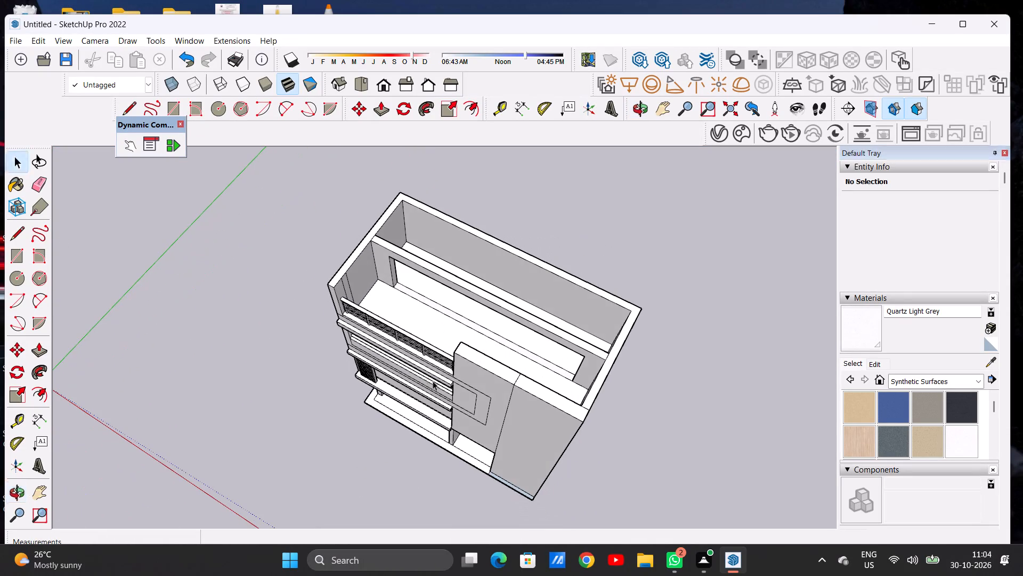
scroll(464, 332, down, 6)
middle_drag(470, 372, 542, 265)
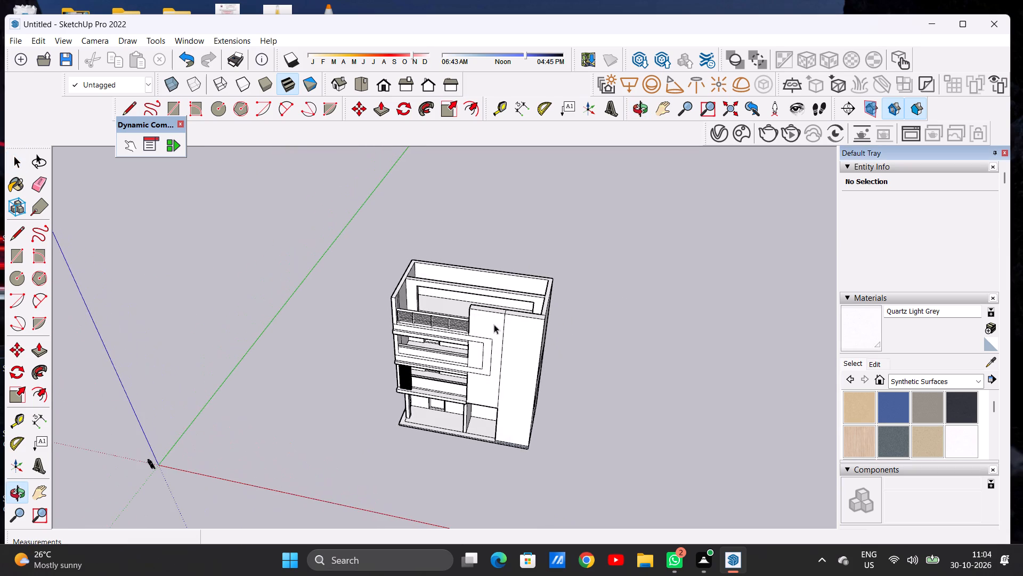
middle_drag(466, 371, 528, 252)
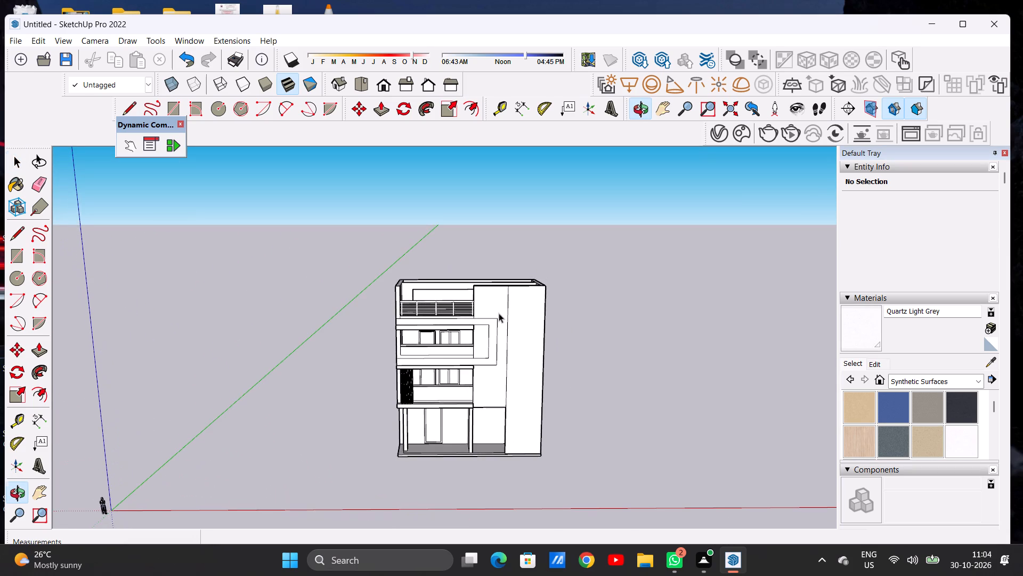
scroll(499, 314, up, 14)
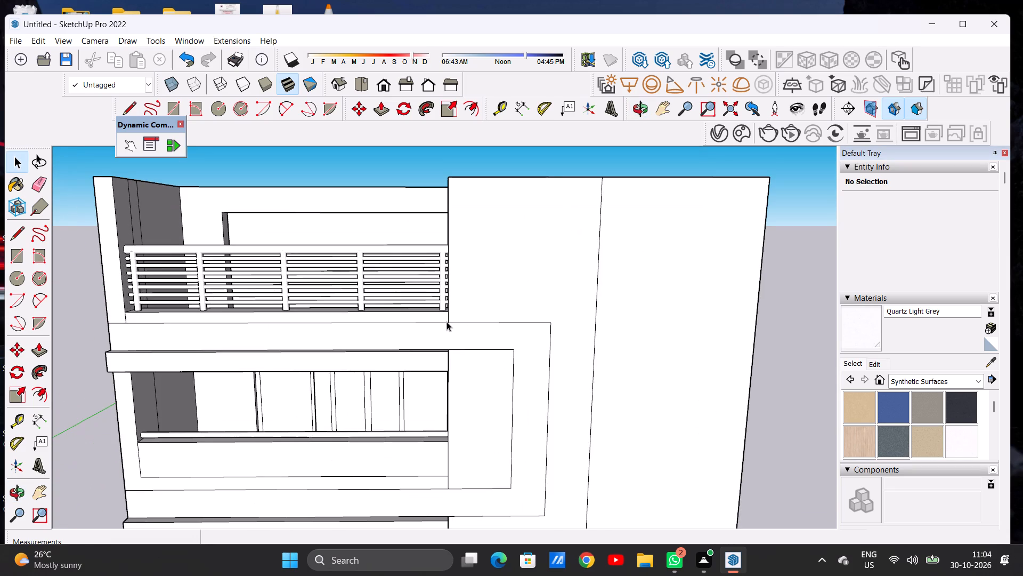
scroll(446, 322, down, 7)
middle_drag(473, 320, 472, 319)
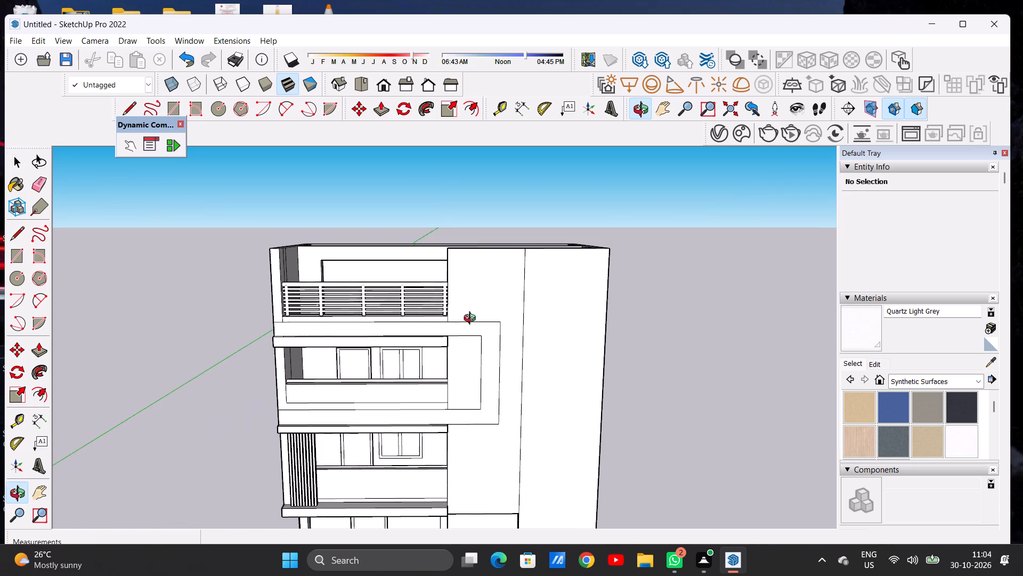
middle_drag(472, 319, 394, 402)
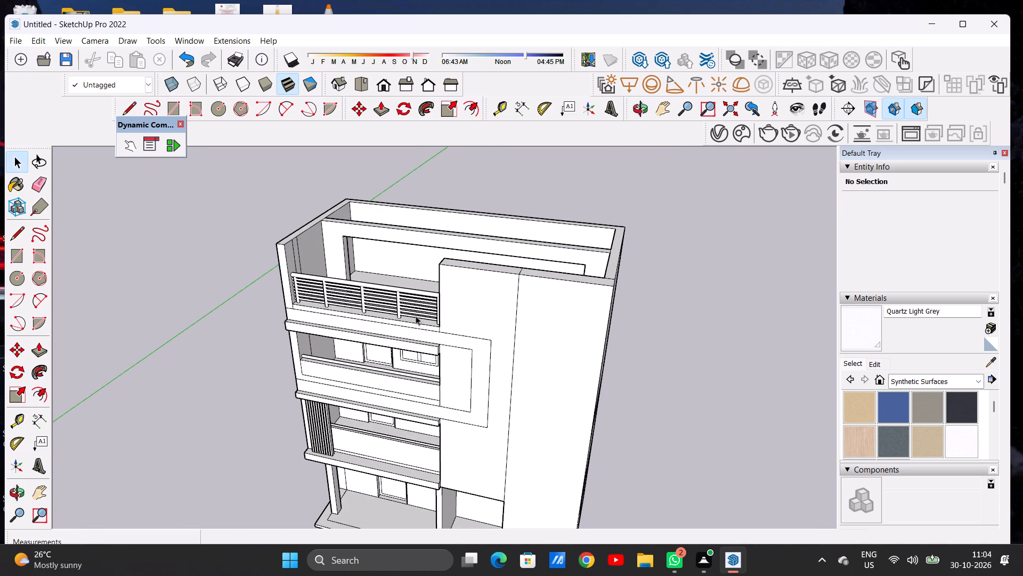
middle_drag(457, 347, 311, 354)
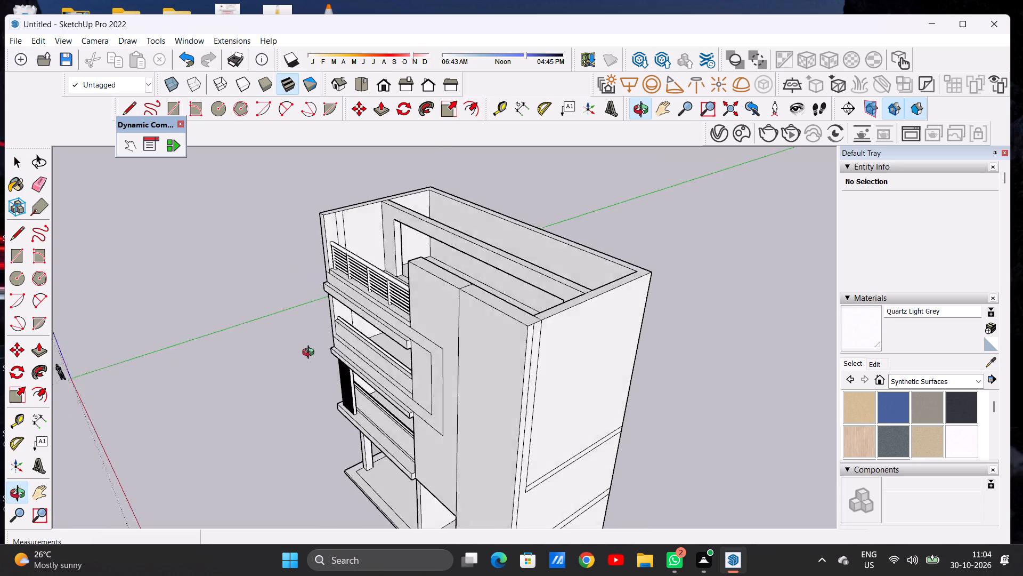
middle_drag(311, 354, 448, 342)
middle_click(452, 337)
middle_drag(404, 372, 475, 346)
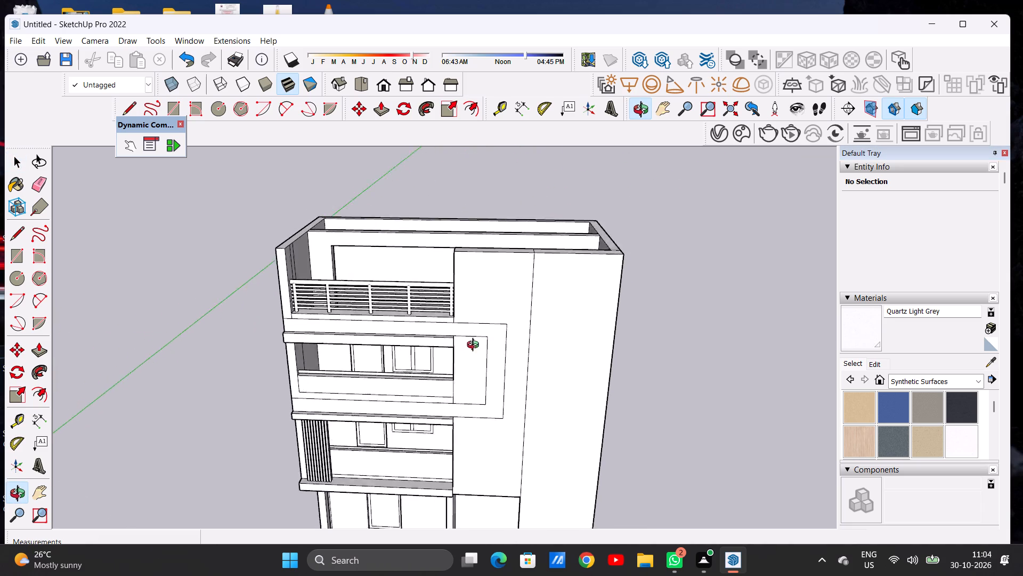
middle_drag(475, 346, 482, 323)
scroll(454, 343, down, 12)
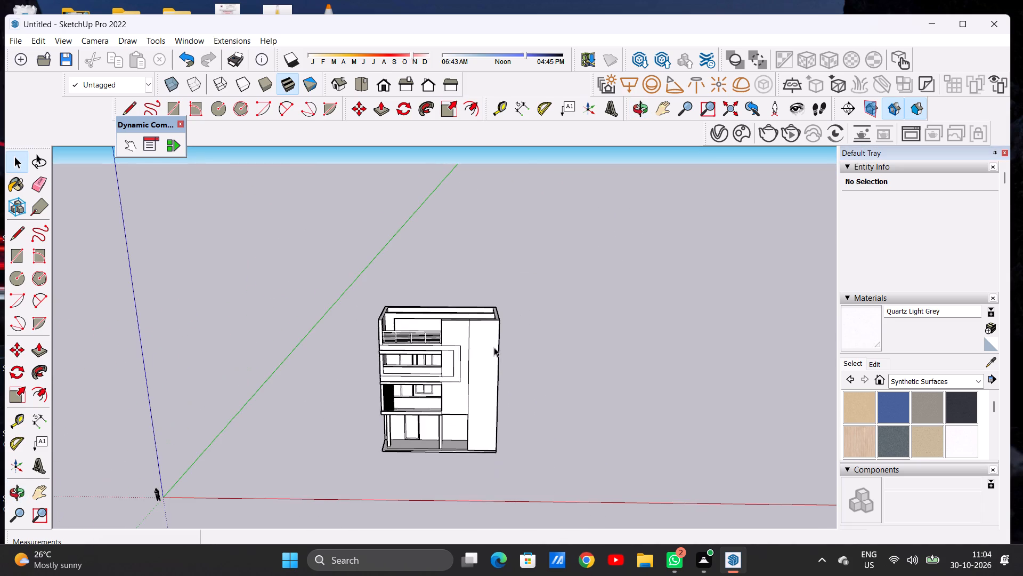
scroll(492, 340, up, 5)
scroll(460, 313, down, 1)
scroll(460, 313, up, 5)
Move the floor face behind the top level's partition wall up about 16' 5 3/16" to the inner corner at the wall tops.
middle_drag(452, 303, 352, 495)
scroll(428, 355, down, 6)
middle_drag(446, 325, 360, 414)
middle_click(360, 414)
scroll(429, 327, up, 1)
scroll(429, 327, down, 1)
scroll(429, 327, up, 6)
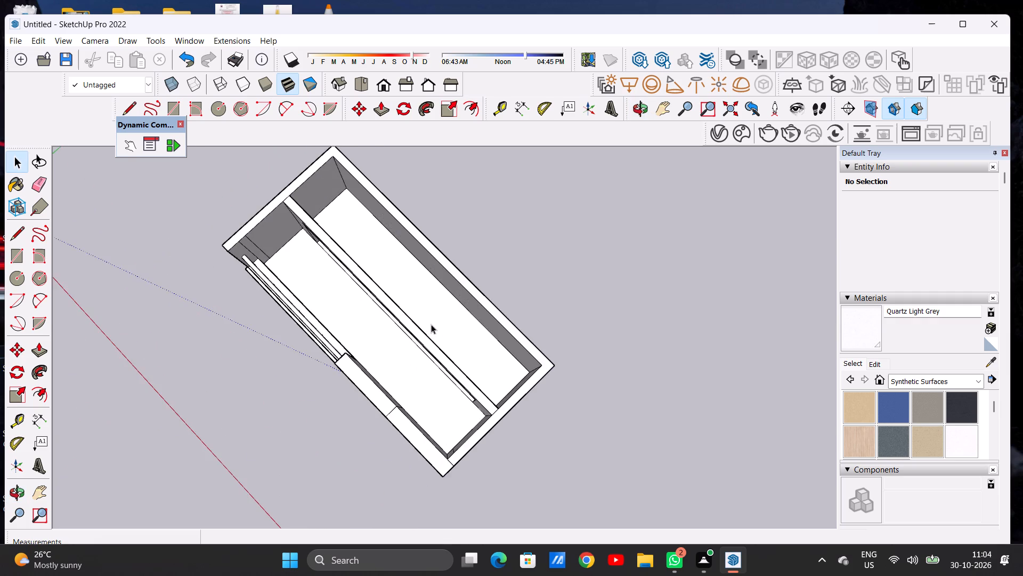
scroll(440, 323, up, 6)
double_click(451, 317)
scroll(424, 320, down, 9)
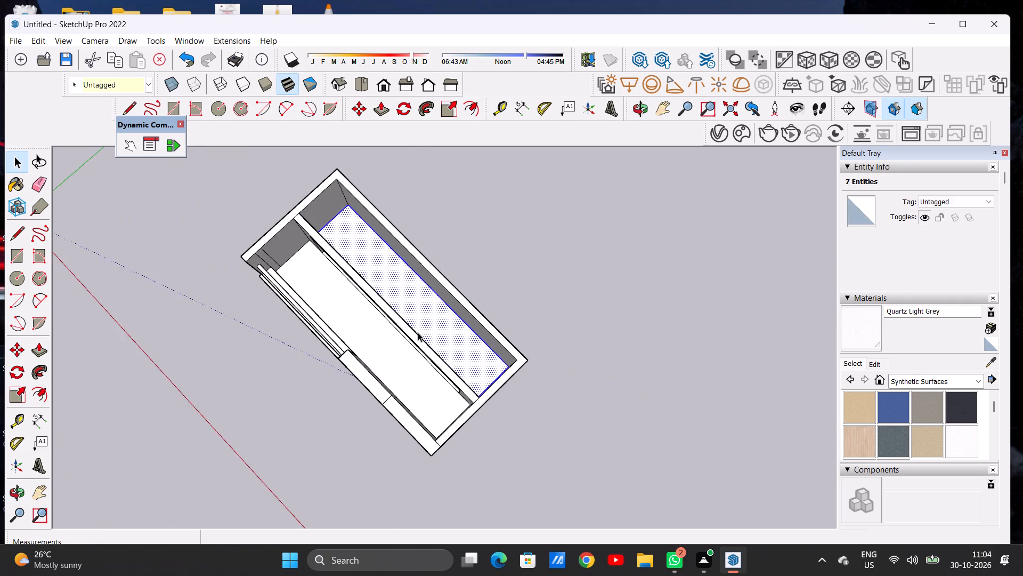
scroll(418, 332, down, 4)
scroll(407, 261, up, 3)
scroll(407, 261, down, 1)
scroll(407, 261, up, 3)
scroll(384, 255, down, 2)
scroll(382, 255, up, 11)
key(m)
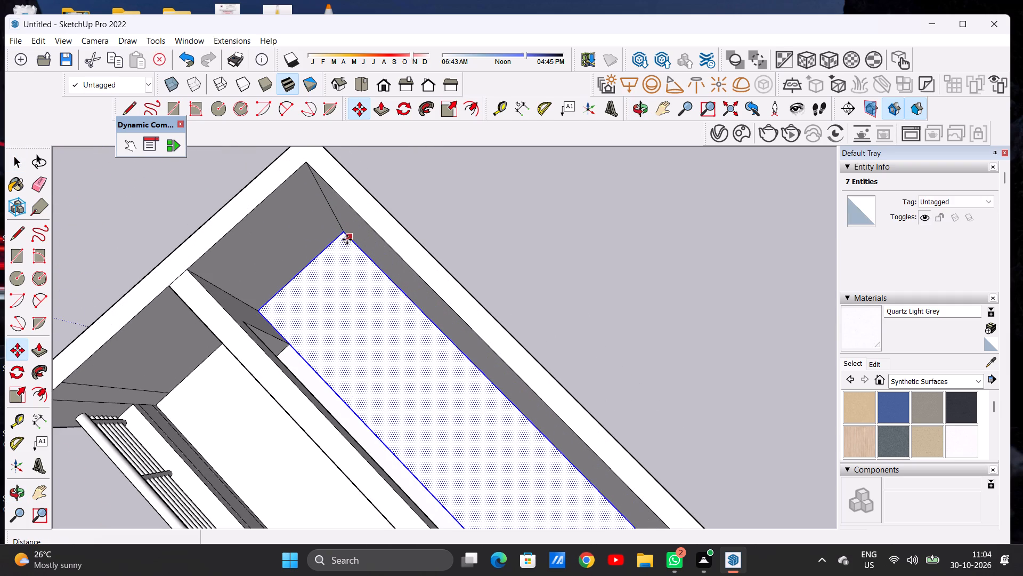
scroll(346, 239, up, 4)
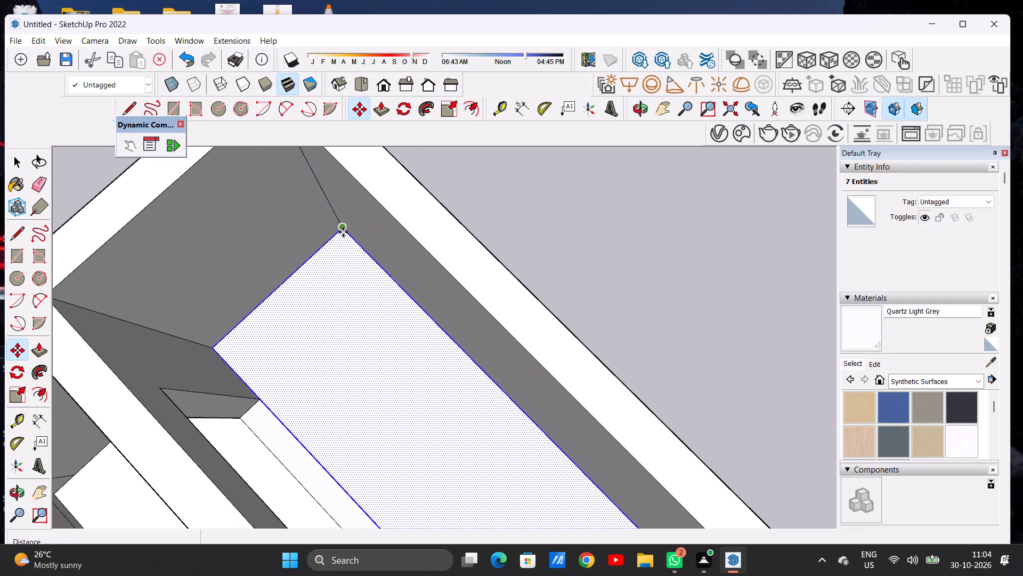
click(343, 232)
scroll(328, 217, down, 7)
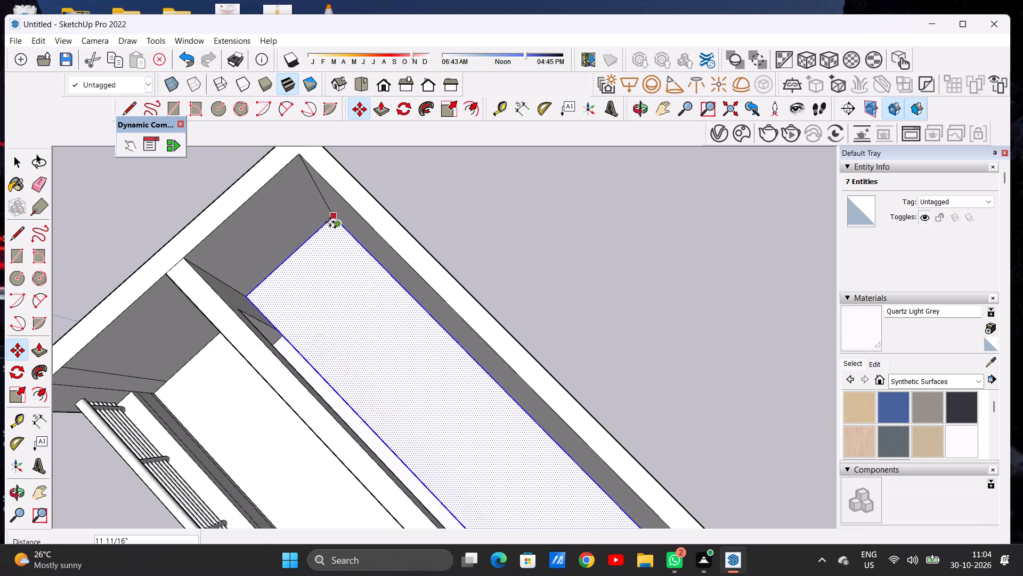
scroll(330, 222, down, 3)
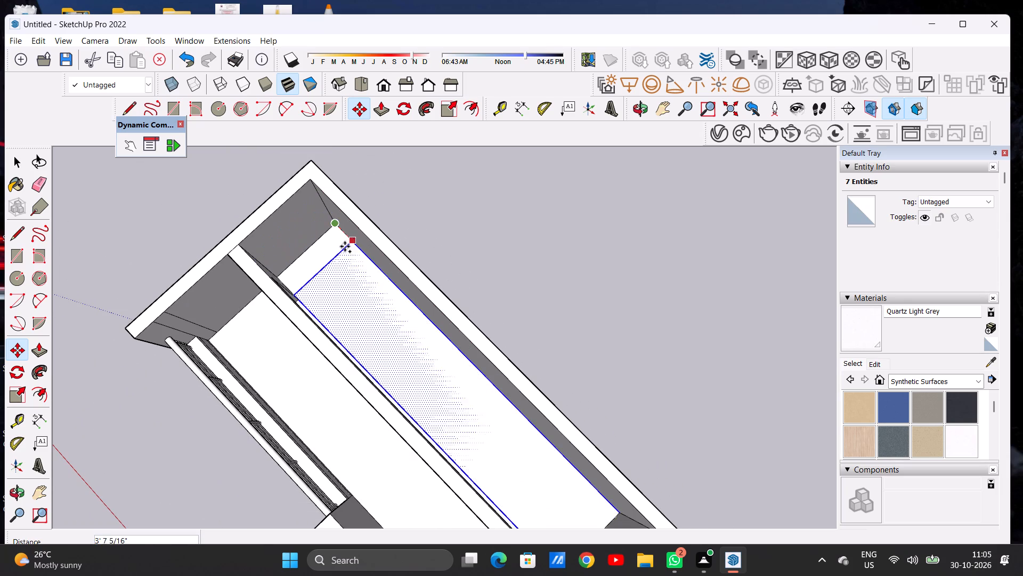
scroll(307, 183, up, 9)
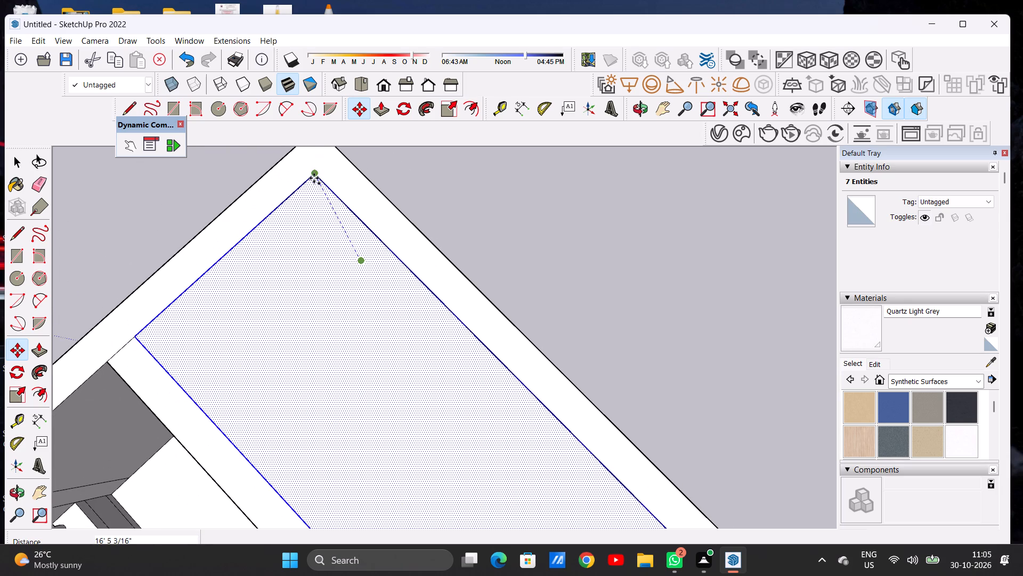
click(314, 178)
key(space)
click(488, 219)
Extrude the raised rear roof face upward about 1' 7 3/8" into a slab.
scroll(491, 364, down, 6)
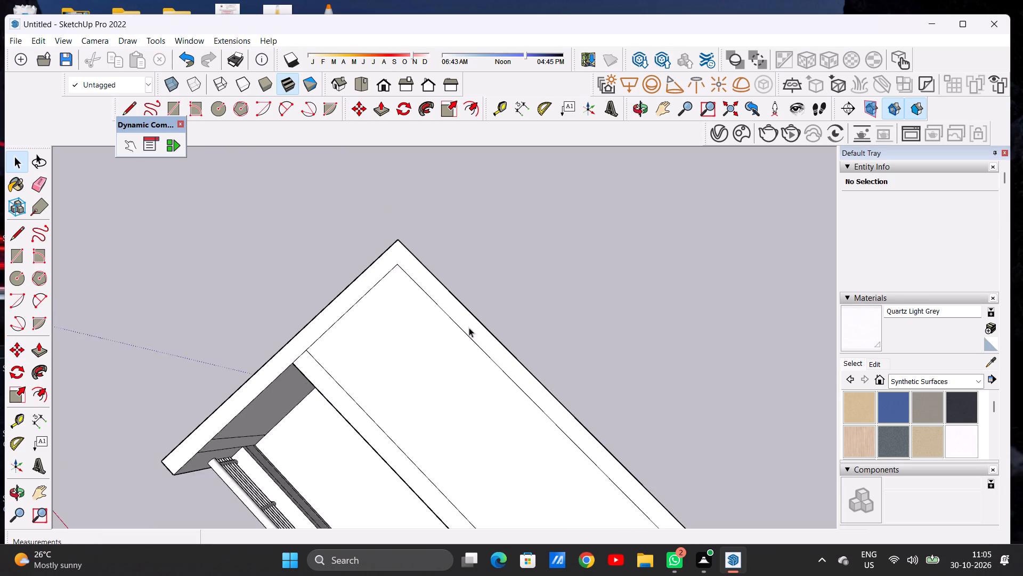
scroll(469, 327, down, 20)
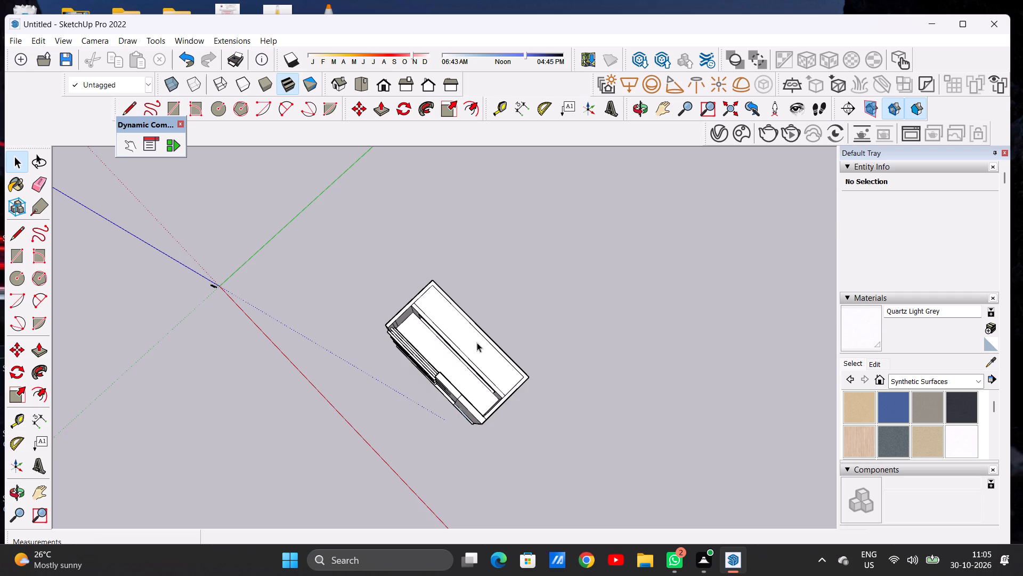
middle_drag(477, 388, 475, 252)
scroll(475, 303, up, 15)
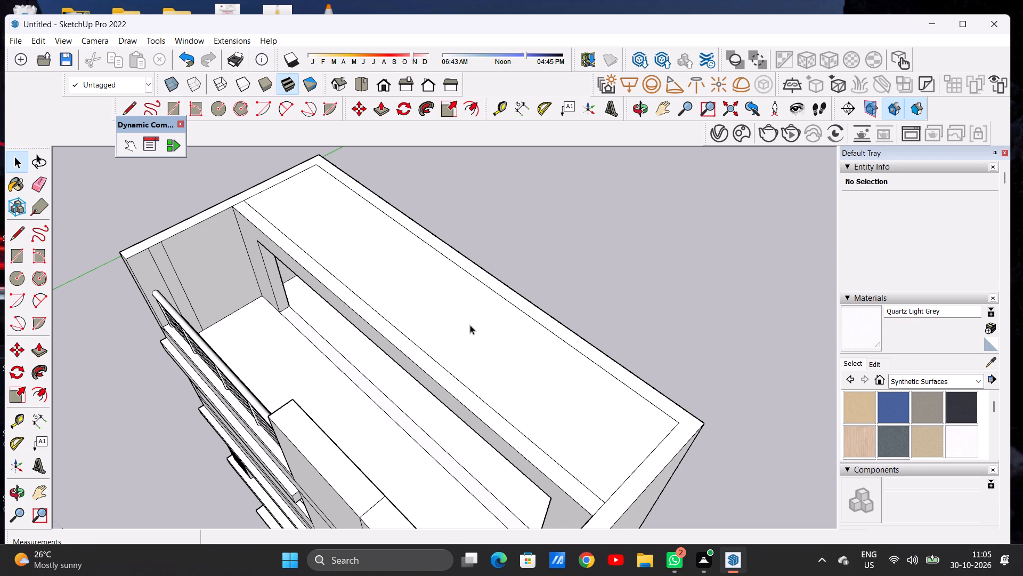
key(p)
scroll(470, 325, down, 6)
middle_drag(512, 384, 511, 314)
scroll(554, 346, up, 1)
scroll(554, 346, down, 1)
scroll(554, 346, up, 2)
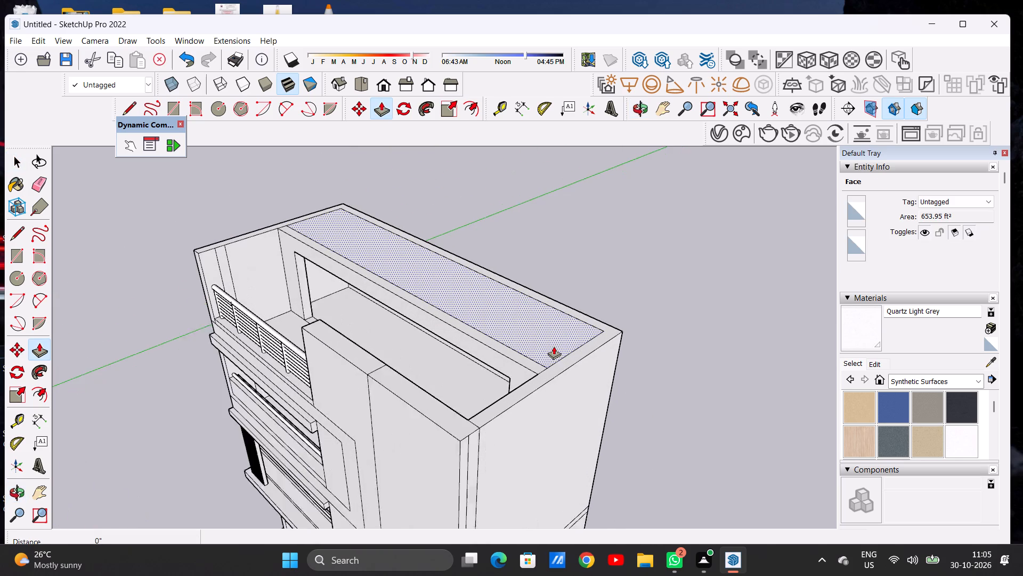
scroll(554, 346, up, 2)
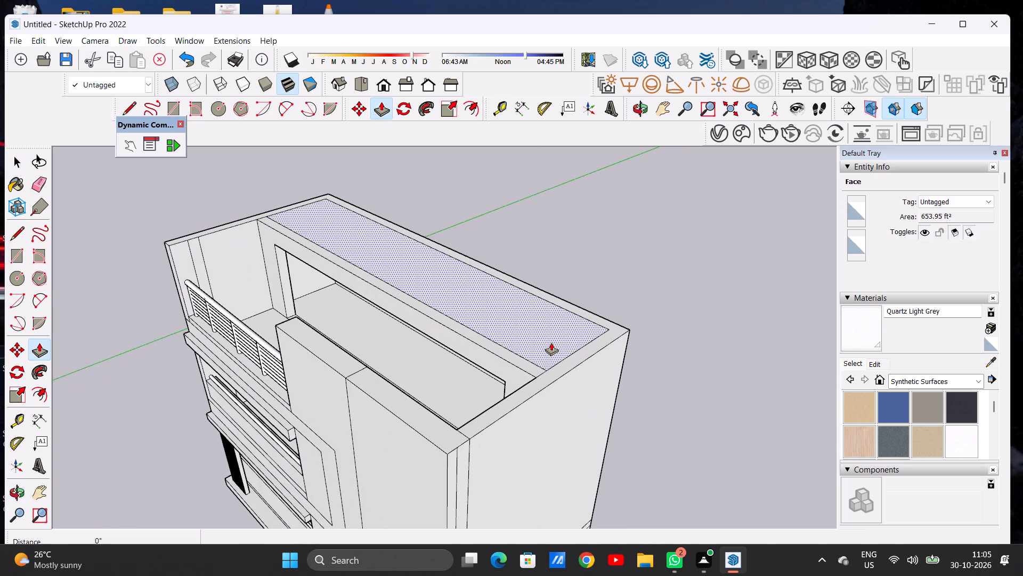
click(551, 342)
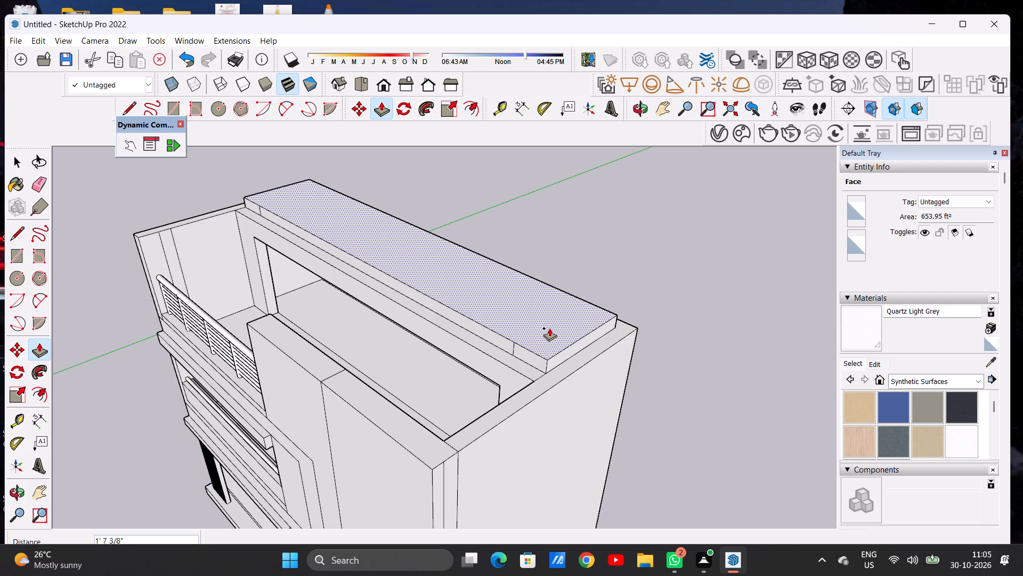
click(549, 327)
key(space)
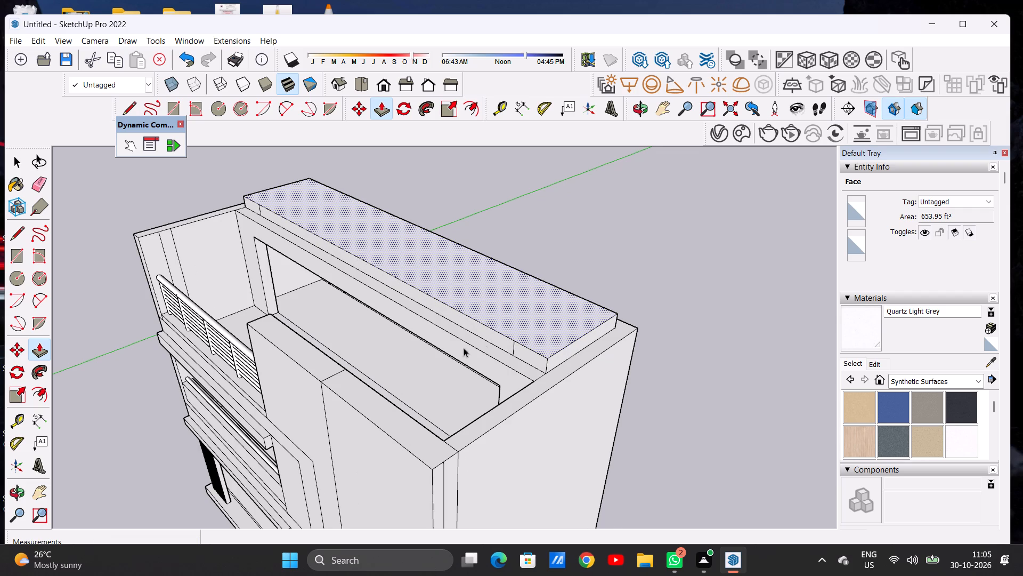
Erase the two short stray vertical edges near the ends of the roof slab's front side.
middle_drag(442, 363, 532, 334)
scroll(556, 315, up, 7)
scroll(557, 315, down, 1)
key(r)
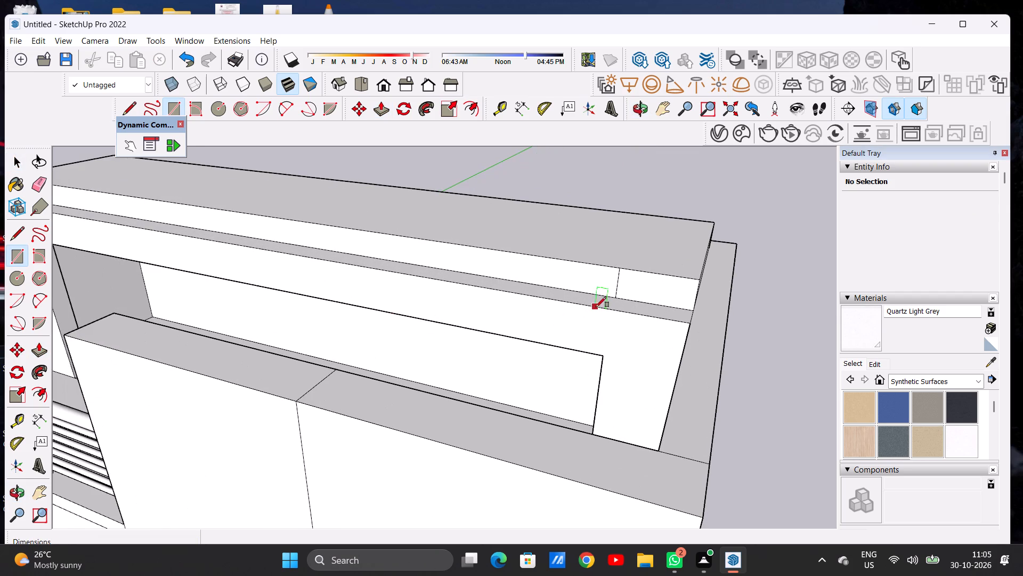
key(e)
scroll(608, 295, up, 5)
drag(612, 282, 624, 284)
scroll(592, 346, down, 19)
scroll(348, 295, up, 10)
scroll(342, 287, down, 2)
scroll(341, 285, up, 7)
drag(326, 279, 333, 286)
key(space)
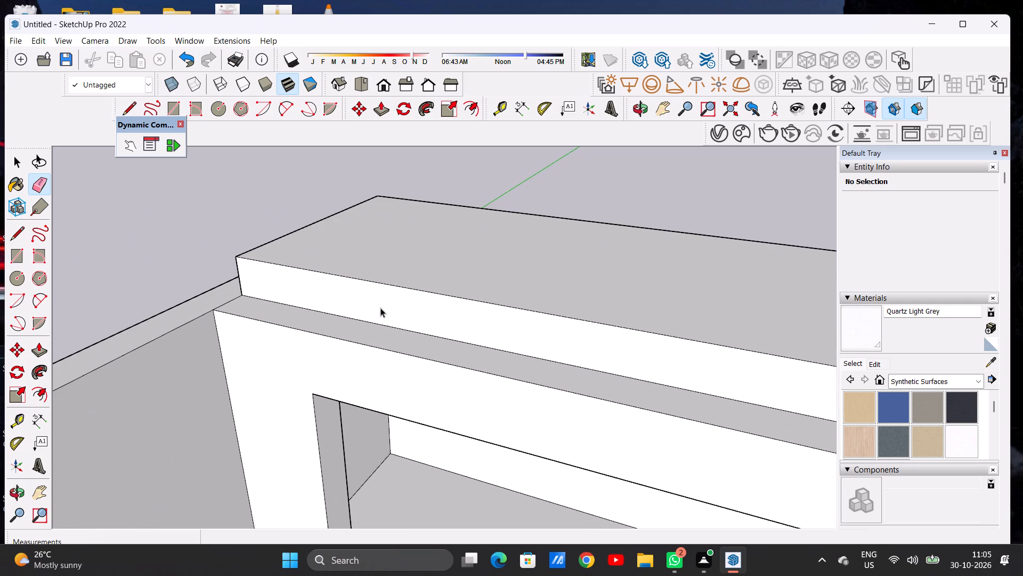
Extrude the roof slab's front side forward over the terrace to the inner edge of the front wall.
scroll(396, 318, down, 20)
scroll(396, 318, down, 1)
middle_drag(466, 340, 417, 333)
middle_drag(407, 333, 327, 361)
middle_drag(327, 369, 327, 374)
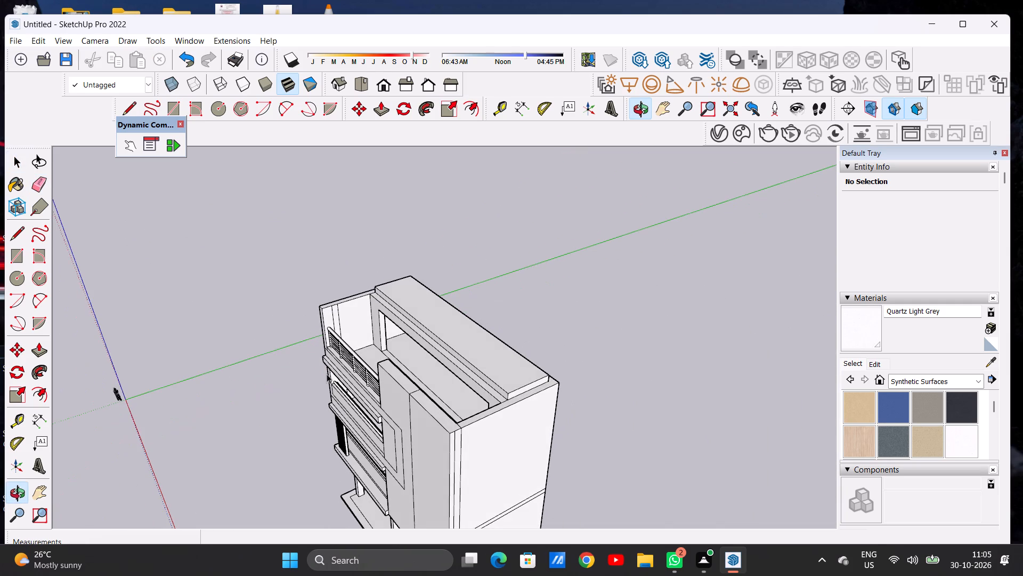
scroll(364, 374, down, 1)
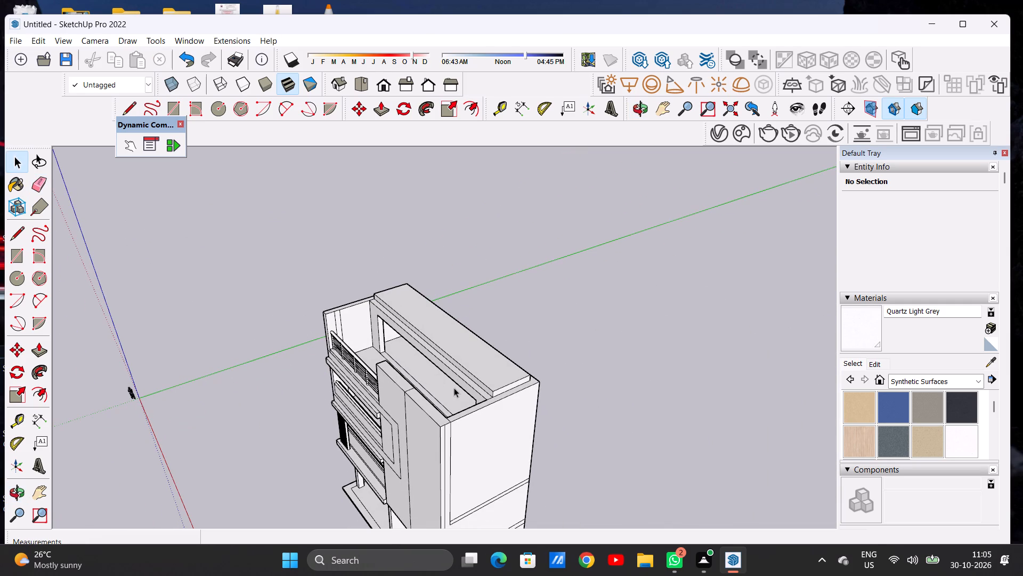
middle_drag(445, 414, 441, 363)
scroll(469, 362, up, 7)
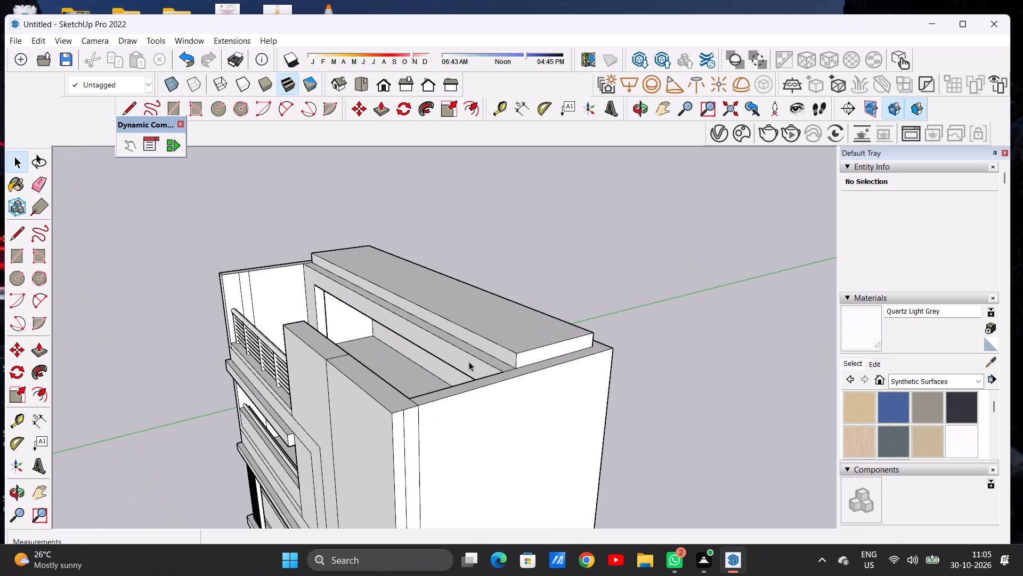
key(p)
scroll(509, 349, up, 5)
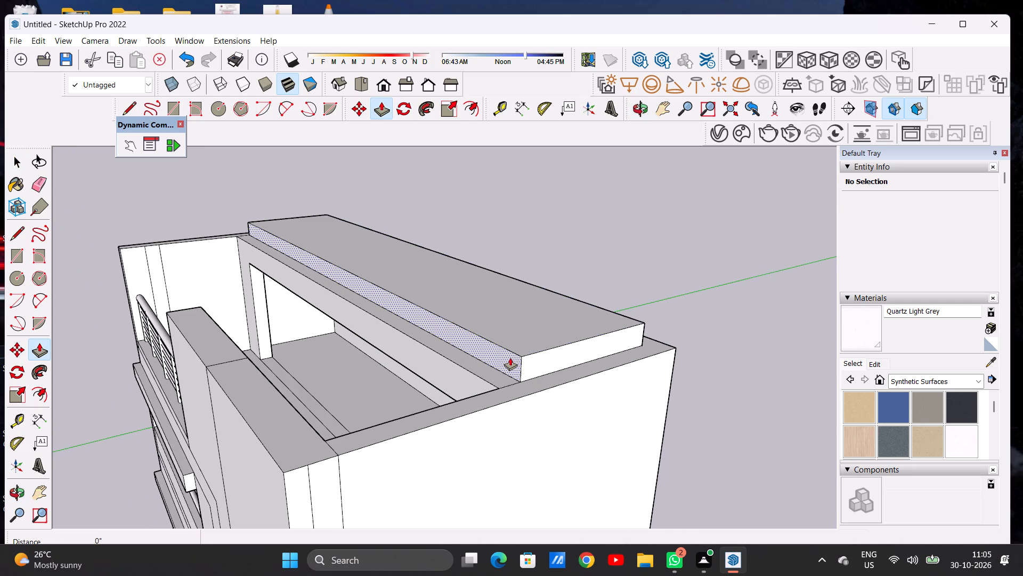
click(511, 363)
scroll(355, 380, down, 5)
scroll(346, 403, up, 1)
scroll(346, 403, down, 2)
scroll(346, 404, up, 10)
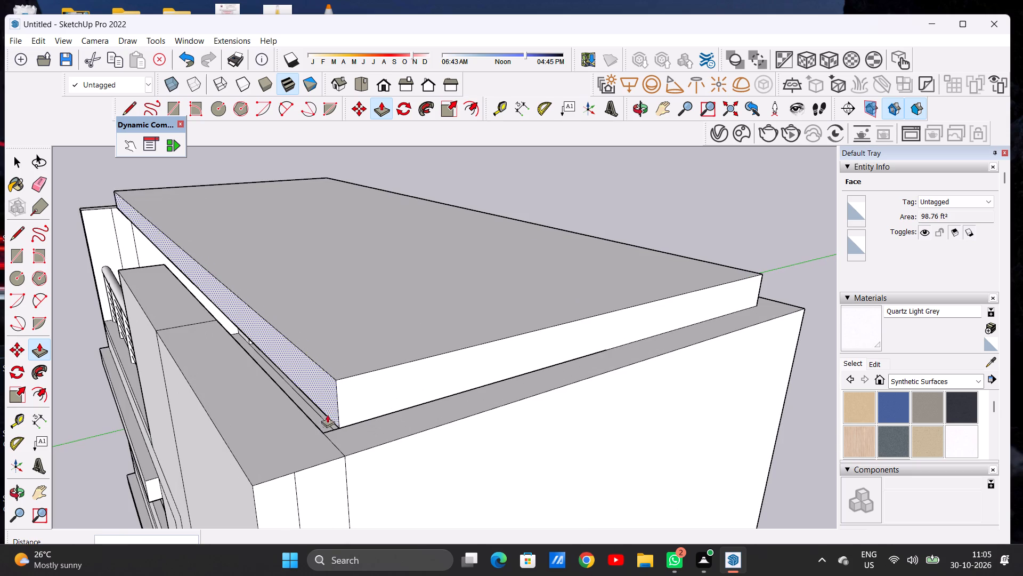
click(329, 441)
key(space)
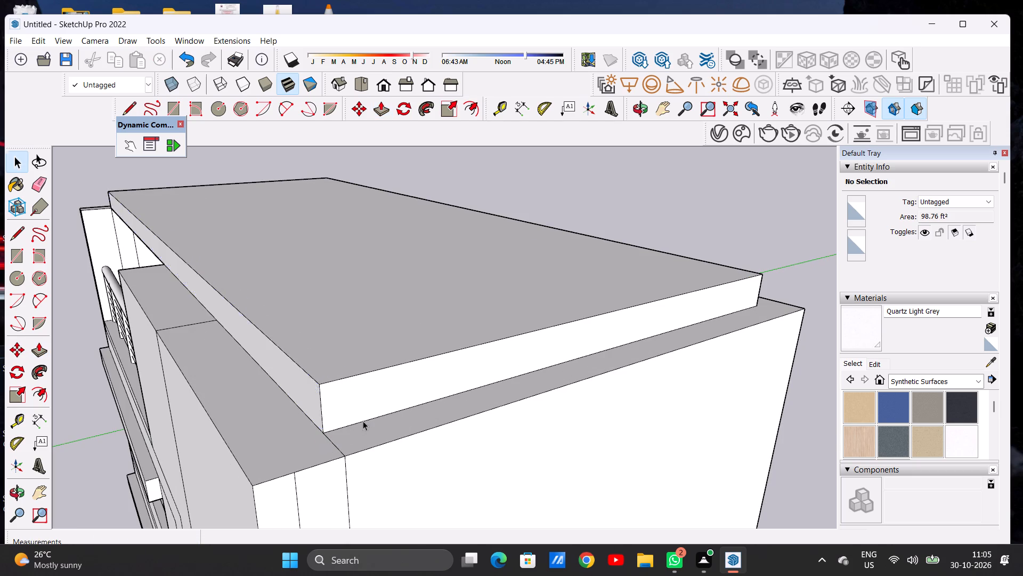
scroll(375, 421, down, 4)
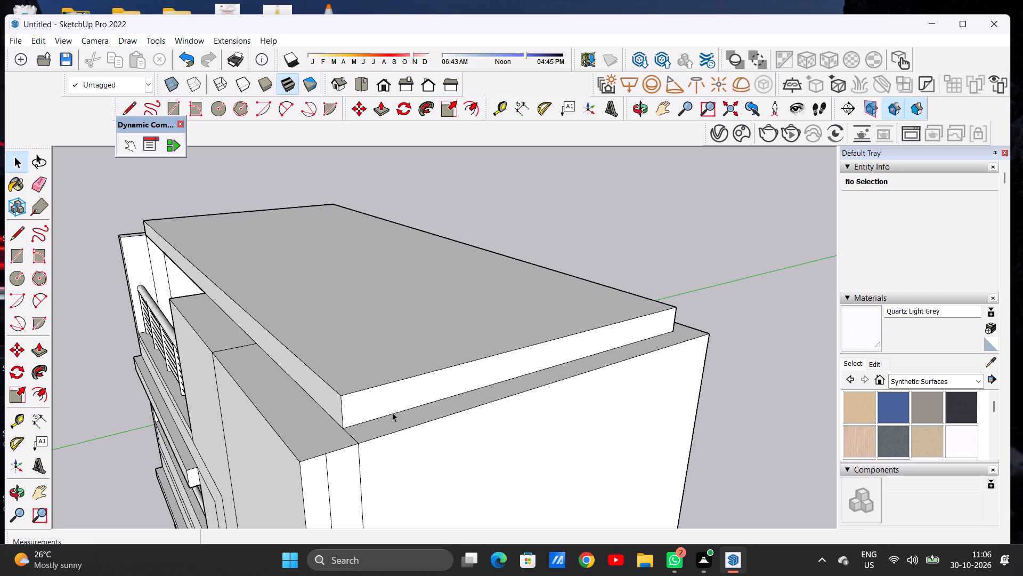
Extrude the roof slab's front side forward about 2' 9 7/16", flush with the outer face of the front wall.
scroll(389, 407, down, 7)
scroll(376, 311, down, 10)
scroll(372, 298, up, 1)
scroll(372, 298, down, 2)
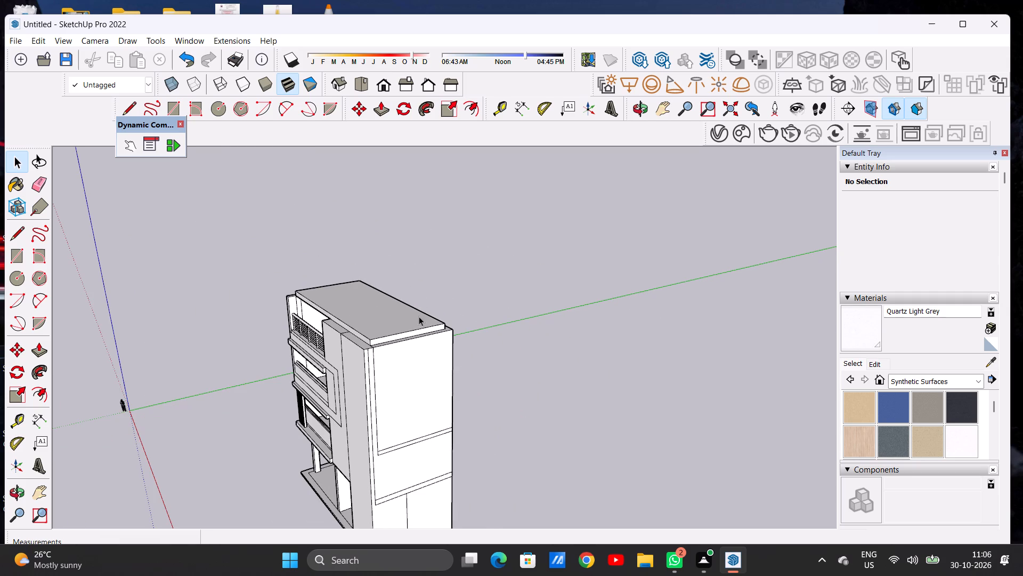
scroll(421, 332, up, 1)
scroll(330, 352, down, 5)
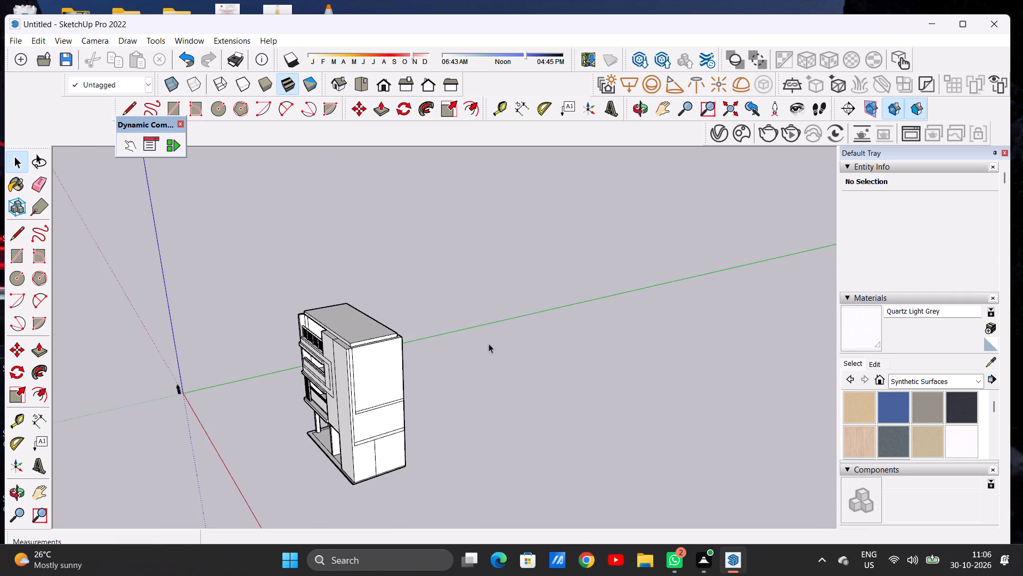
scroll(377, 357, down, 5)
middle_drag(416, 365, 540, 340)
middle_drag(352, 387, 526, 347)
scroll(332, 369, up, 13)
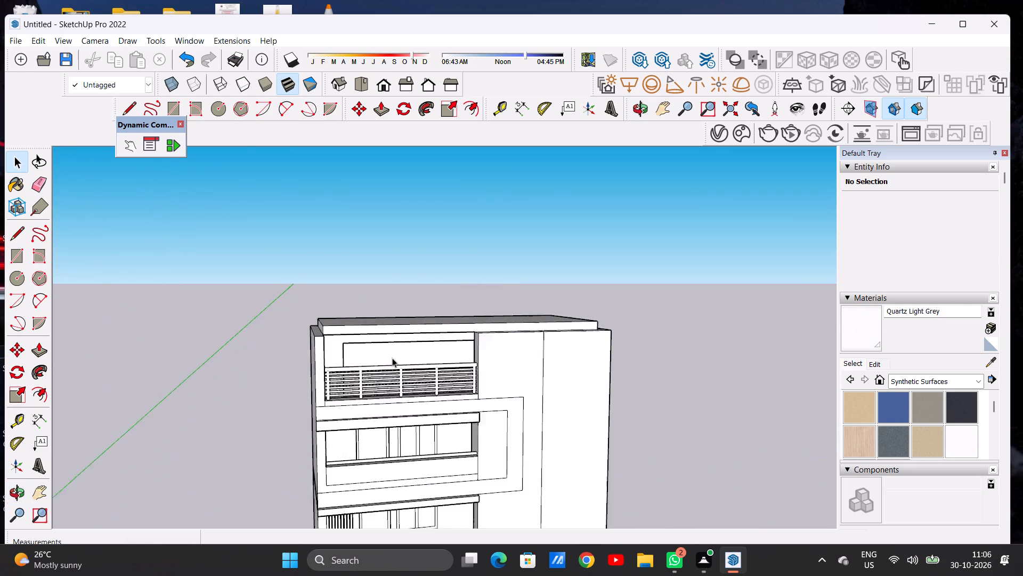
scroll(392, 358, up, 2)
middle_drag(361, 339, 332, 449)
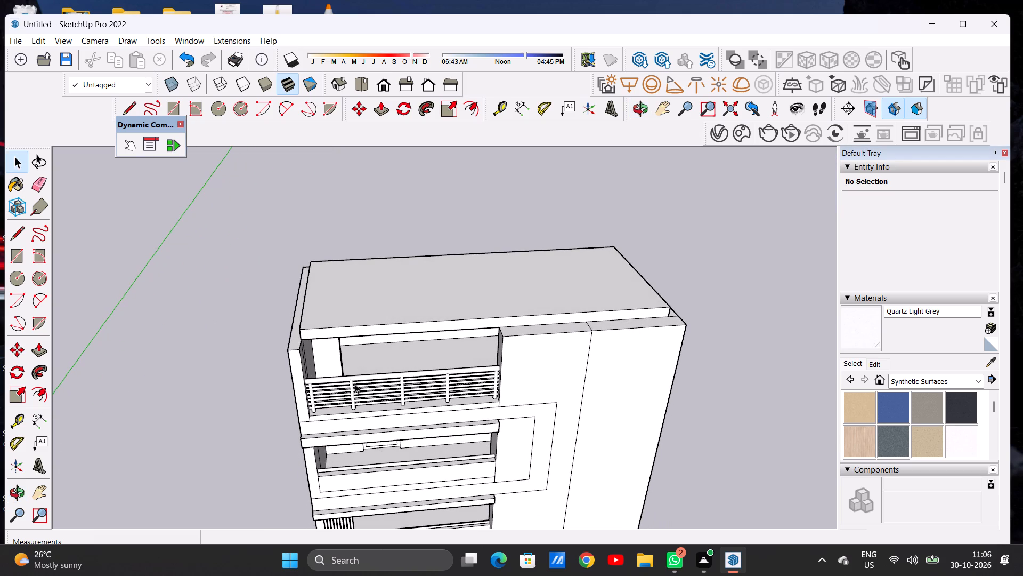
middle_drag(353, 359, 455, 350)
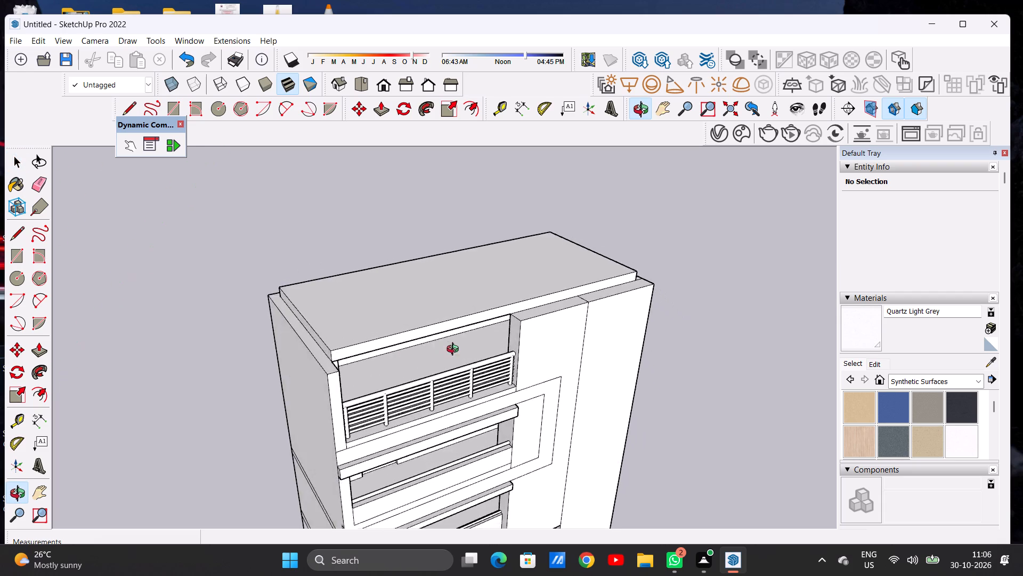
middle_drag(455, 350, 481, 354)
scroll(342, 360, up, 5)
scroll(340, 363, down, 1)
key(p)
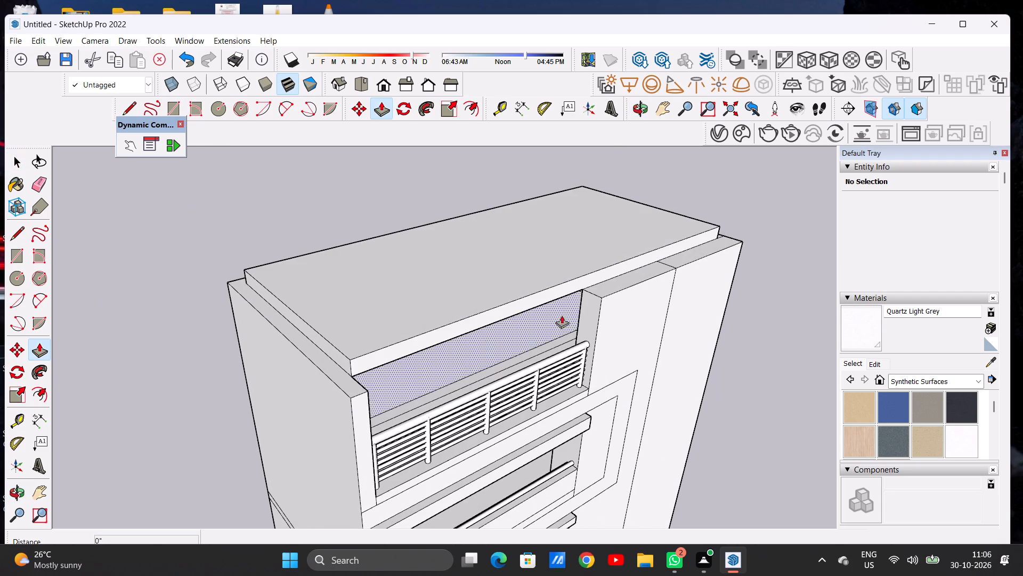
scroll(566, 289, up, 5)
click(567, 287)
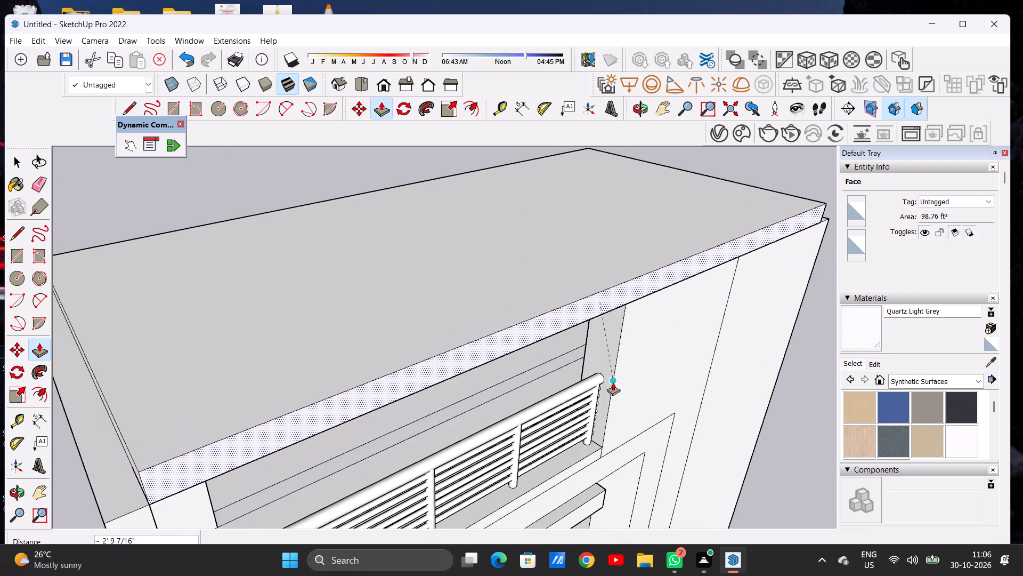
click(613, 382)
key(space)
Extrude the roof slab's short side at the end away from the terrace outward about 1' 7 15/16" to the side wall's outer face.
middle_drag(577, 350, 477, 317)
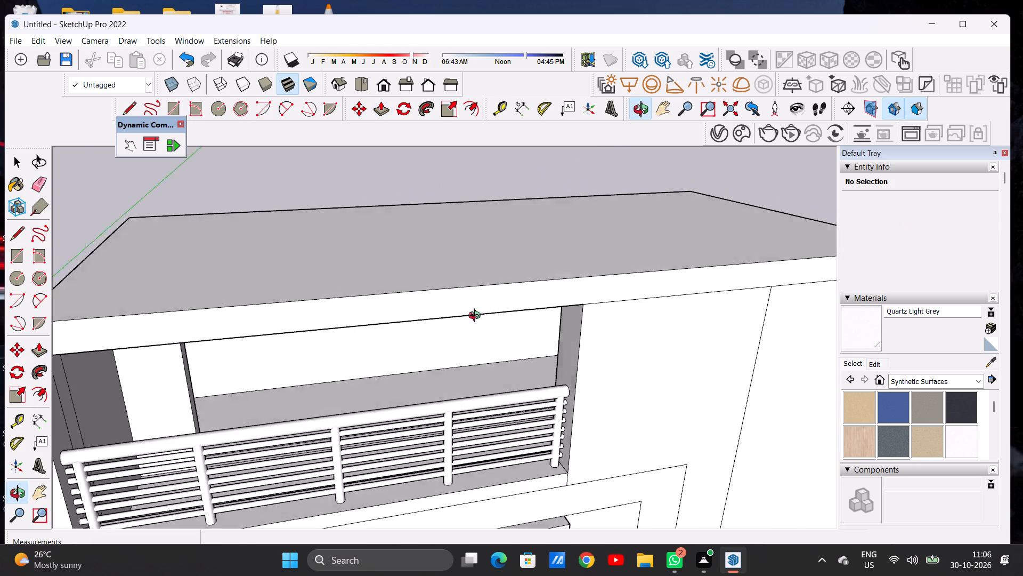
middle_drag(477, 317, 452, 314)
scroll(572, 352, down, 14)
middle_drag(619, 343, 453, 339)
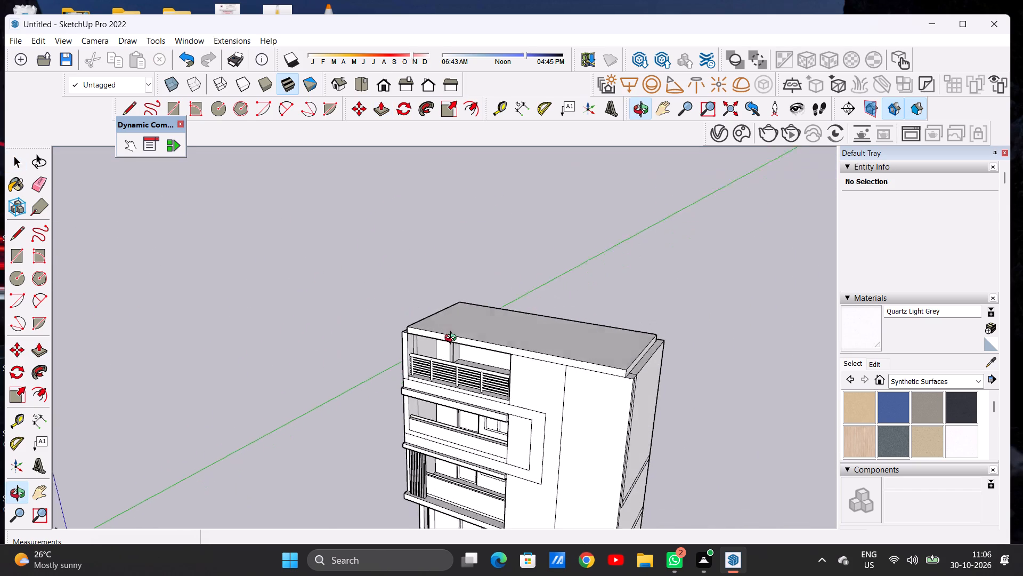
middle_drag(453, 339, 453, 346)
scroll(637, 371, up, 12)
key(p)
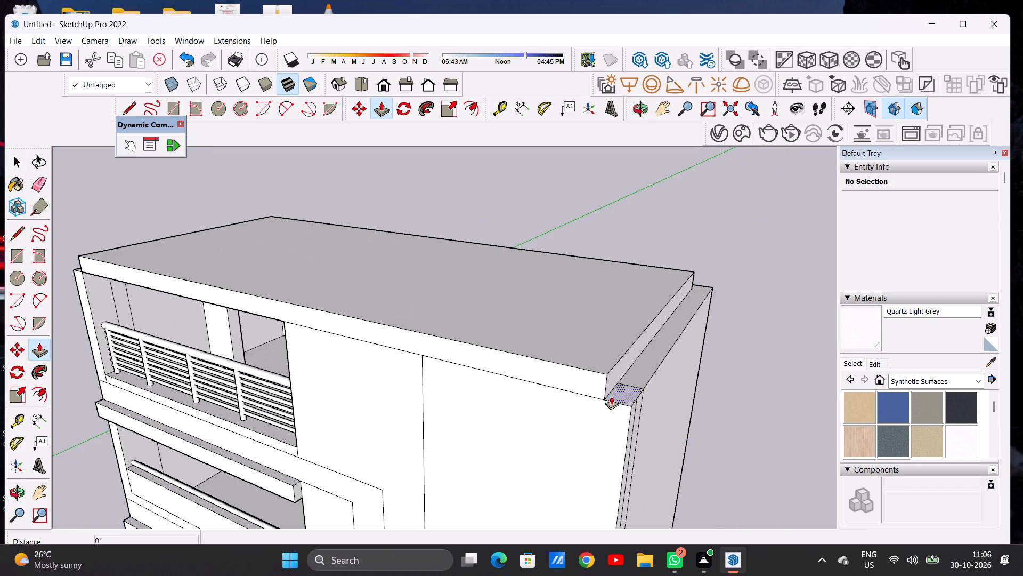
scroll(611, 396, up, 7)
click(608, 380)
click(653, 421)
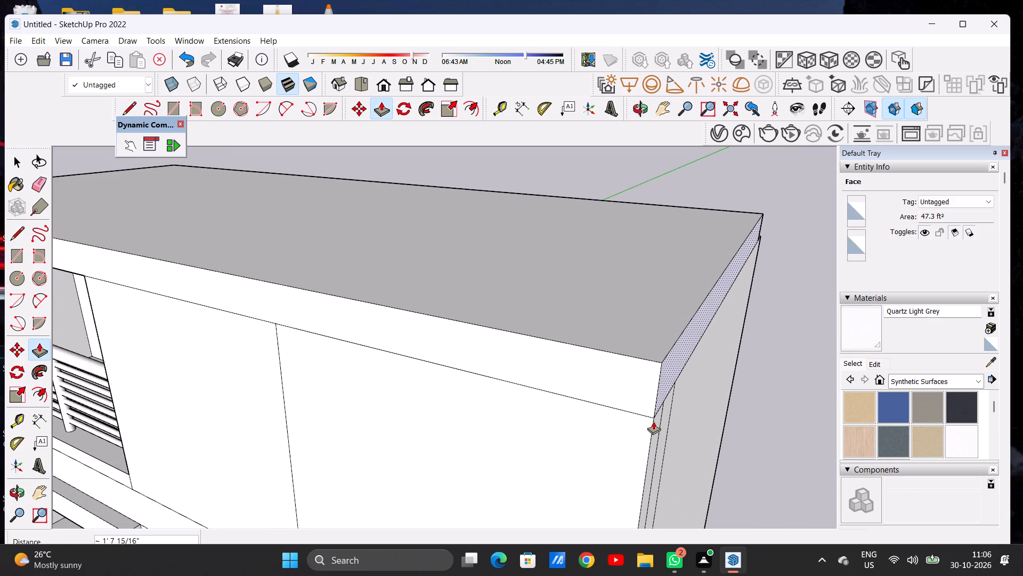
key(space)
Extrude the roof slab's rear side outward about 1' 7 15/16", flush with the outer face of the rear wall.
scroll(627, 364, down, 10)
scroll(581, 347, down, 6)
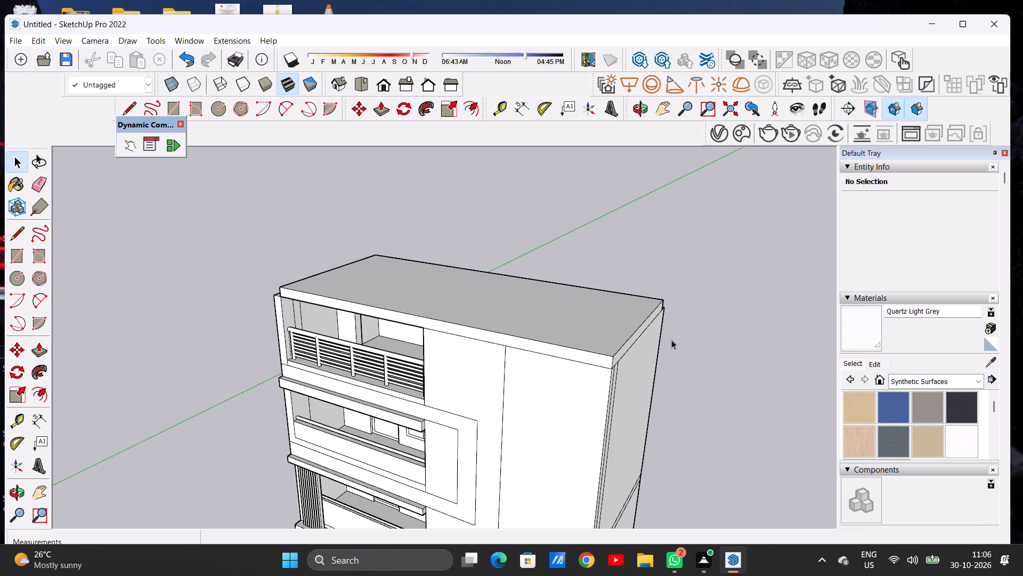
middle_drag(671, 340, 368, 386)
scroll(480, 436, up, 2)
scroll(480, 436, down, 1)
scroll(480, 436, up, 8)
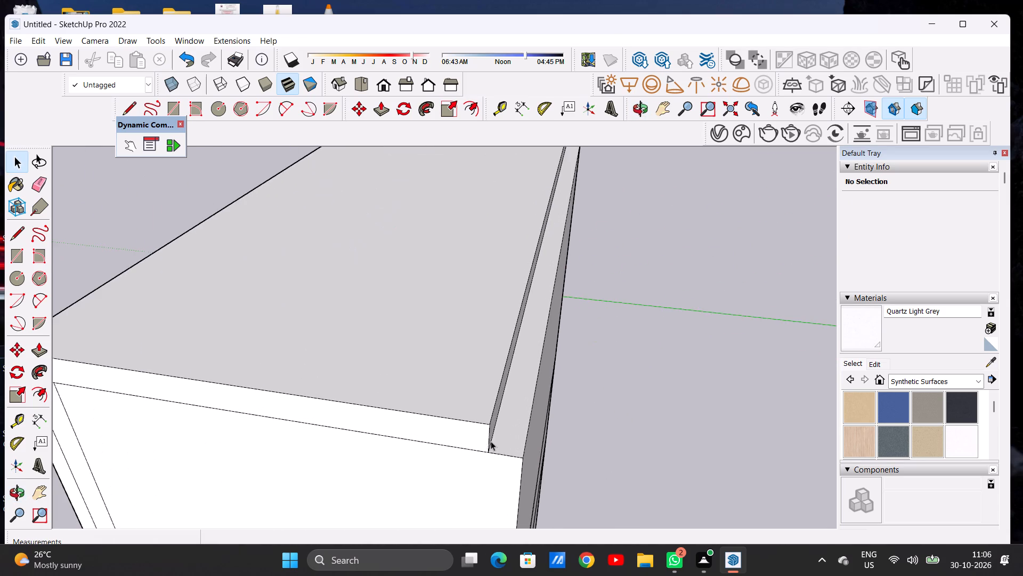
middle_drag(456, 421, 425, 392)
key(p)
scroll(483, 409, up, 4)
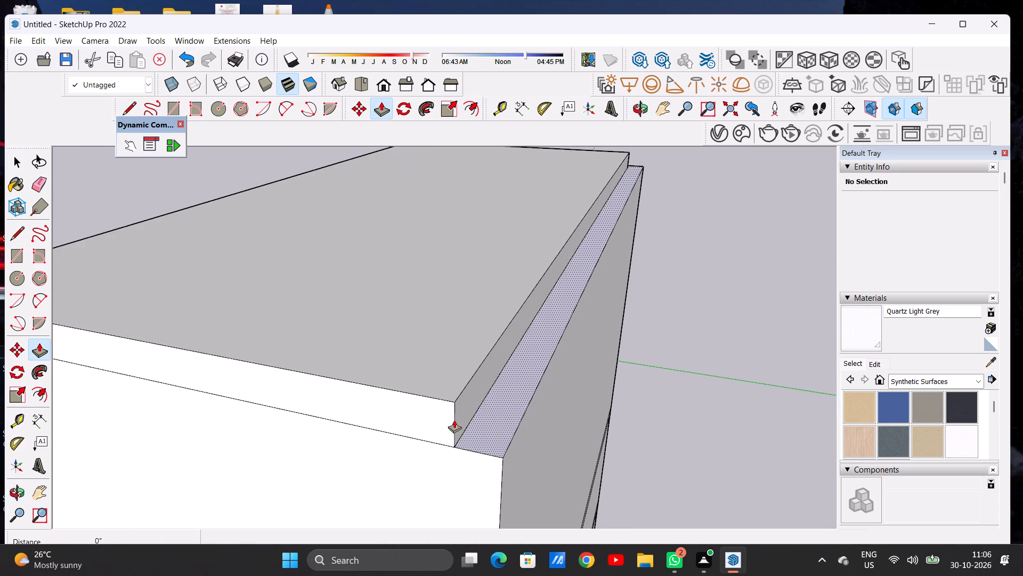
click(454, 420)
click(506, 469)
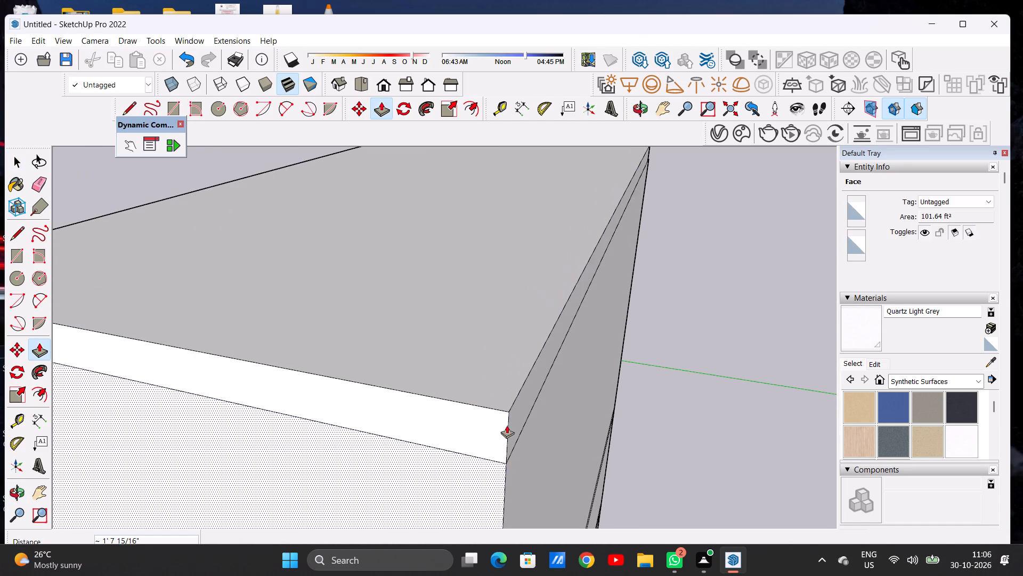
Extrude the roof slab's remaining short side at the terrace end outward about 1' 7 15/16" to the side wall's outer face.
scroll(507, 425, down, 10)
scroll(508, 401, down, 13)
middle_drag(618, 371, 511, 354)
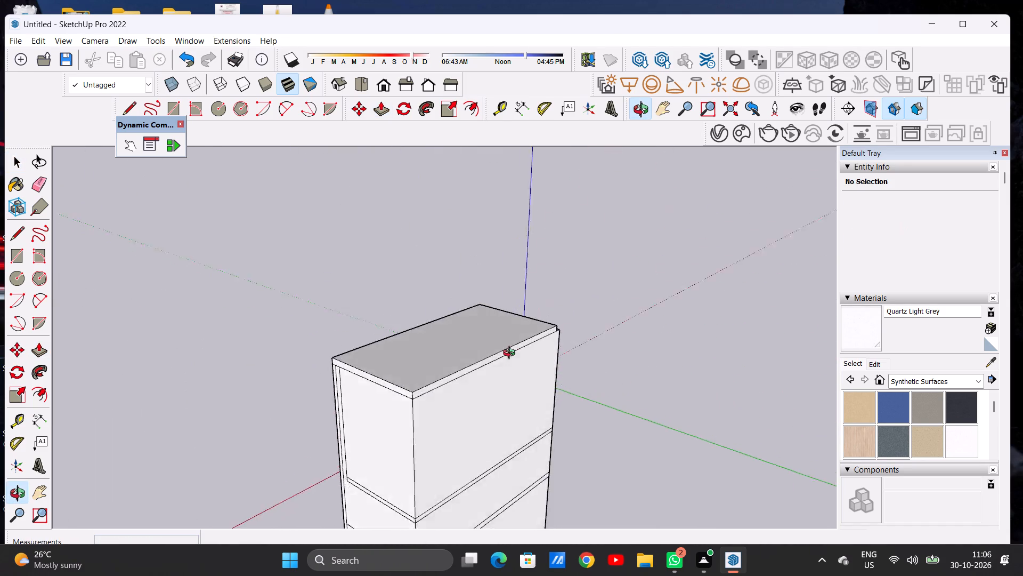
middle_drag(511, 354, 296, 349)
middle_drag(518, 368, 421, 391)
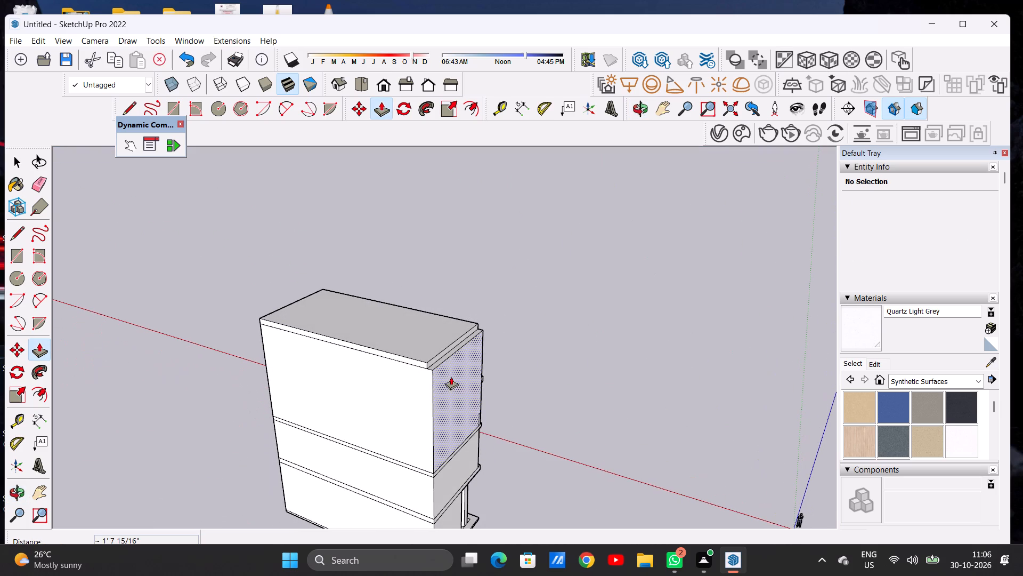
scroll(429, 357, up, 5)
scroll(429, 357, down, 1)
scroll(429, 357, up, 2)
scroll(436, 365, down, 1)
scroll(436, 365, up, 10)
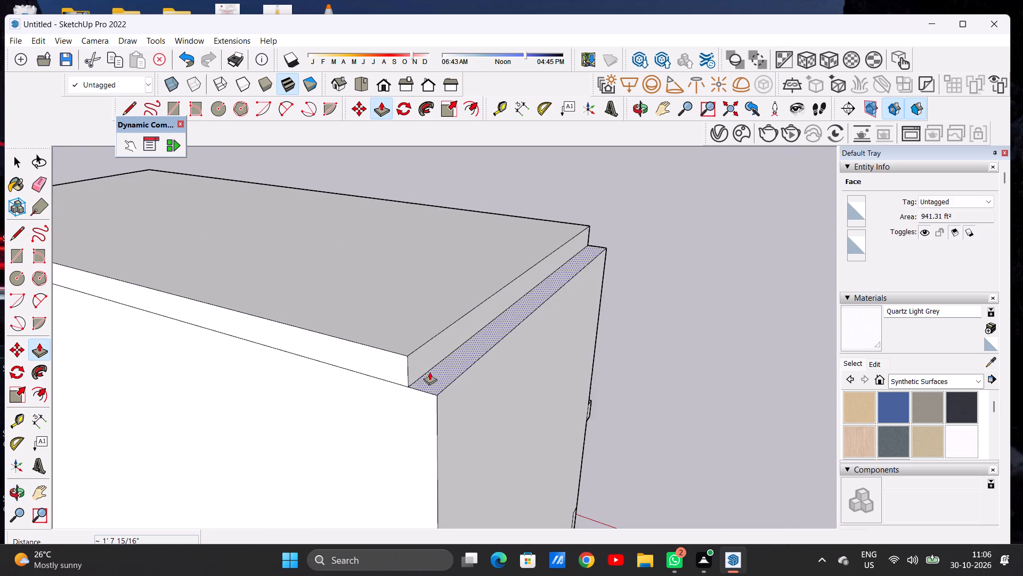
scroll(429, 372, up, 3)
scroll(416, 364, down, 1)
scroll(416, 364, up, 2)
click(416, 364)
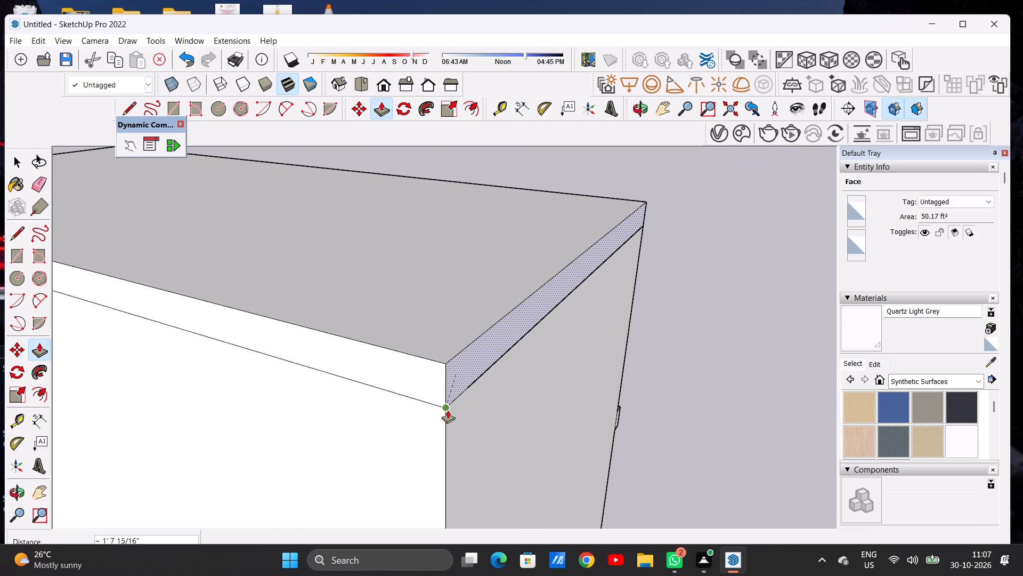
click(448, 410)
key(space)
Examine the house's whole front elevation, from the completed roof slab and terrace railing down to the ground level.
middle_drag(619, 416, 412, 415)
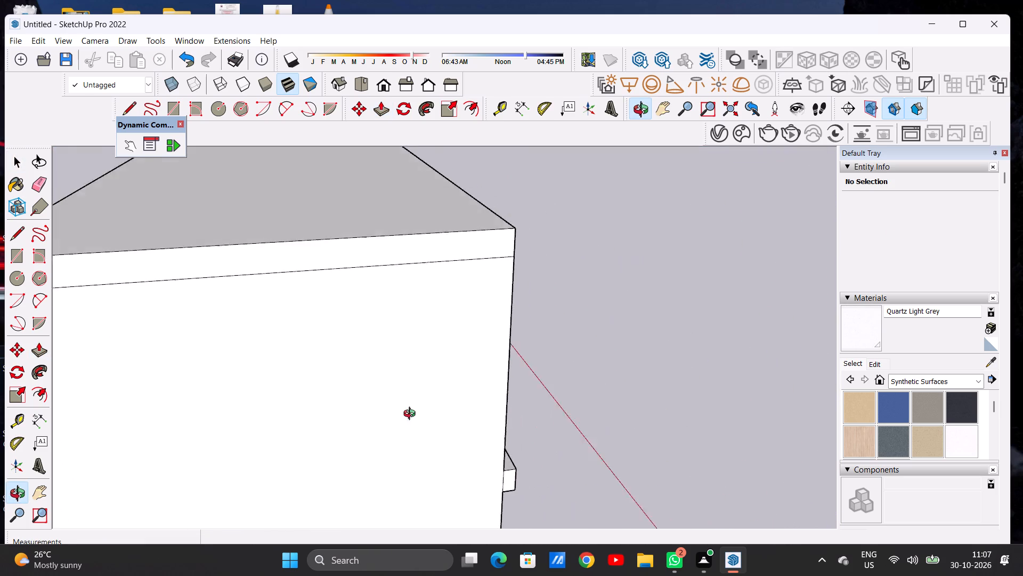
middle_drag(412, 415, 403, 414)
scroll(556, 417, down, 13)
middle_drag(618, 412, 315, 362)
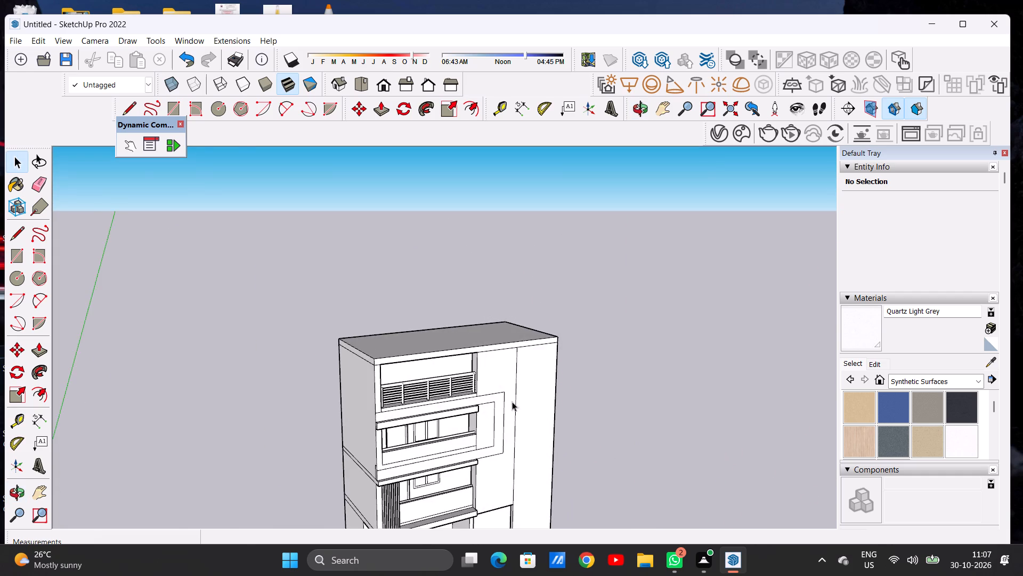
scroll(512, 402, down, 7)
middle_drag(535, 410, 409, 364)
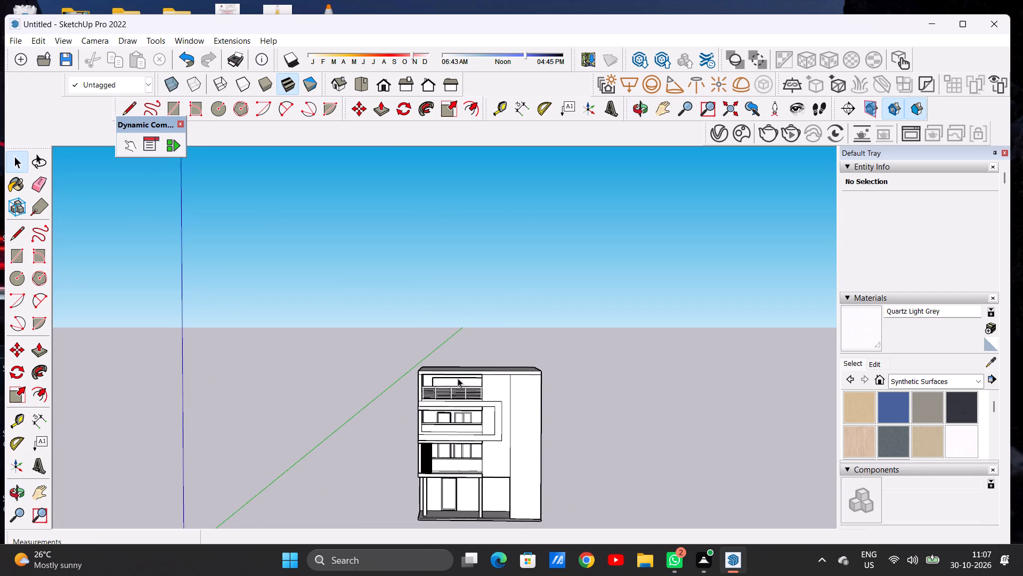
scroll(458, 382, up, 3)
scroll(461, 391, down, 1)
scroll(462, 391, up, 1)
scroll(462, 391, down, 1)
scroll(478, 382, up, 13)
scroll(477, 382, down, 11)
scroll(429, 393, down, 5)
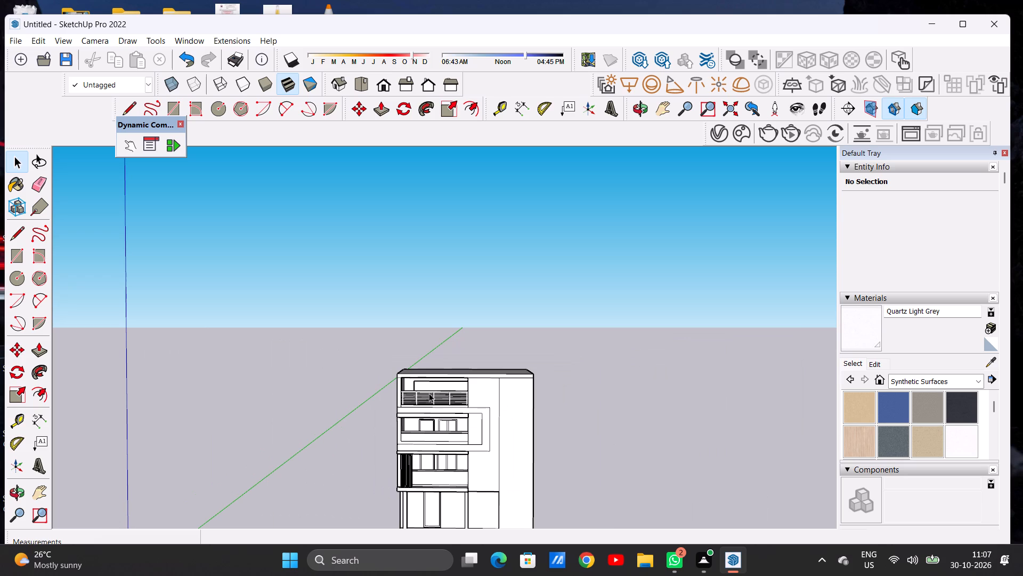
scroll(427, 391, down, 5)
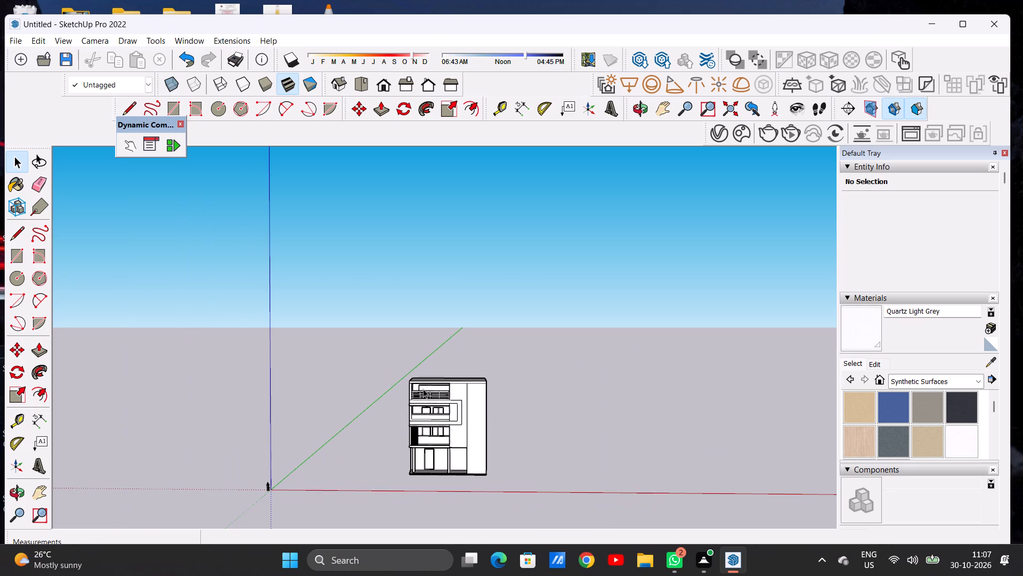
middle_drag(442, 385, 447, 376)
scroll(460, 379, up, 11)
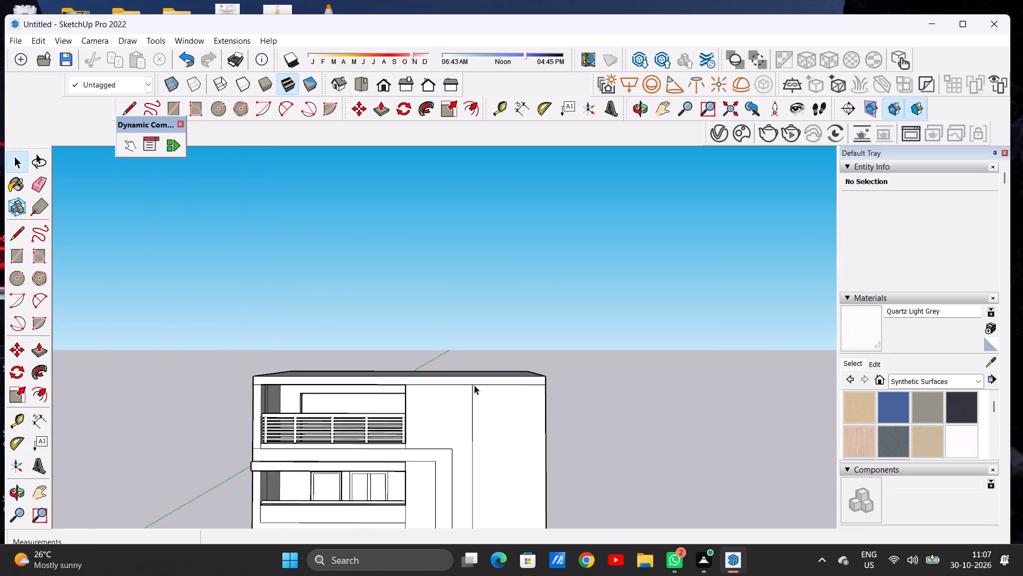
scroll(474, 385, up, 7)
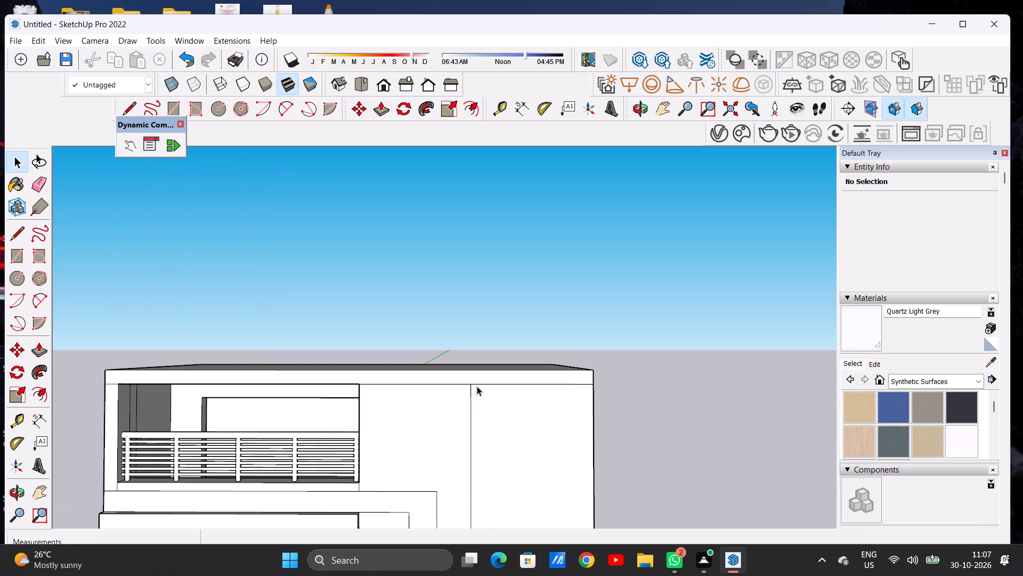
scroll(476, 384, down, 18)
scroll(491, 382, up, 5)
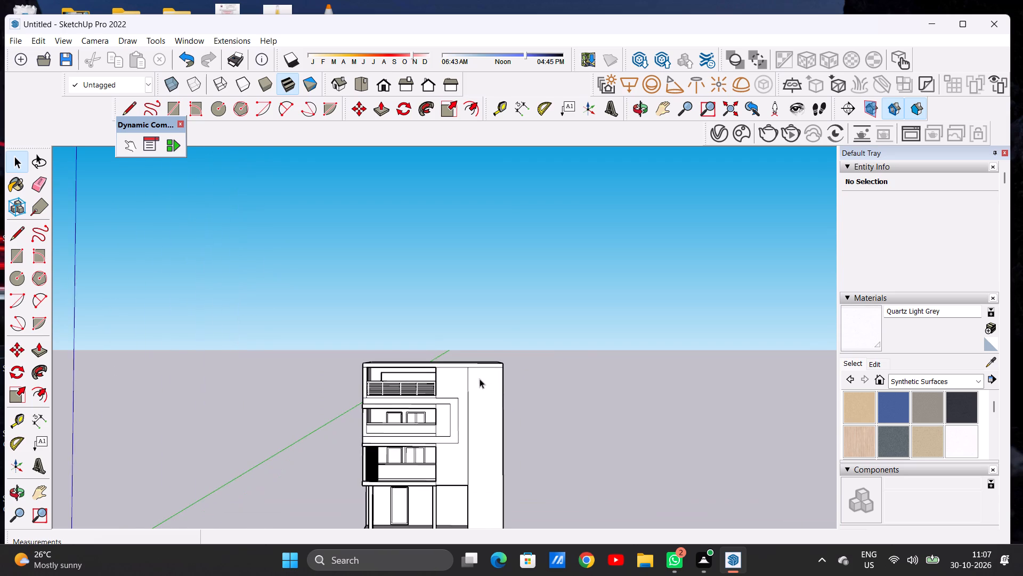
scroll(480, 379, up, 3)
scroll(477, 376, down, 1)
scroll(477, 376, up, 2)
scroll(481, 369, down, 4)
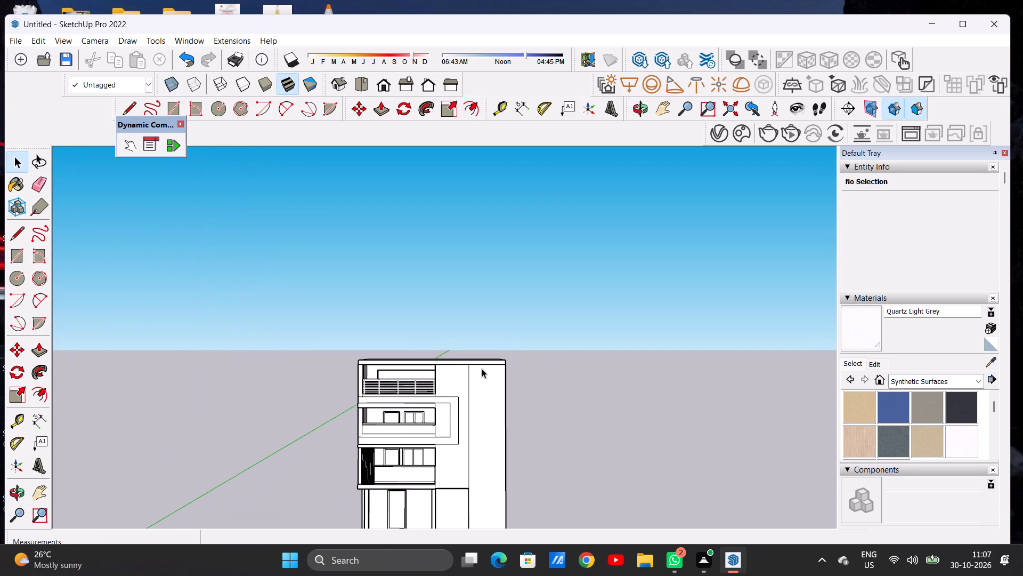
Draw a vertical line about 50' 7" down the blank front wall from the roof slab, closing it about 3' 5" across to the ground-floor recess's corner.
key(l)
scroll(474, 340, down, 4)
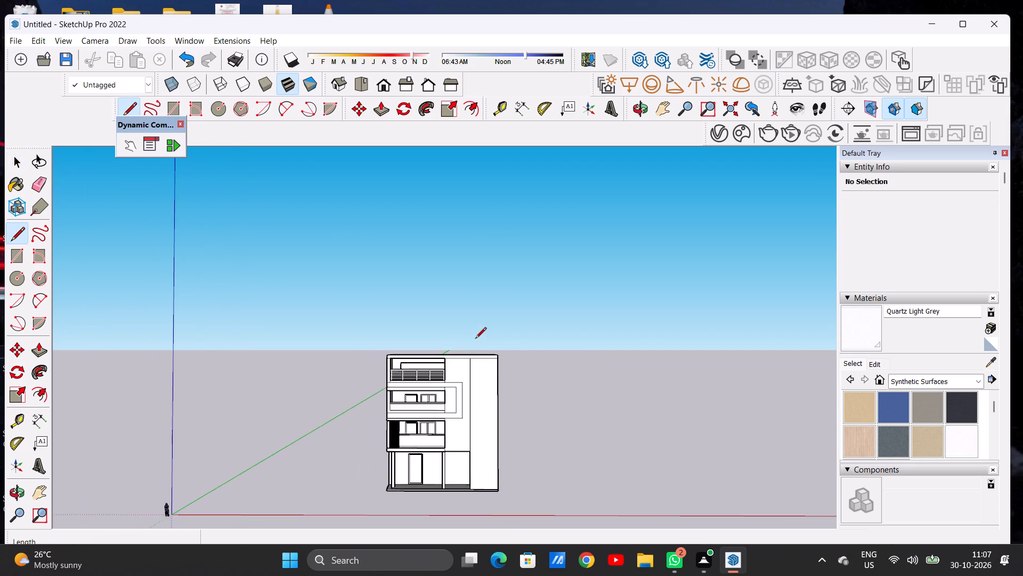
scroll(480, 405, up, 7)
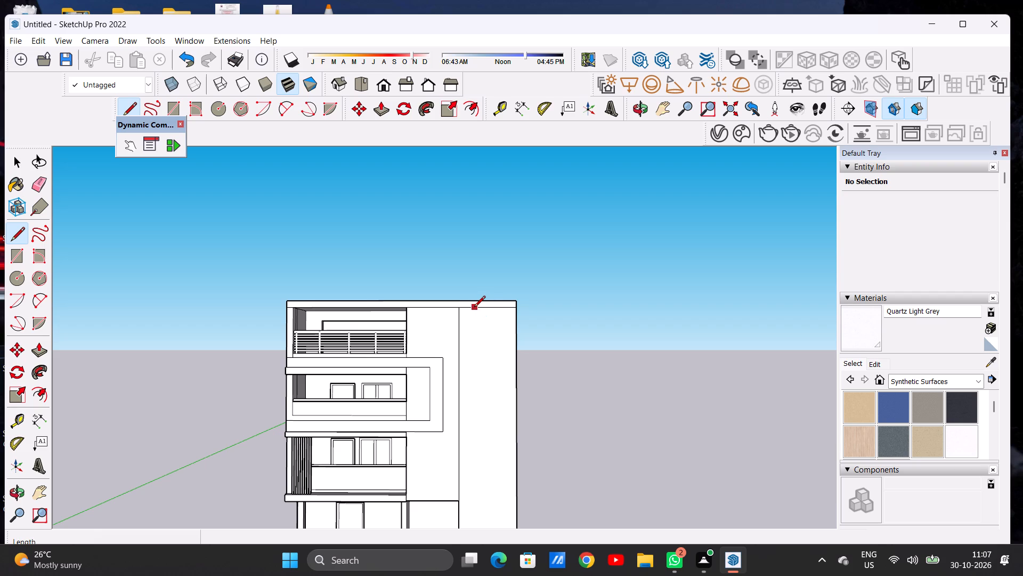
scroll(475, 308, up, 6)
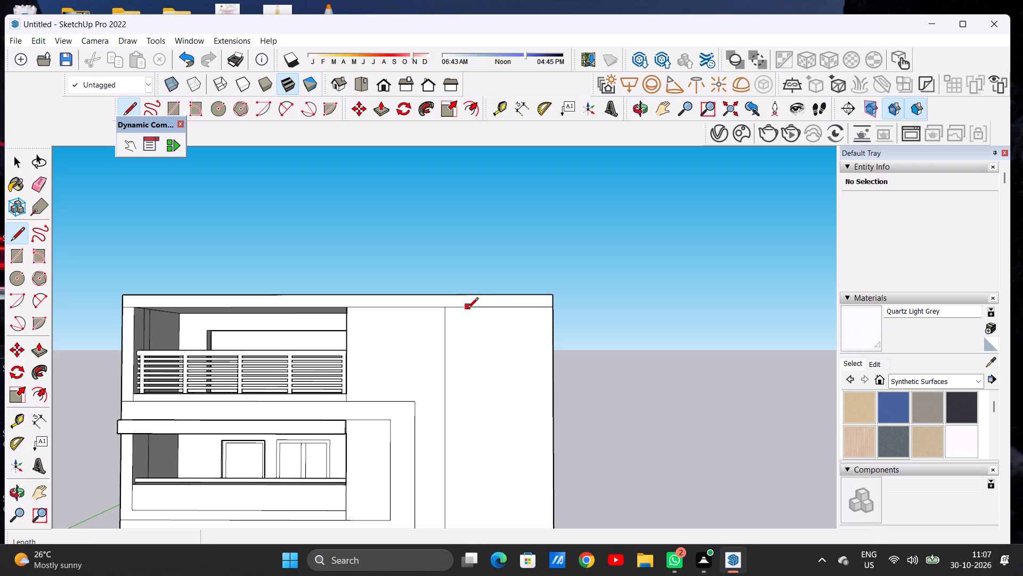
click(469, 309)
scroll(471, 312, down, 20)
scroll(471, 312, down, 1)
scroll(468, 373, up, 7)
scroll(468, 376, down, 1)
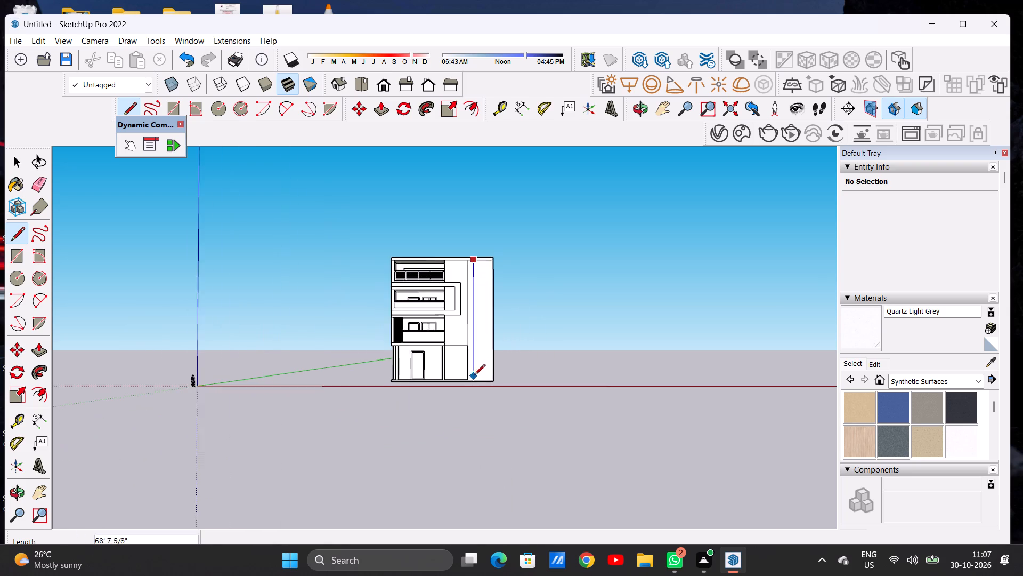
scroll(480, 372, up, 7)
scroll(478, 366, down, 1)
scroll(478, 366, up, 5)
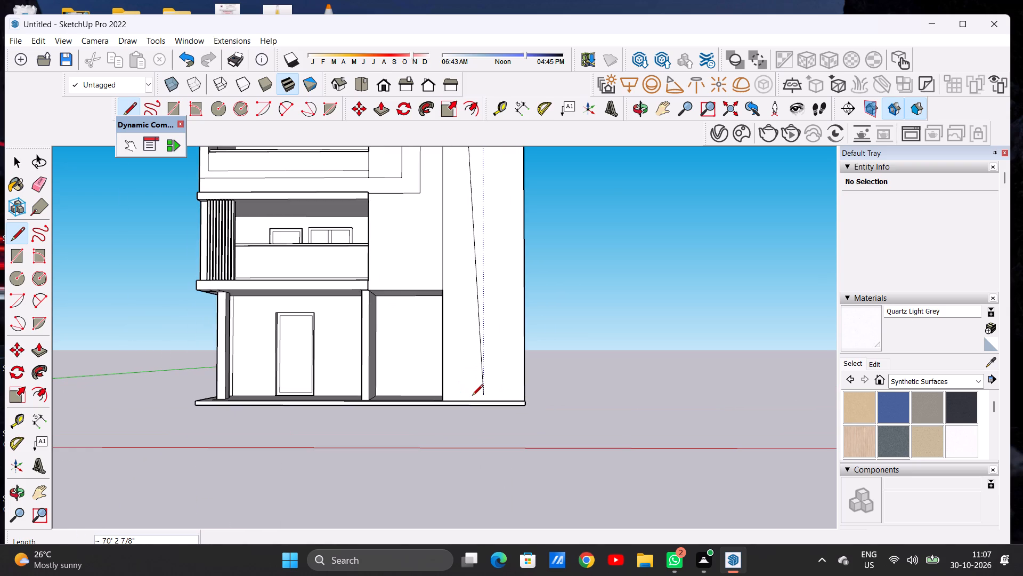
scroll(457, 287, down, 4)
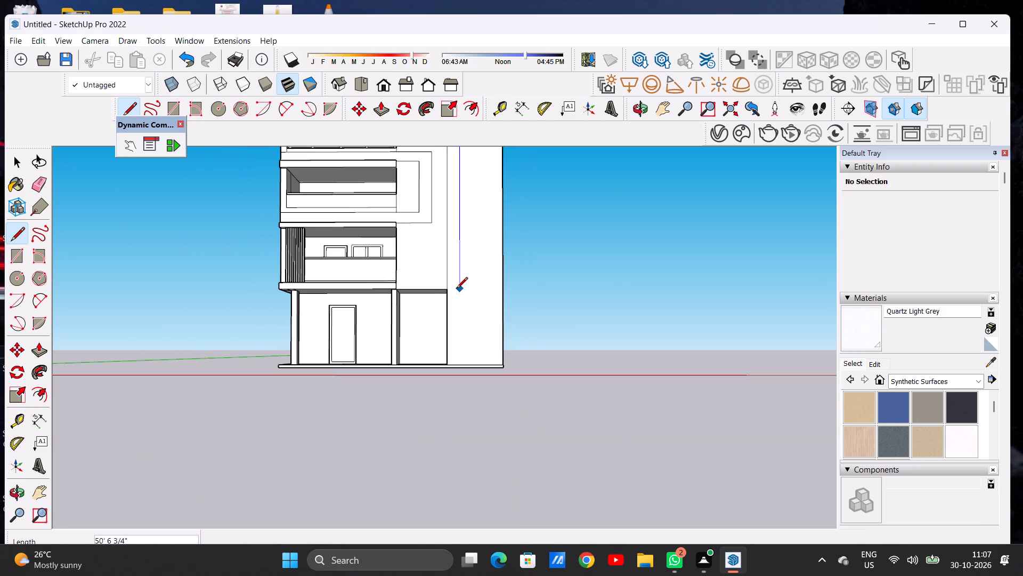
scroll(457, 289, up, 5)
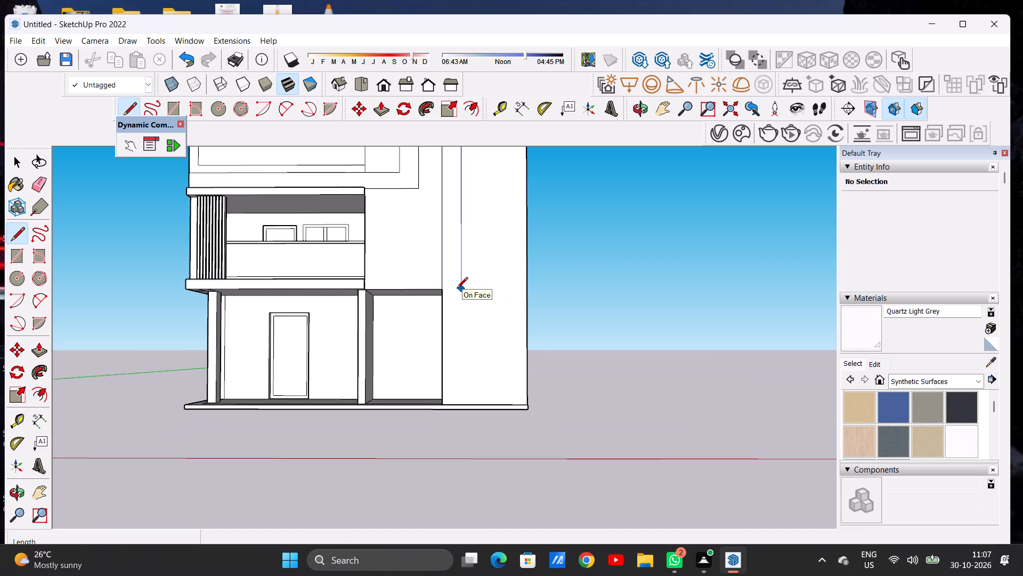
scroll(457, 289, up, 7)
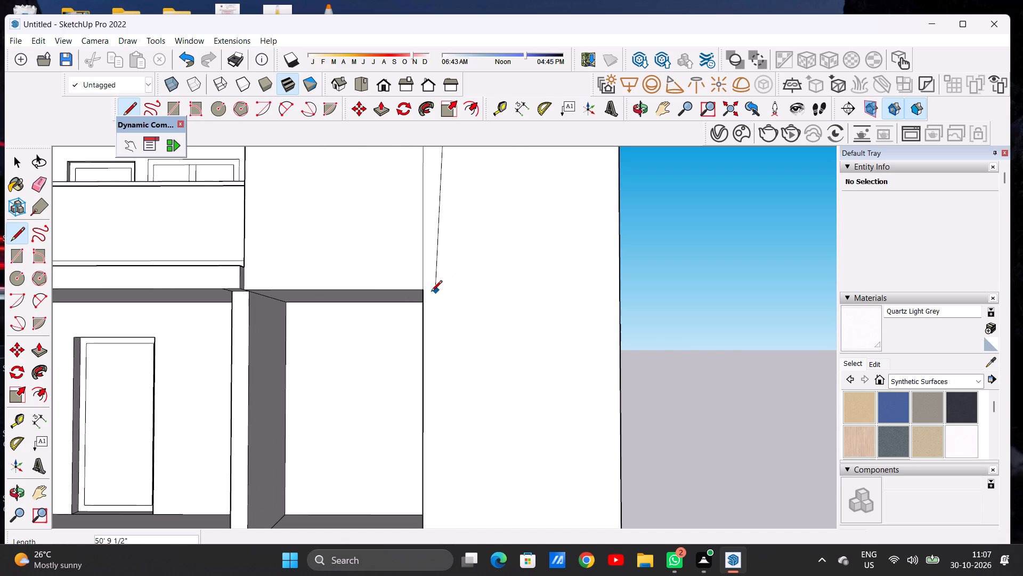
click(468, 291)
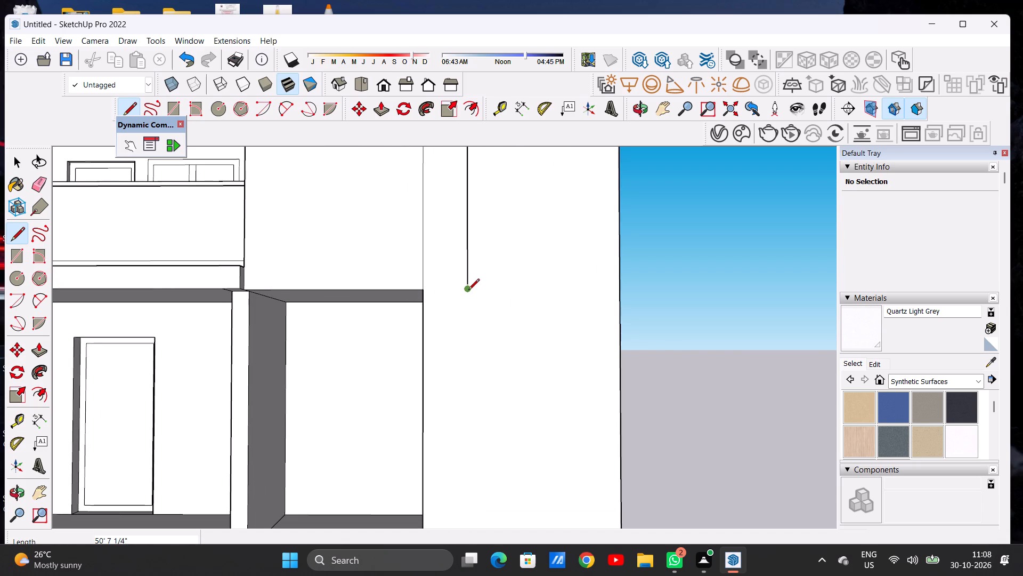
click(423, 292)
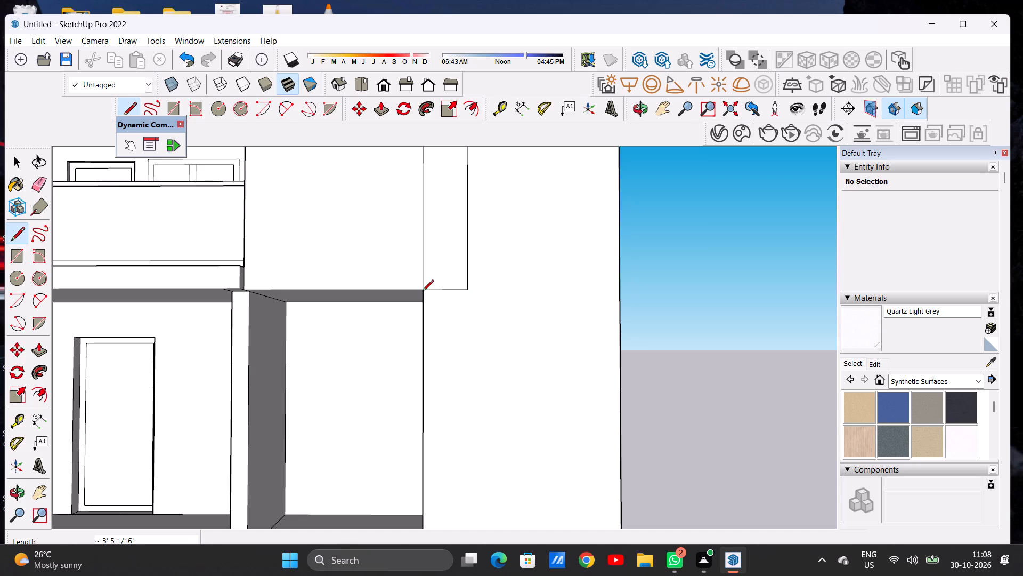
key(space)
Push/pull the underside above the ground-floor recess beside the blank wall downward about 1' 10 13/16".
key(l)
scroll(600, 240, down, 14)
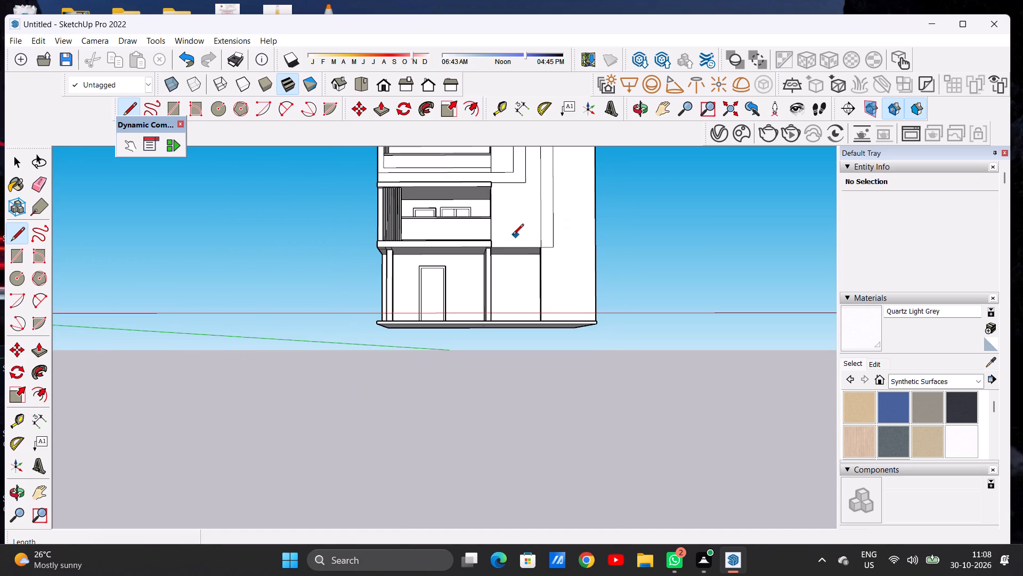
scroll(581, 245, up, 3)
scroll(533, 256, up, 5)
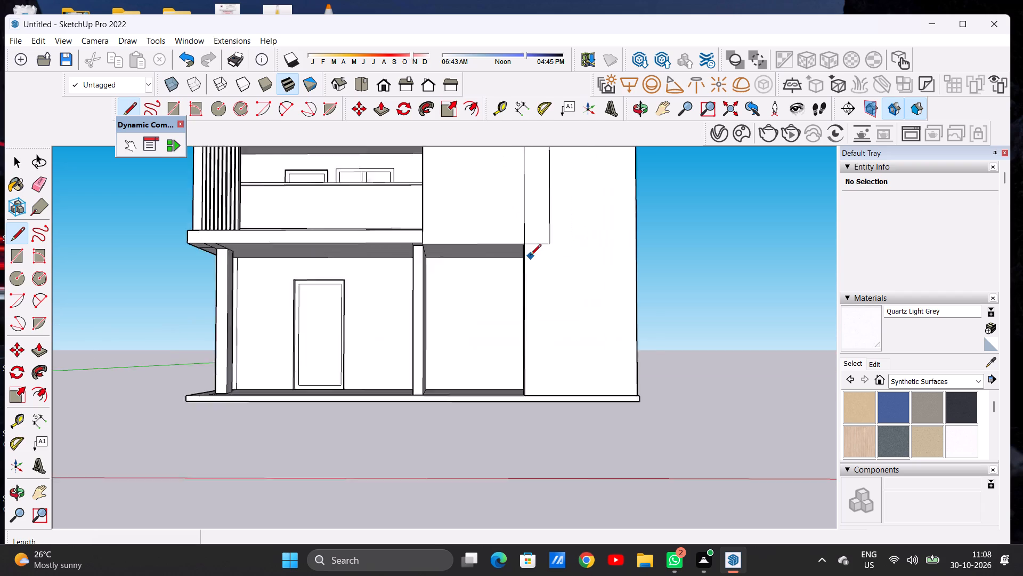
scroll(530, 256, up, 2)
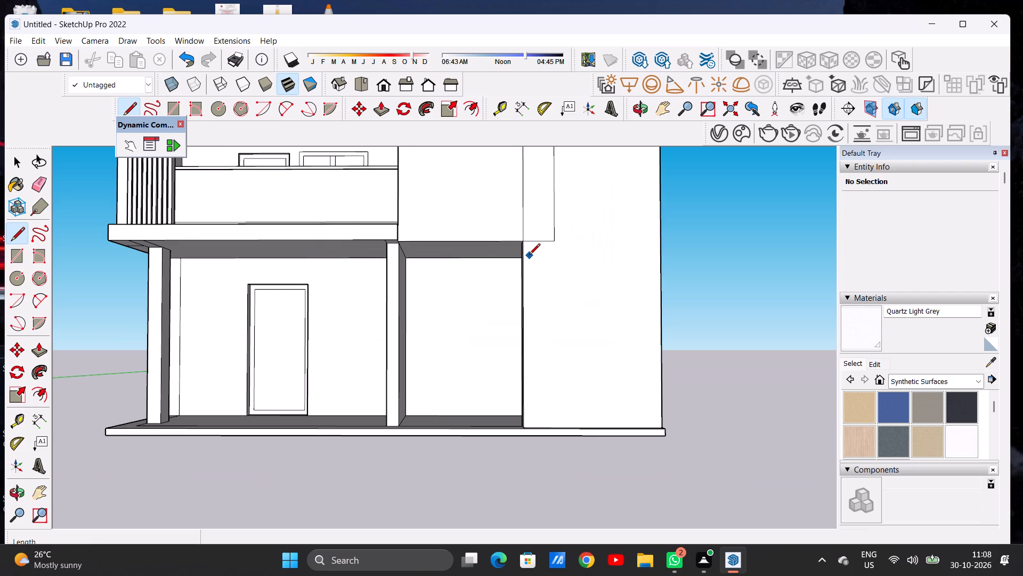
key(space)
middle_drag(521, 238, 523, 295)
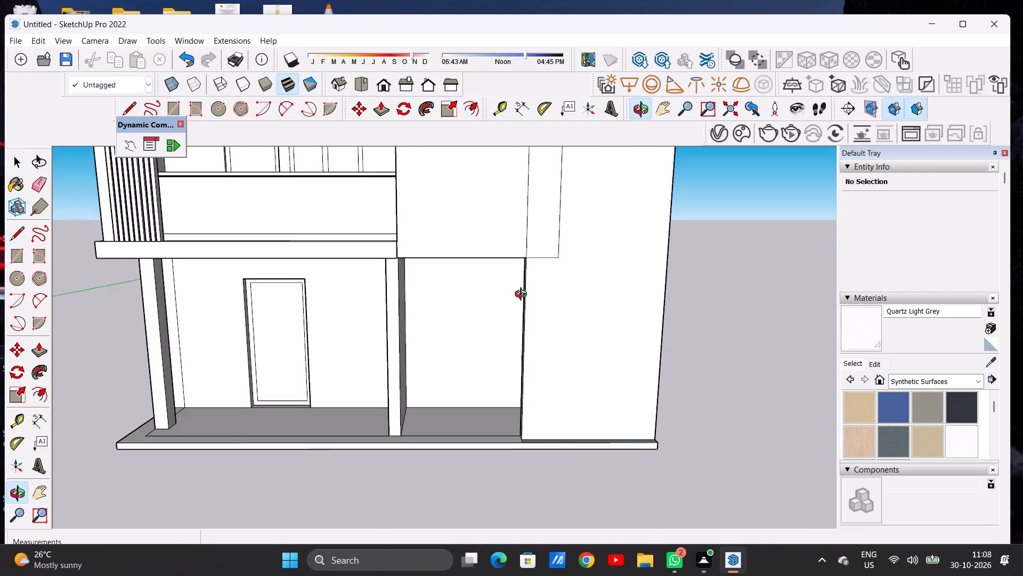
middle_drag(523, 295, 527, 319)
scroll(527, 319, up, 1)
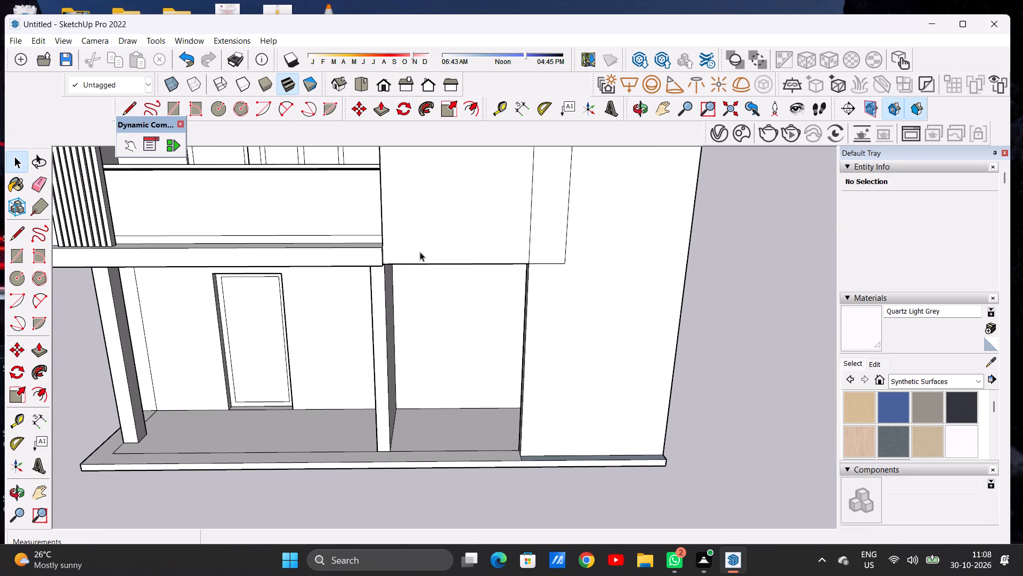
scroll(420, 252, down, 7)
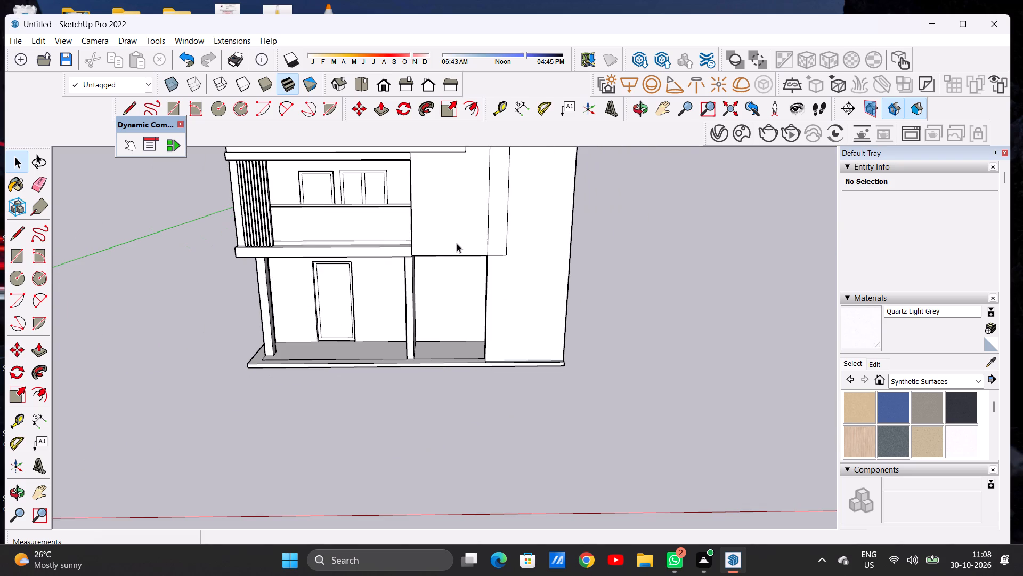
middle_click(395, 230)
middle_drag(415, 278, 415, 254)
scroll(394, 256, up, 2)
scroll(394, 256, down, 1)
scroll(394, 256, up, 5)
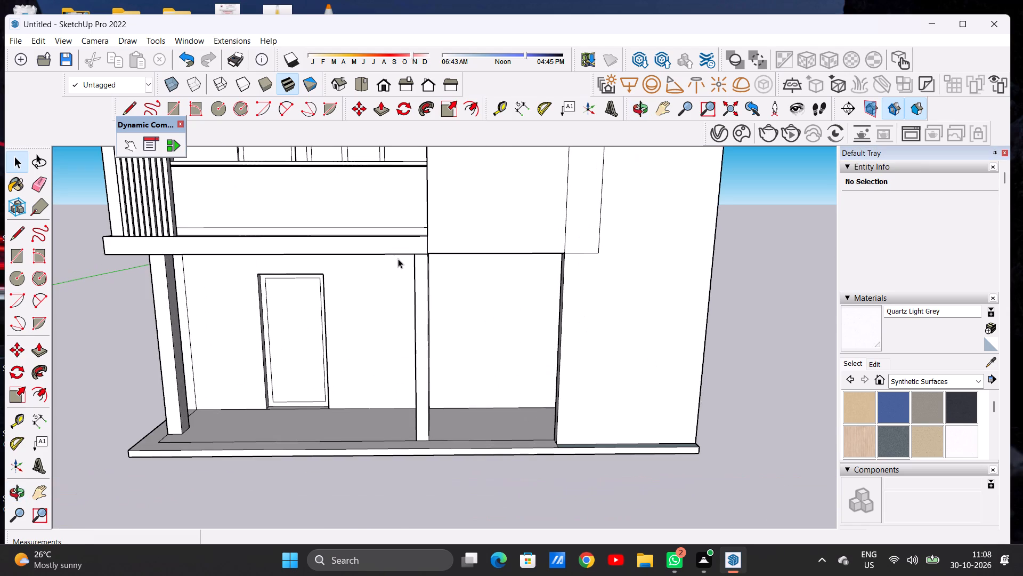
scroll(424, 246, down, 5)
middle_drag(472, 262, 485, 198)
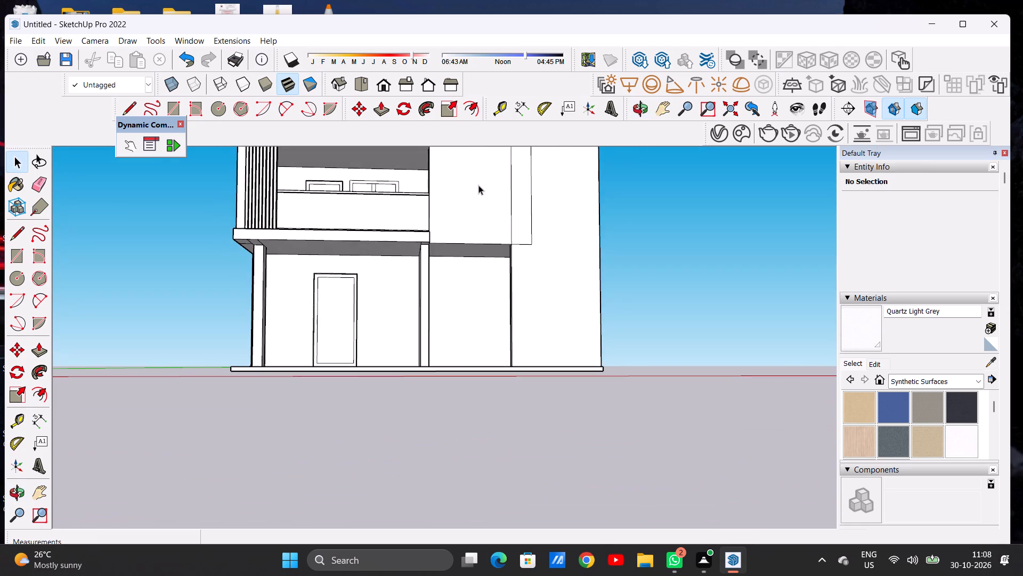
scroll(481, 226, up, 5)
scroll(484, 238, down, 1)
scroll(484, 242, up, 2)
middle_drag(490, 252, 484, 217)
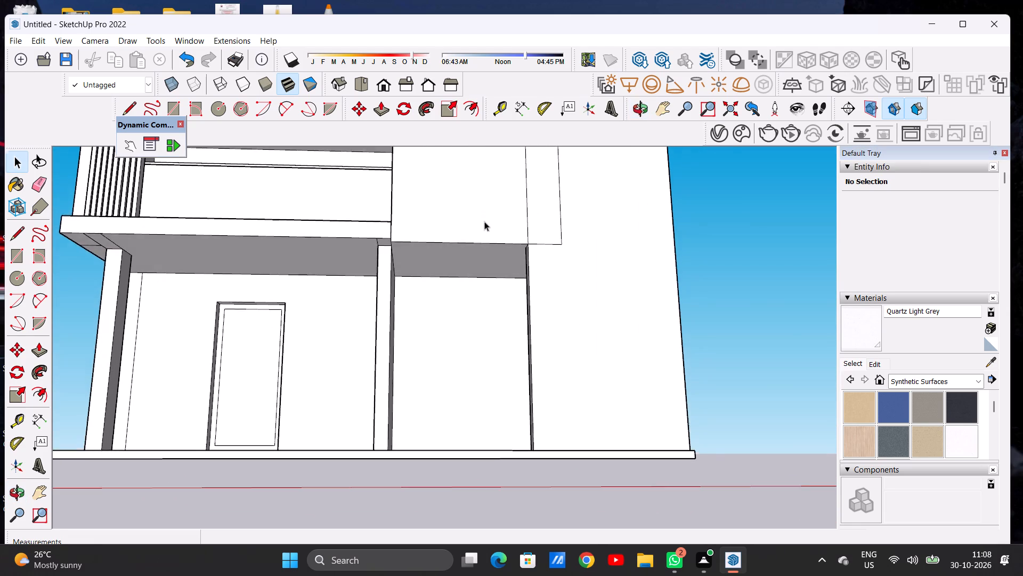
scroll(485, 245, up, 3)
scroll(486, 246, down, 1)
scroll(486, 246, up, 2)
key(p)
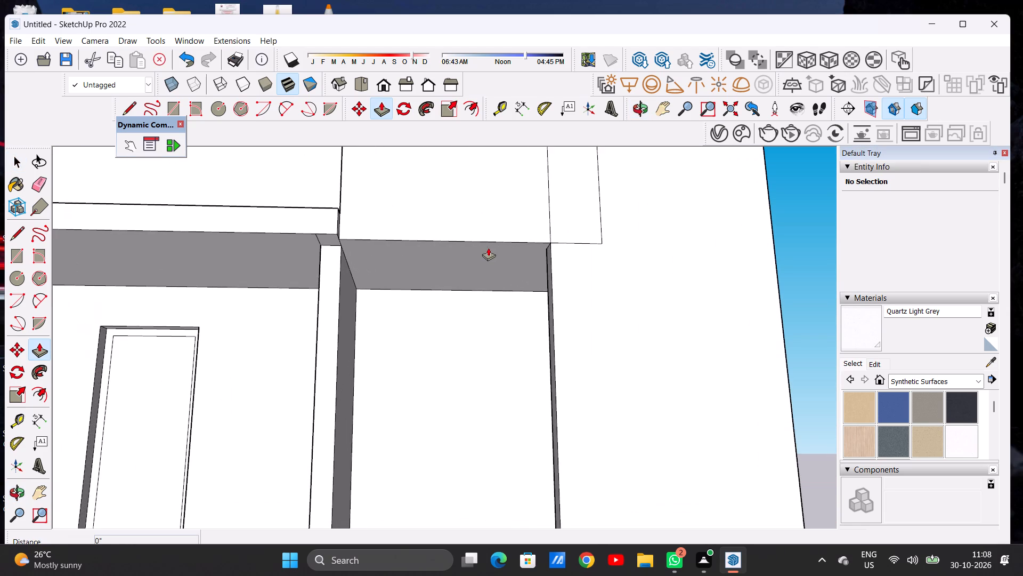
click(488, 247)
click(493, 275)
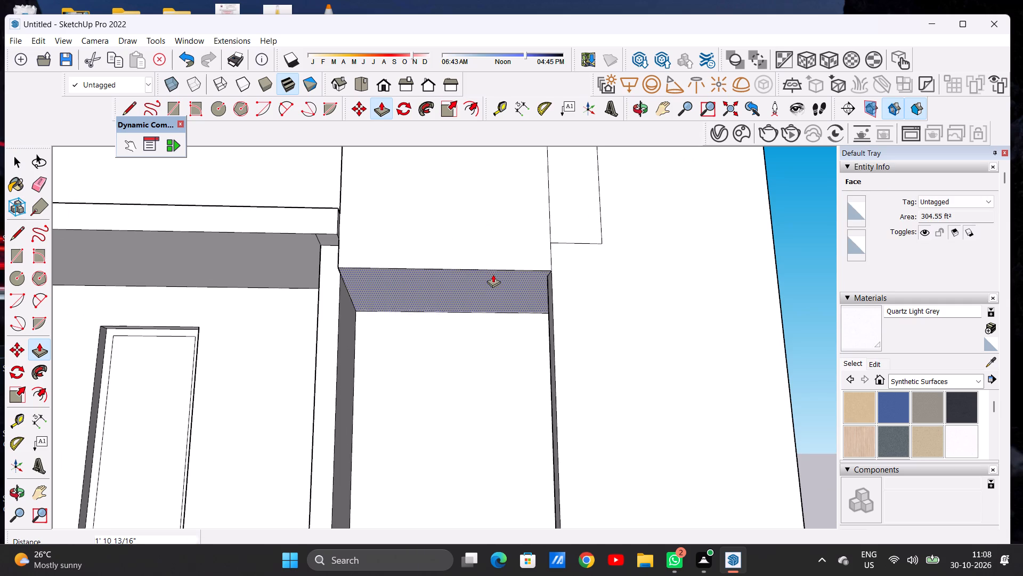
key(space)
Draw a horizontal line about 13' 9" along the front wall from the band's lower inner corner to the first-floor balcony slab's bottom corner.
middle_drag(498, 205, 498, 297)
scroll(466, 273, down, 5)
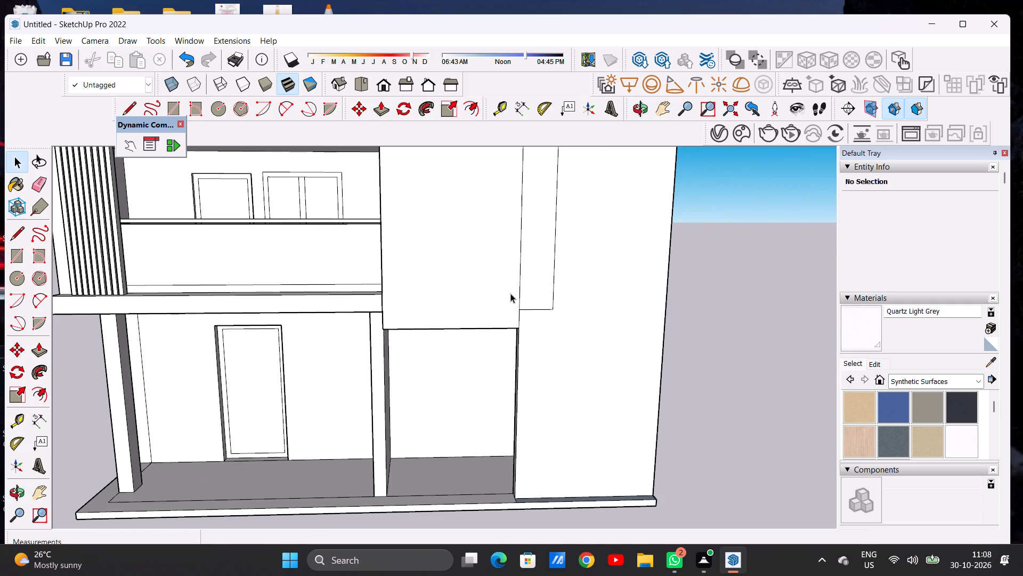
key(l)
click(523, 309)
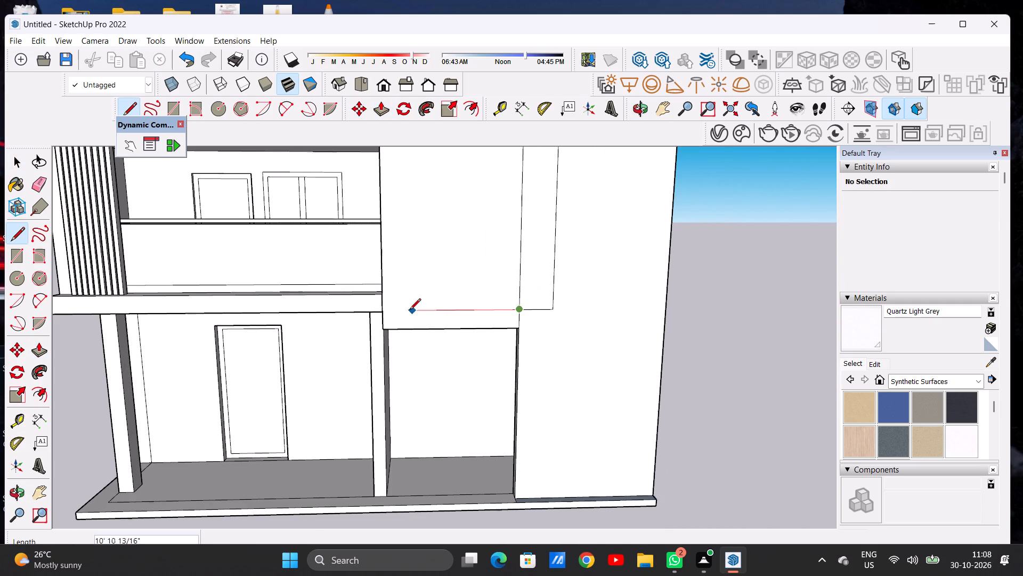
scroll(388, 311, up, 1)
scroll(388, 311, down, 1)
scroll(387, 311, up, 12)
middle_drag(381, 310, 332, 307)
scroll(347, 309, up, 3)
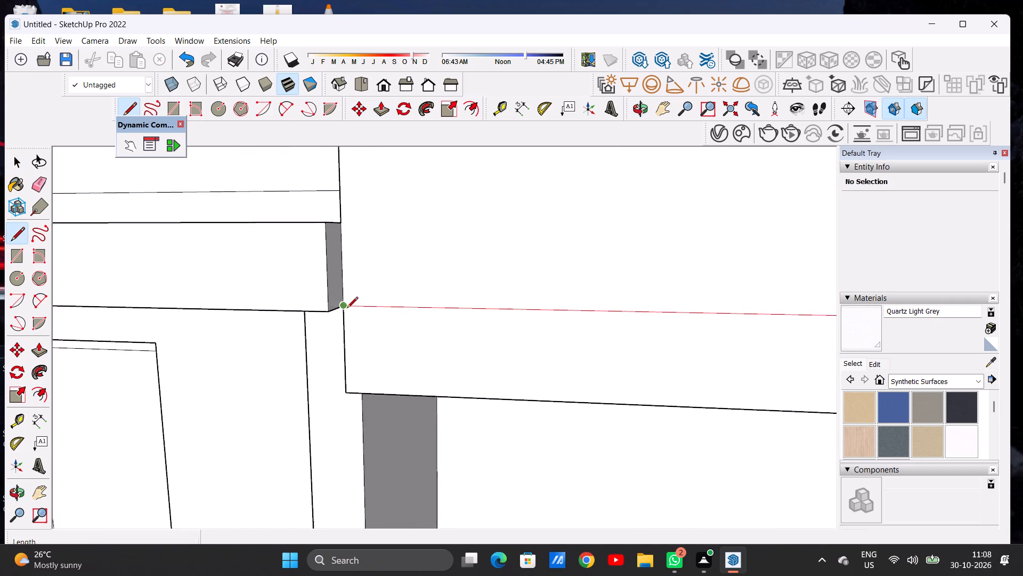
scroll(347, 309, up, 5)
click(342, 306)
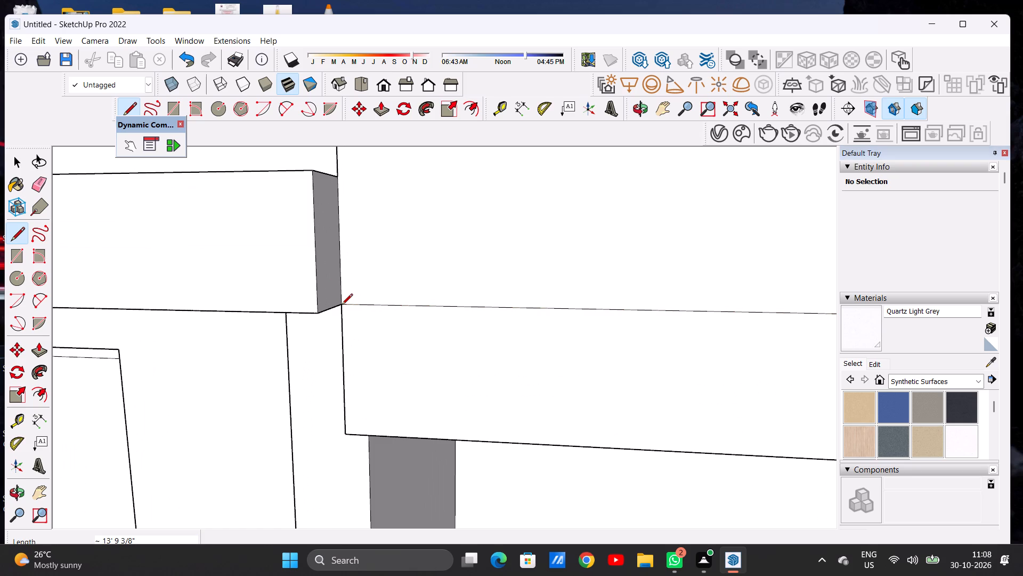
key(space)
Draw a parallel horizontal line from the first-floor balcony slab's top corner across the front wall, ending just inside the outer vertical line.
text(L)
scroll(378, 298, down, 15)
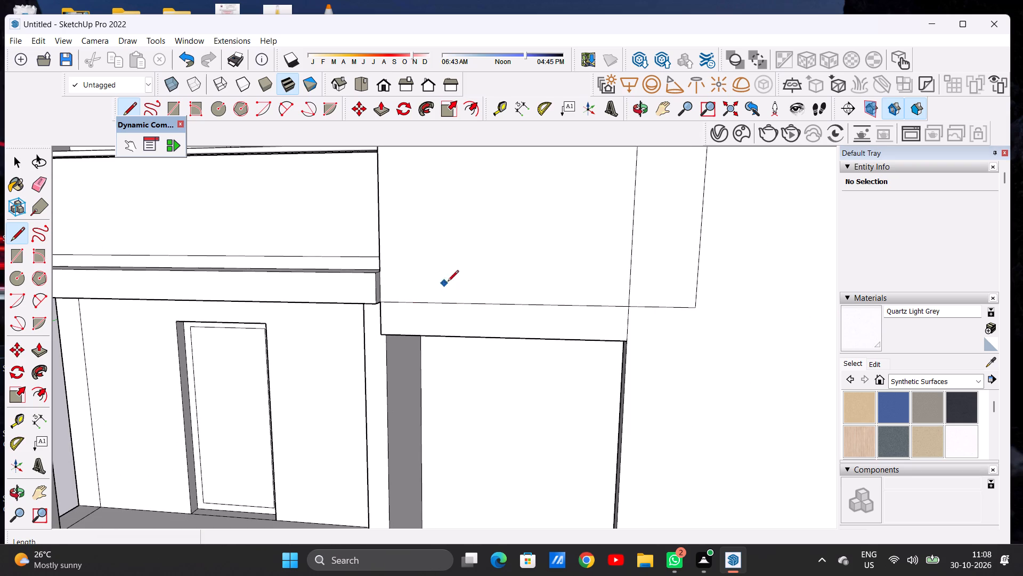
middle_click(462, 279)
scroll(461, 288, down, 17)
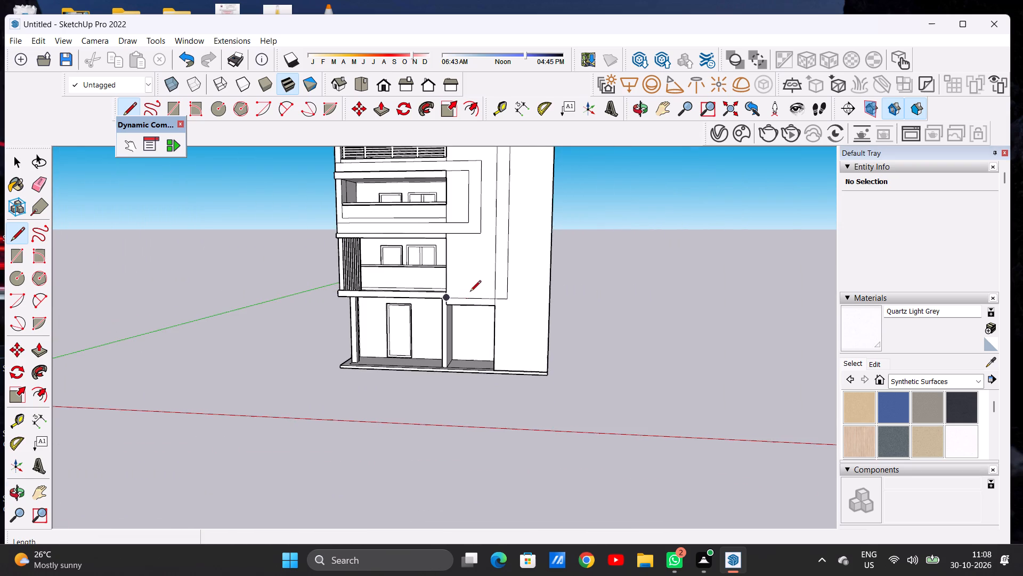
middle_drag(470, 292, 494, 291)
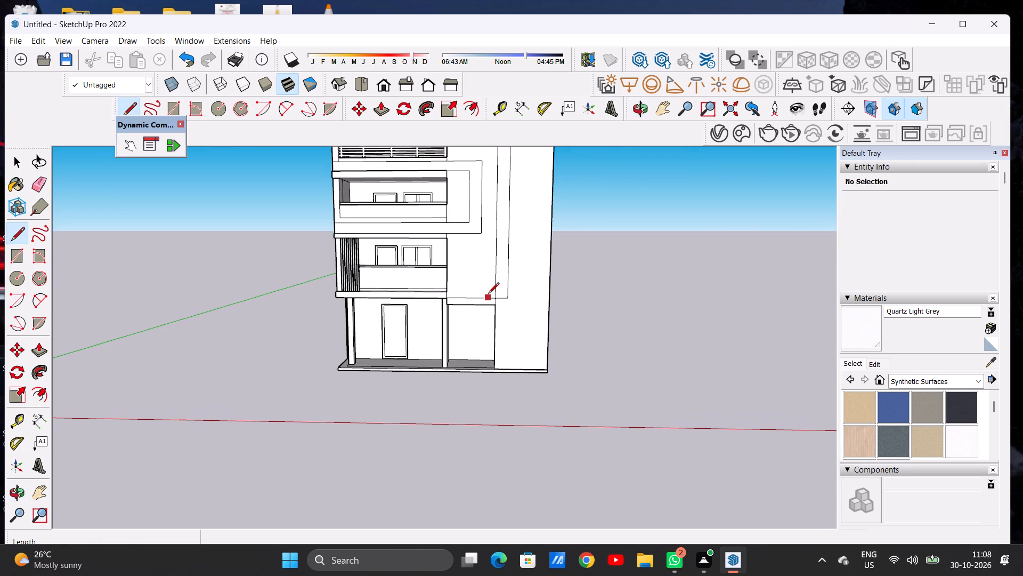
scroll(482, 293, down, 6)
scroll(489, 287, up, 20)
scroll(489, 287, up, 1)
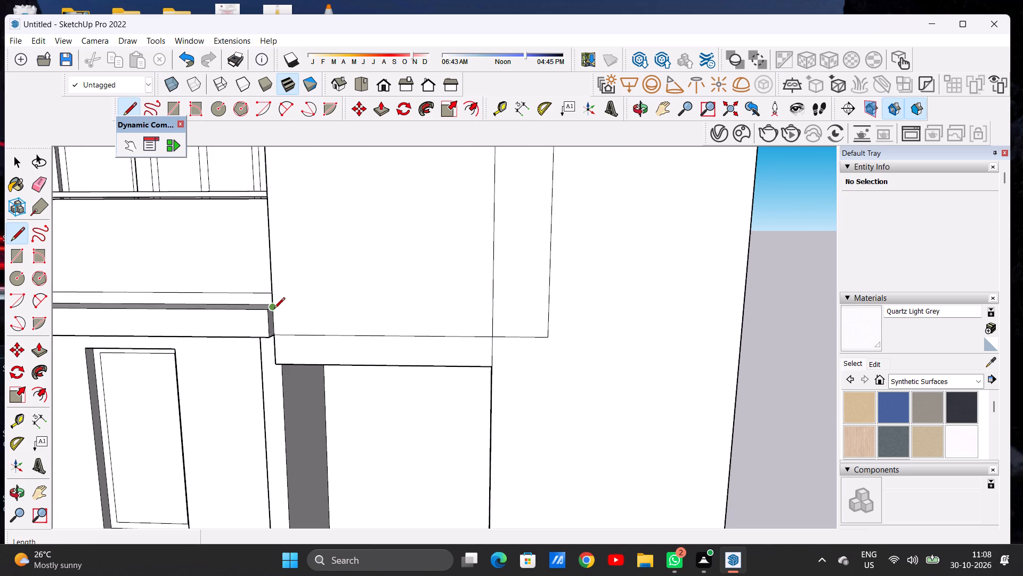
click(274, 307)
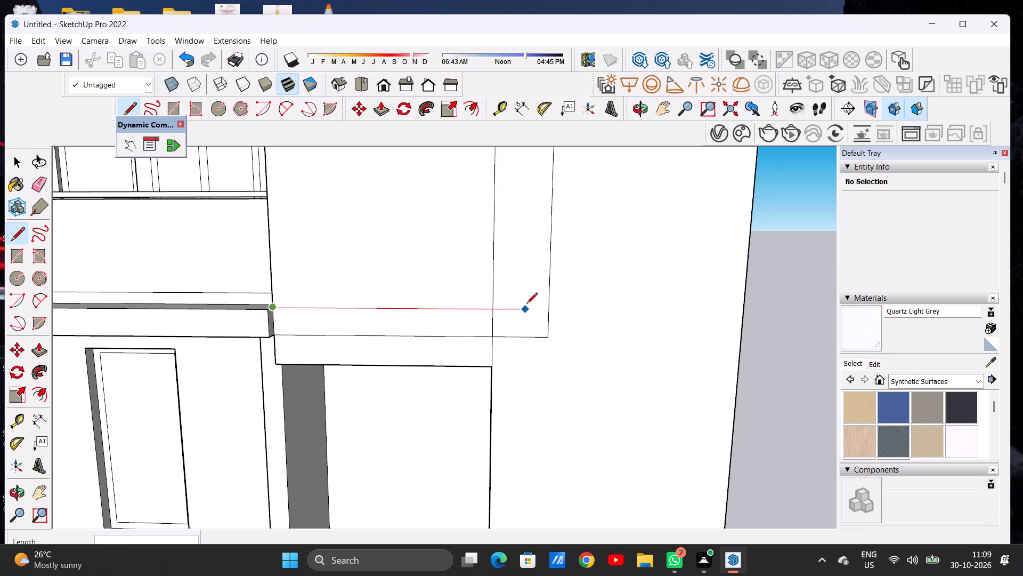
click(526, 305)
Draw a vertical line about 48' 10 1/2" up the front wall from the inner horizontal line's free end to the roof slab.
scroll(517, 309, down, 12)
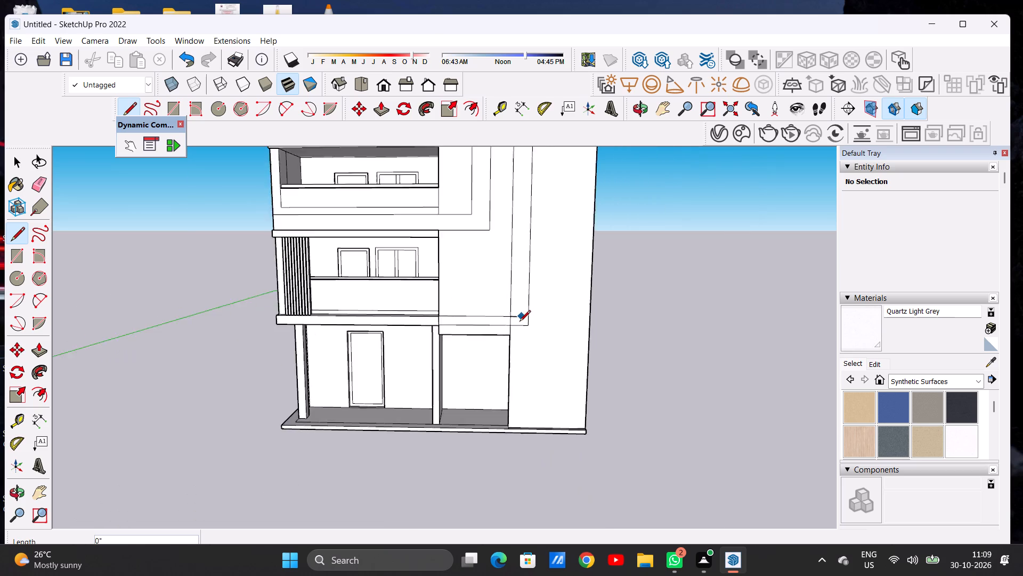
scroll(519, 322, down, 6)
scroll(519, 176, up, 8)
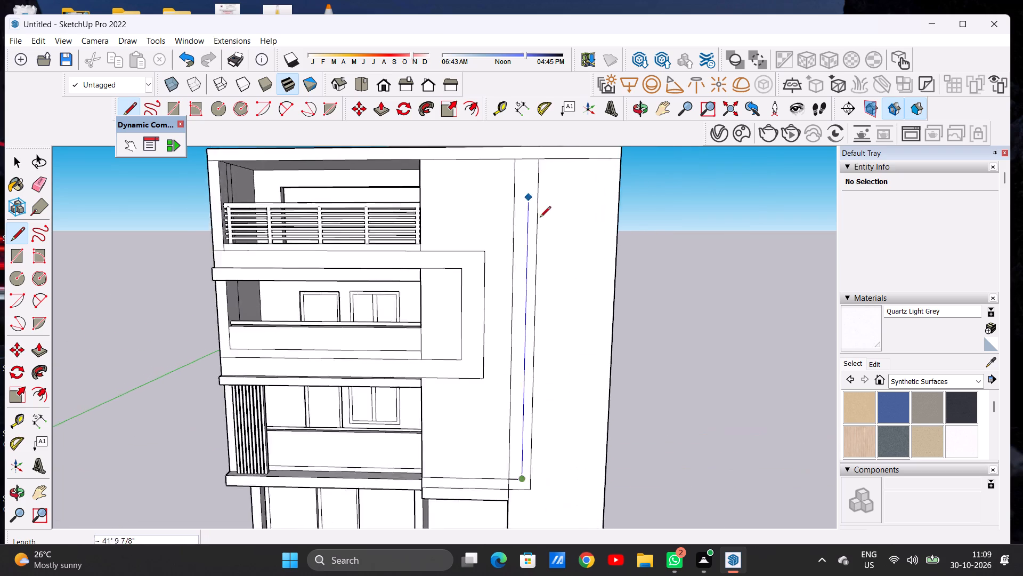
scroll(541, 229, down, 5)
scroll(535, 193, up, 9)
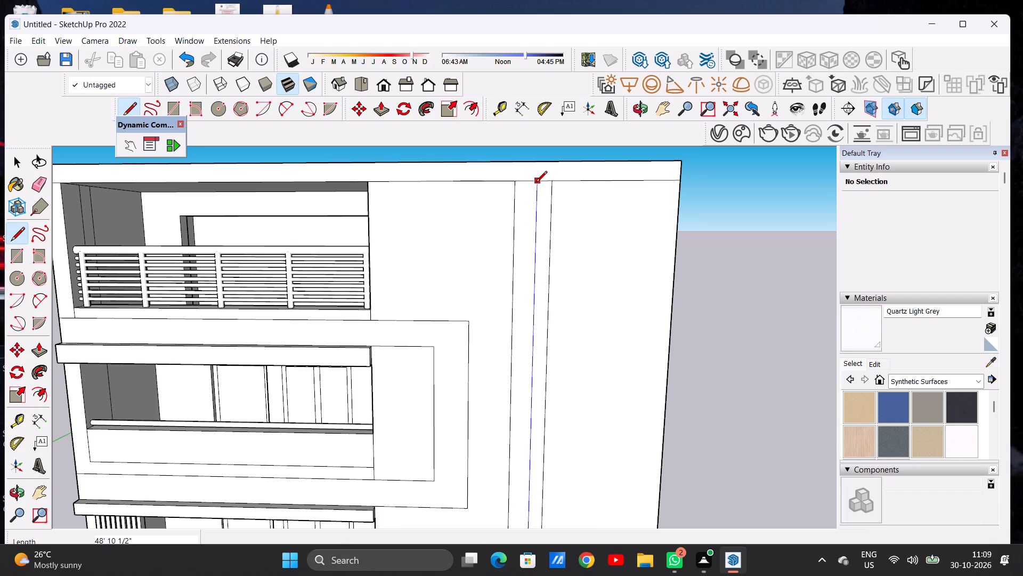
click(536, 183)
key(space)
Examine the L-shaped band's outline on the front wall, both at its lower corner and where it meets the roof slab.
scroll(527, 239, down, 11)
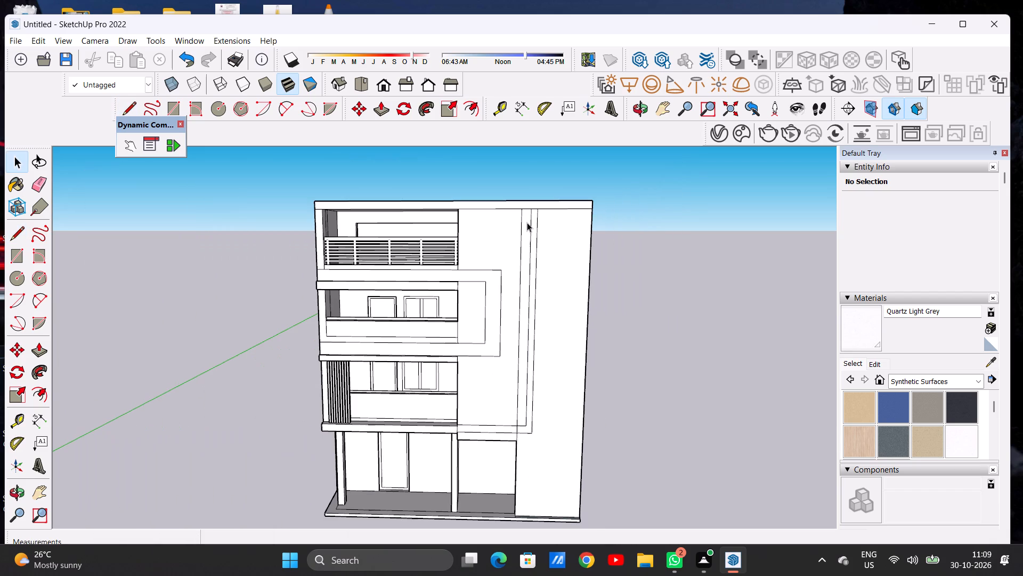
scroll(512, 210, down, 5)
scroll(524, 332, up, 6)
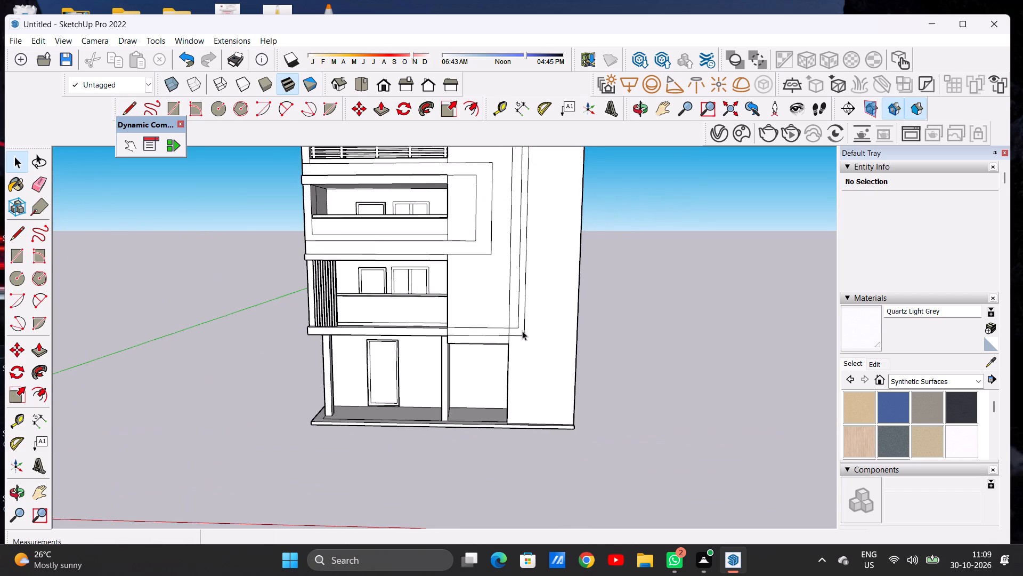
scroll(521, 329, up, 2)
scroll(507, 327, down, 7)
scroll(521, 333, up, 12)
scroll(511, 338, down, 1)
scroll(512, 329, up, 4)
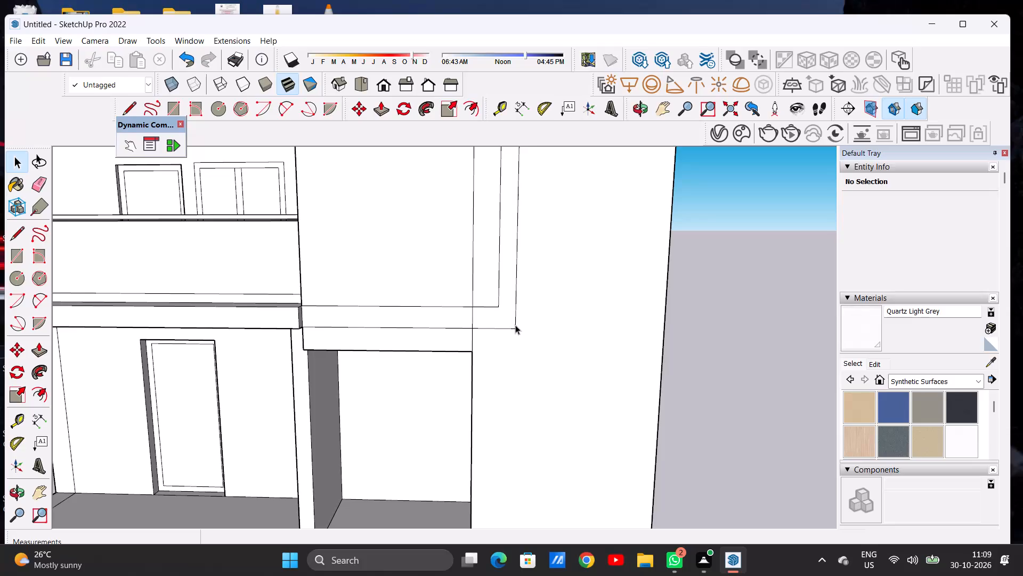
scroll(510, 338, up, 1)
scroll(510, 338, down, 3)
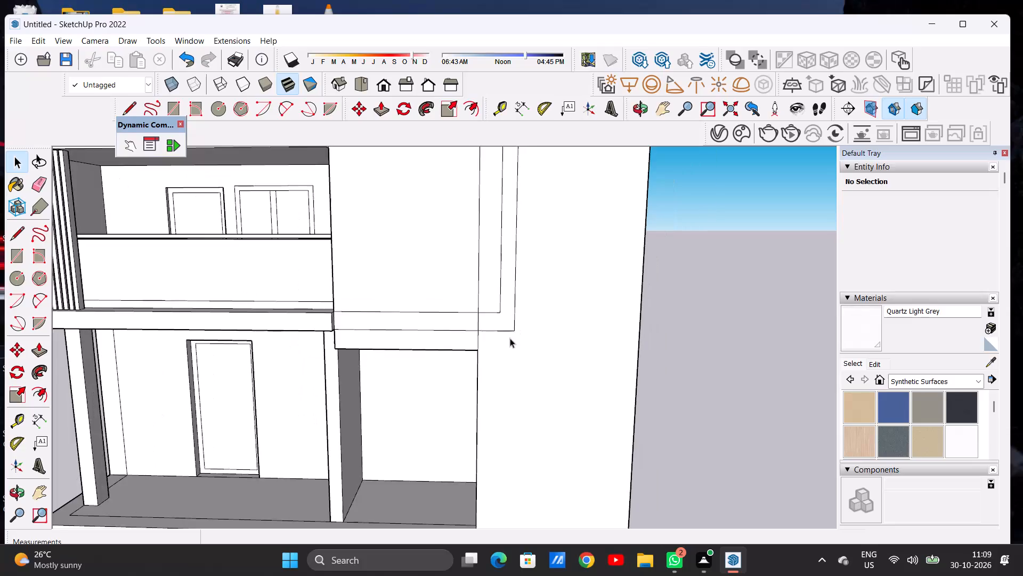
scroll(510, 338, down, 5)
scroll(497, 343, up, 1)
scroll(497, 343, down, 12)
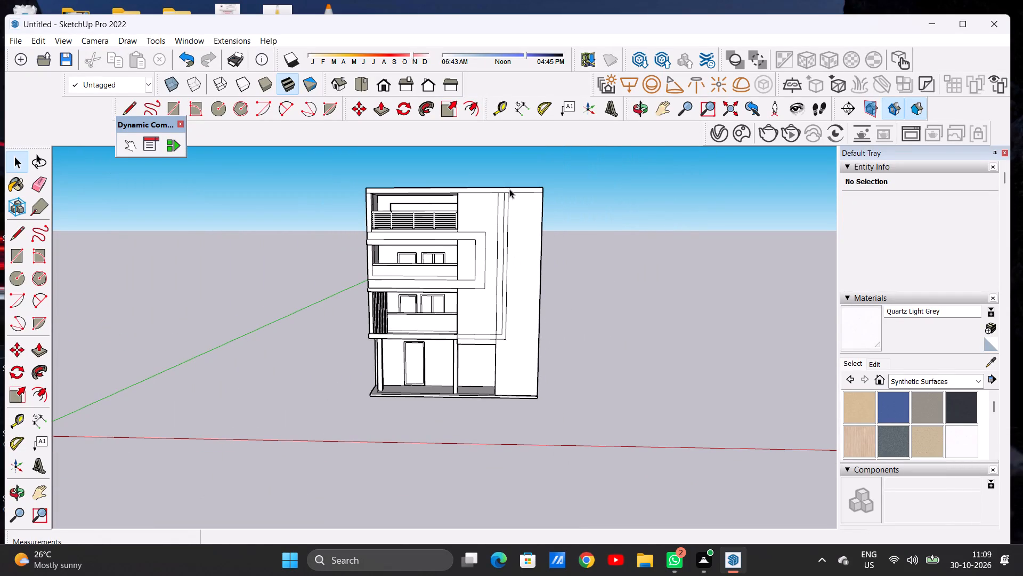
scroll(512, 215, up, 4)
scroll(512, 215, down, 1)
scroll(509, 215, up, 7)
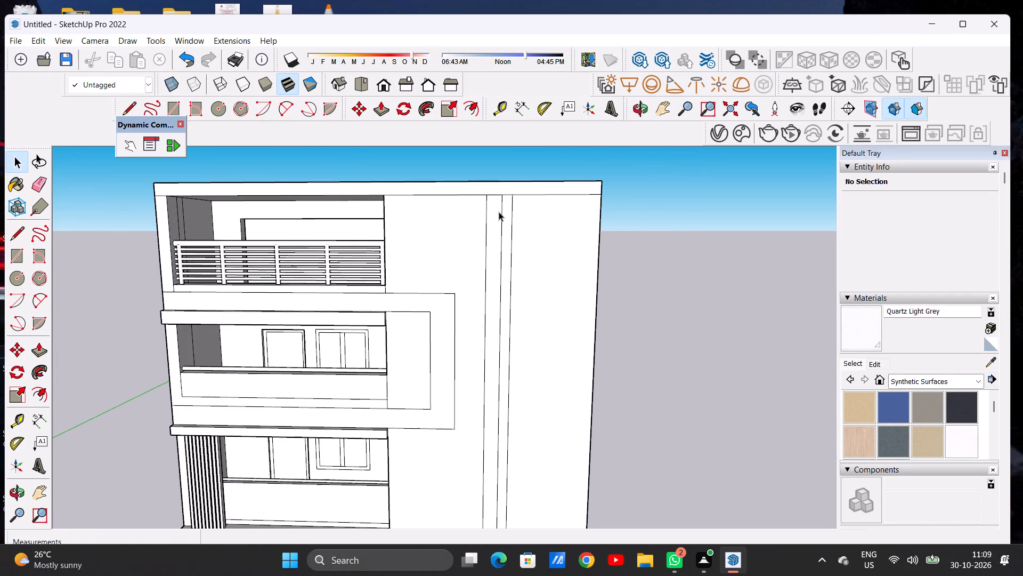
scroll(499, 212, down, 8)
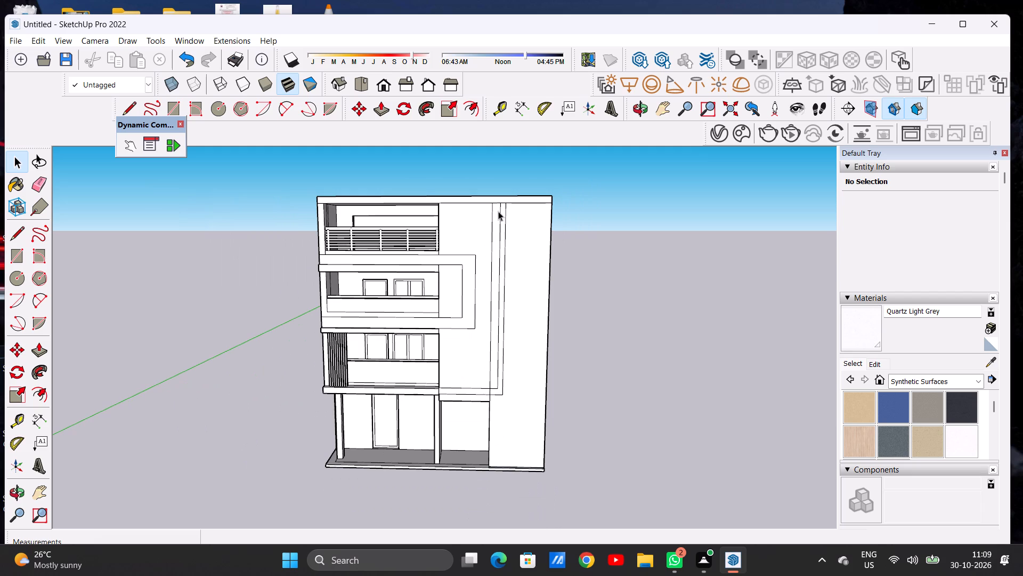
Move the band's outer vertical line about 9 15/16" outward along the front wall, away from the balconies.
scroll(510, 379, up, 17)
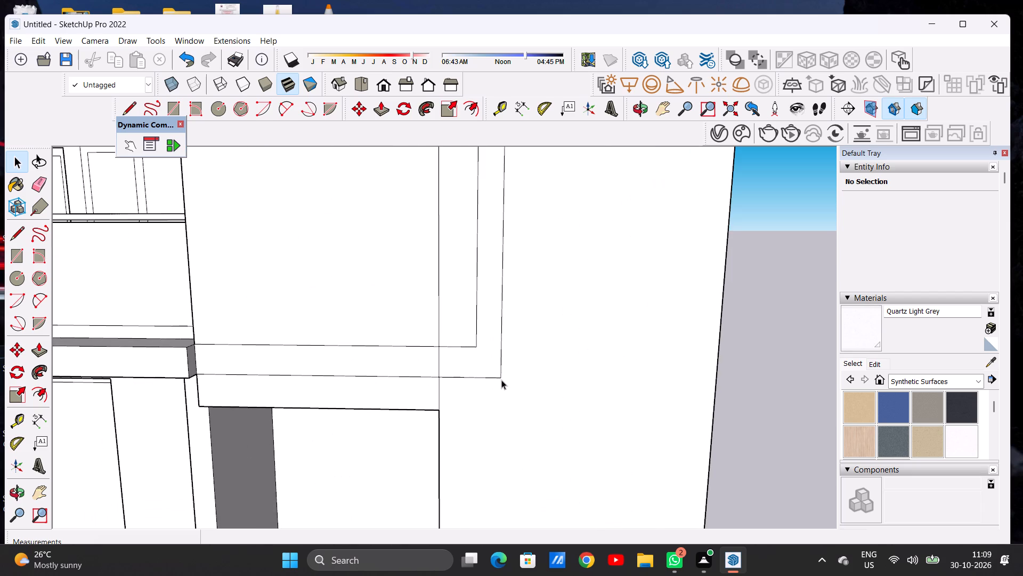
click(500, 375)
key(m)
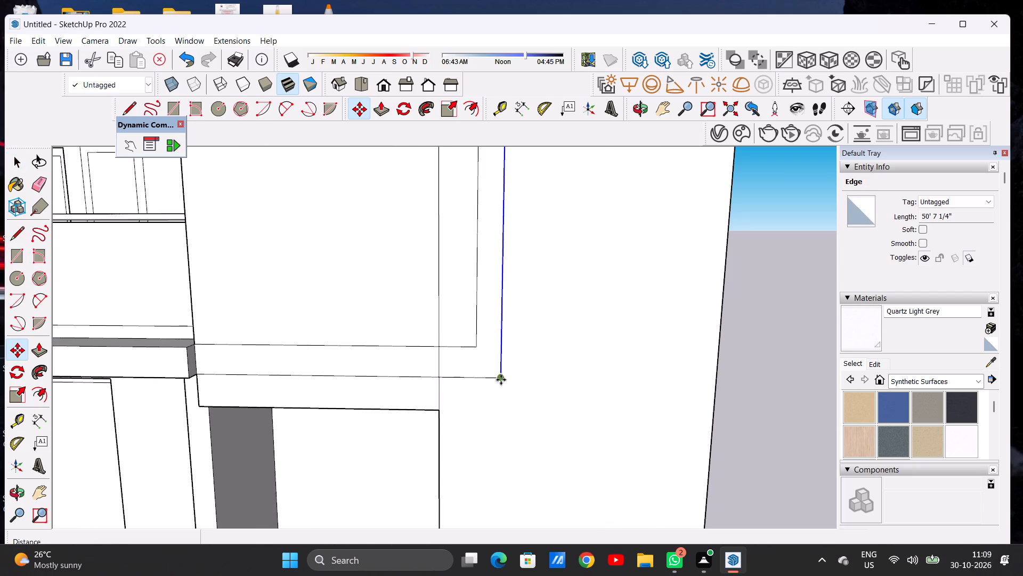
click(501, 380)
click(516, 379)
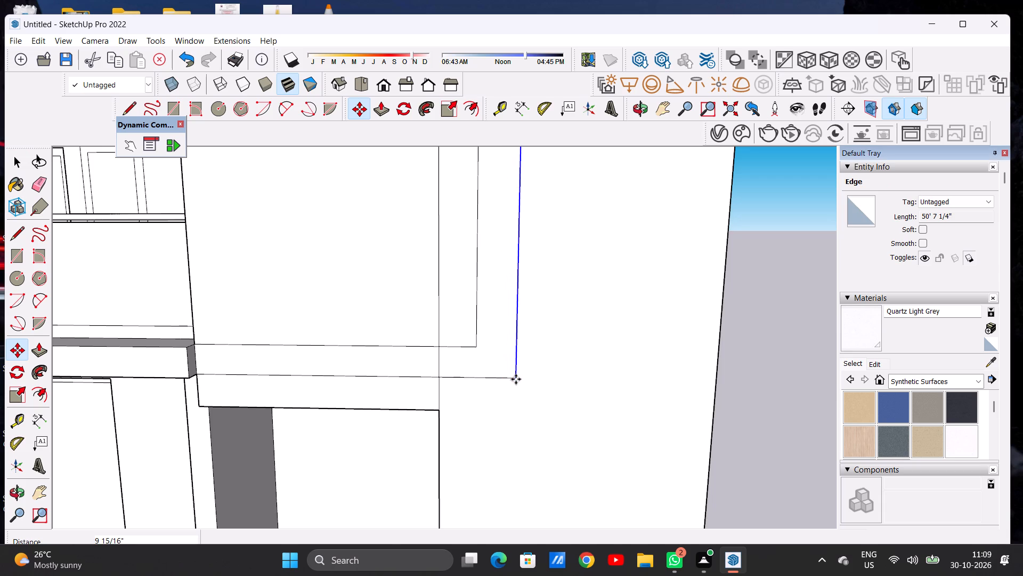
key(space)
Move the band's inner vertical line about 9 13/16" in the same outward direction along the front wall.
scroll(501, 378, down, 8)
scroll(487, 383, up, 1)
scroll(487, 383, down, 11)
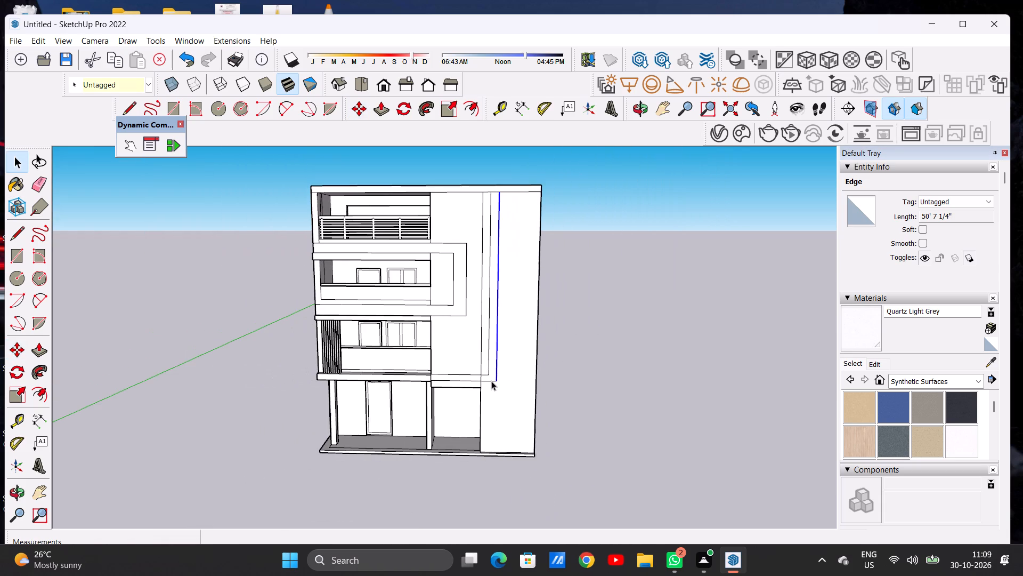
scroll(491, 375, up, 20)
scroll(491, 375, up, 1)
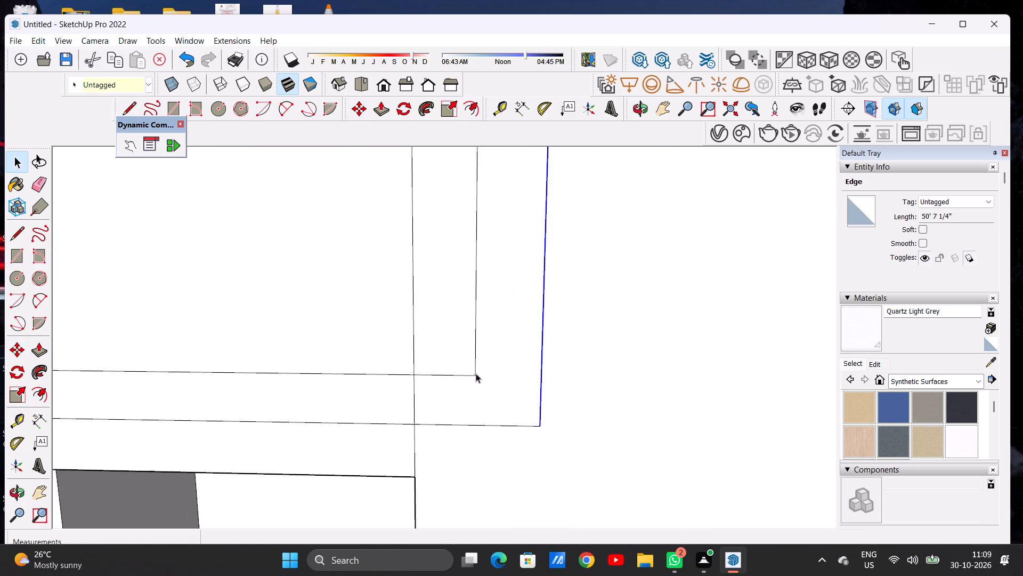
click(475, 372)
key(m)
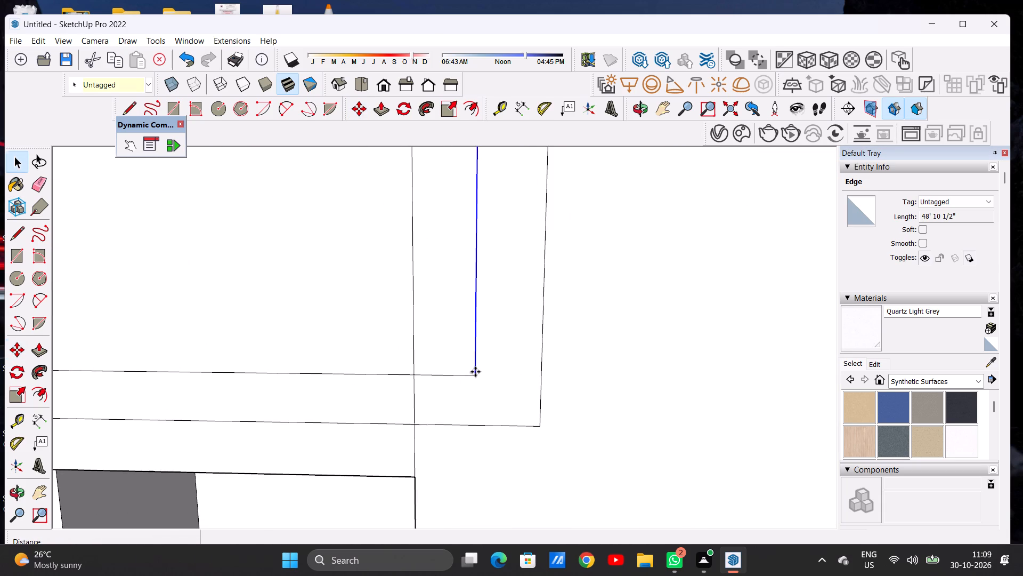
click(475, 378)
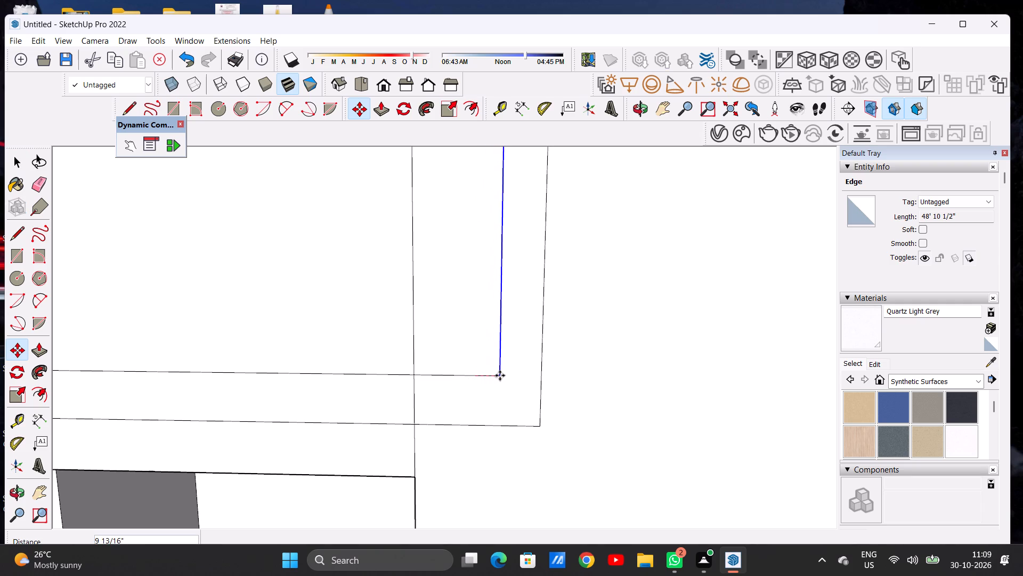
click(500, 375)
key(space)
scroll(492, 372, down, 20)
scroll(492, 372, down, 3)
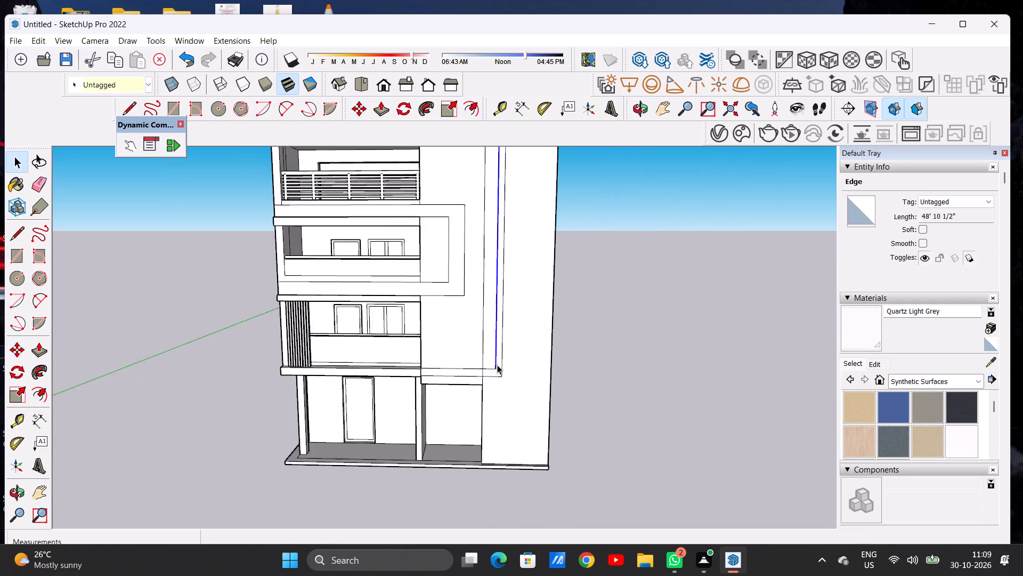
scroll(497, 365, down, 3)
click(602, 334)
Extend the band's outer vertical line with a line about 1' 8 3/4" up the roof slab's face to its top edge.
scroll(504, 245, up, 8)
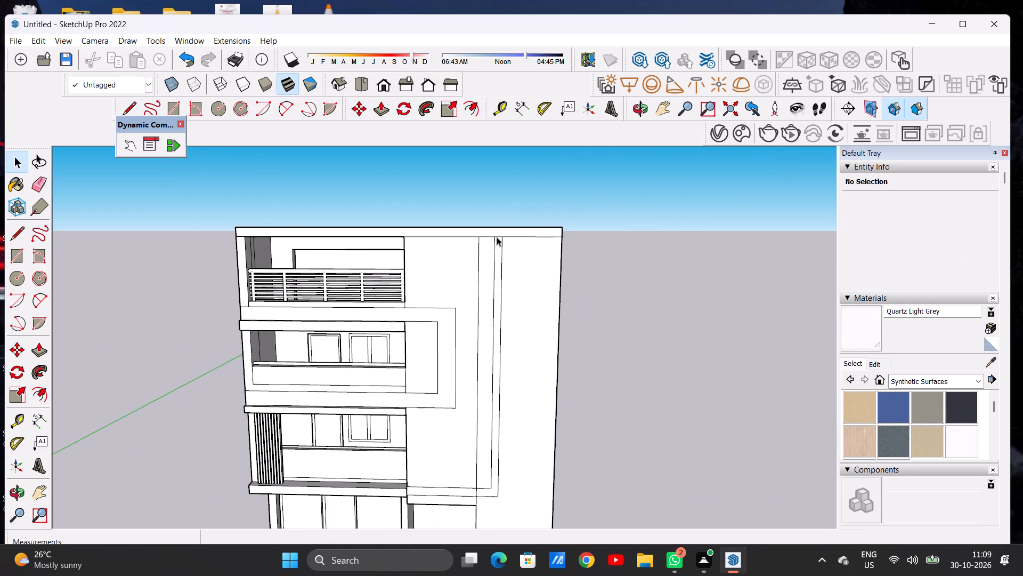
scroll(497, 237, up, 11)
key(l)
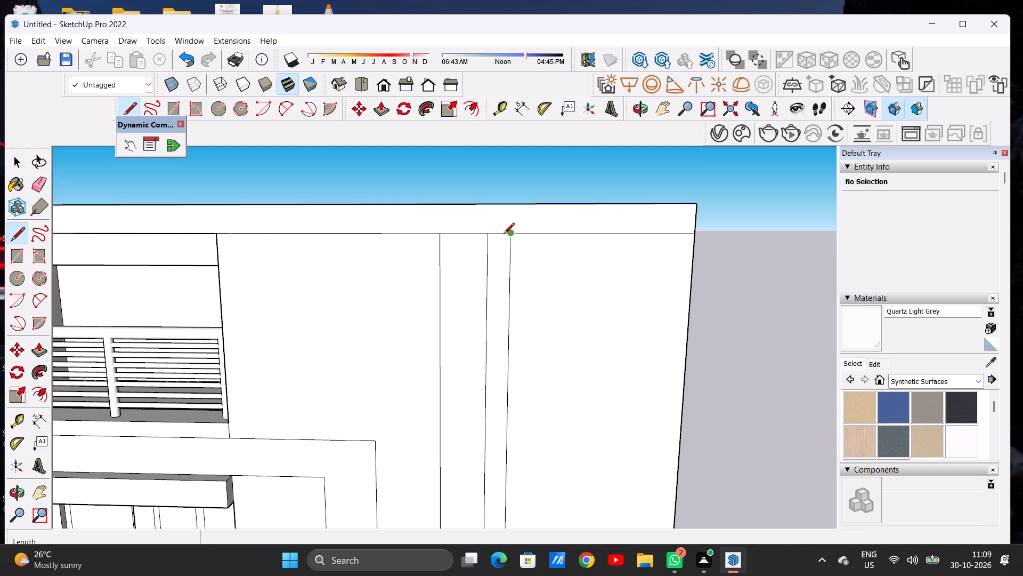
click(510, 235)
click(510, 207)
key(space)
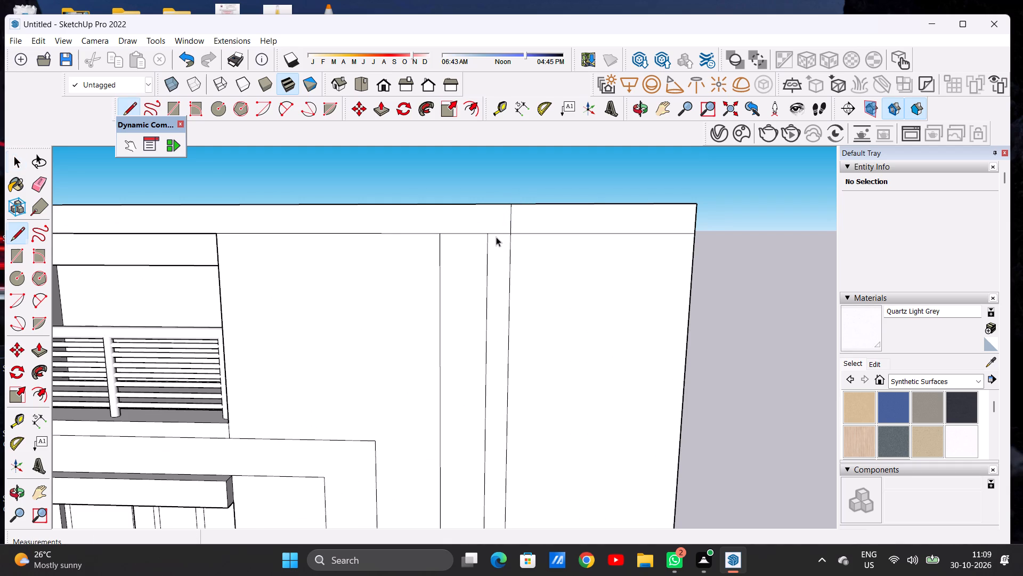
Erase the roof slab's bottom edge segment between the band's inner and outer vertical lines.
key(e)
drag(498, 229, 499, 239)
key(space)
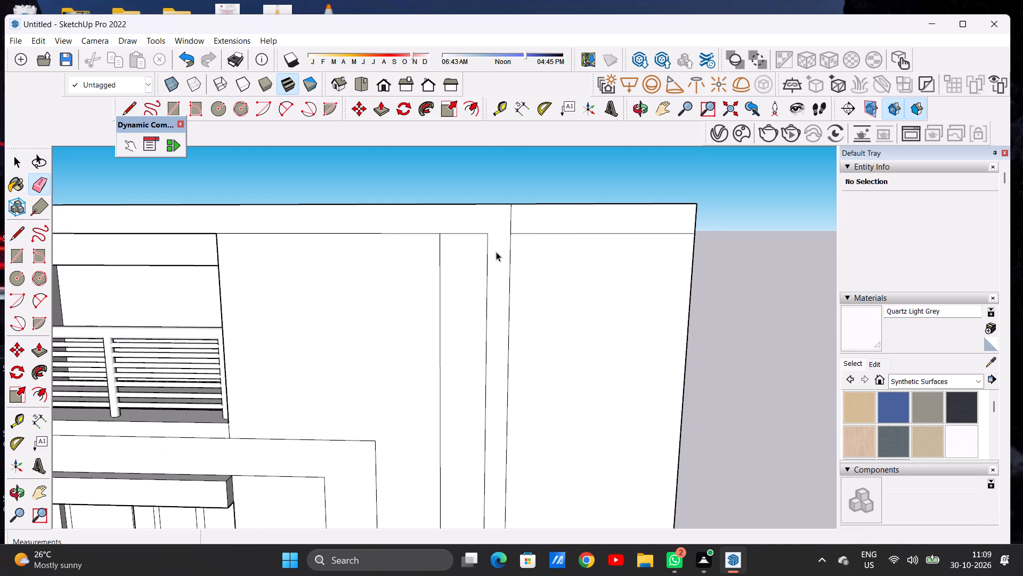
Erase the segment of the recess-corner vertical line that crosses the band's horizontal strip above the ground-floor recess.
scroll(496, 255, down, 15)
scroll(494, 252, up, 1)
scroll(491, 246, down, 7)
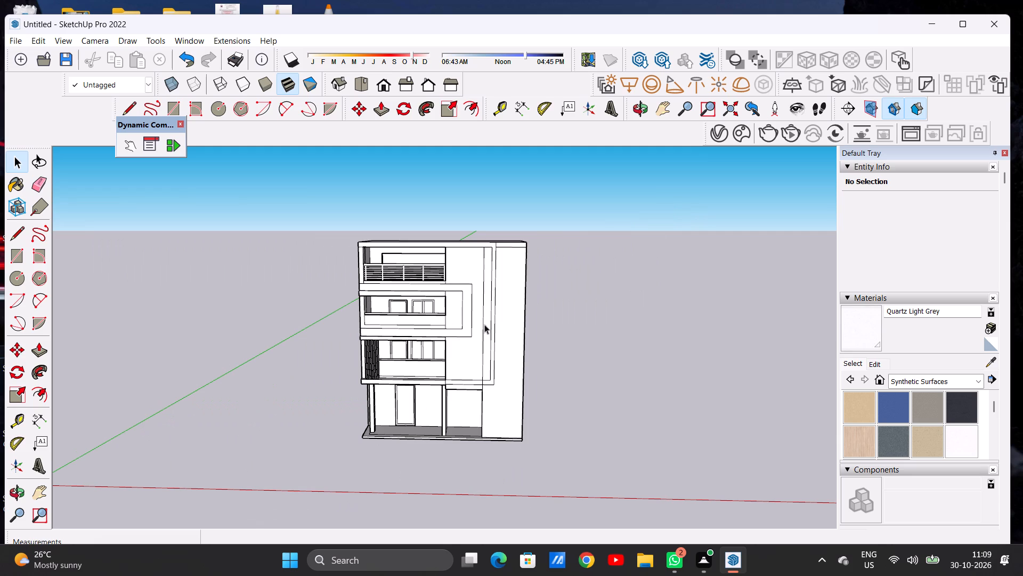
scroll(468, 366, up, 10)
scroll(469, 359, down, 1)
scroll(469, 359, up, 1)
scroll(469, 359, down, 1)
scroll(472, 358, up, 6)
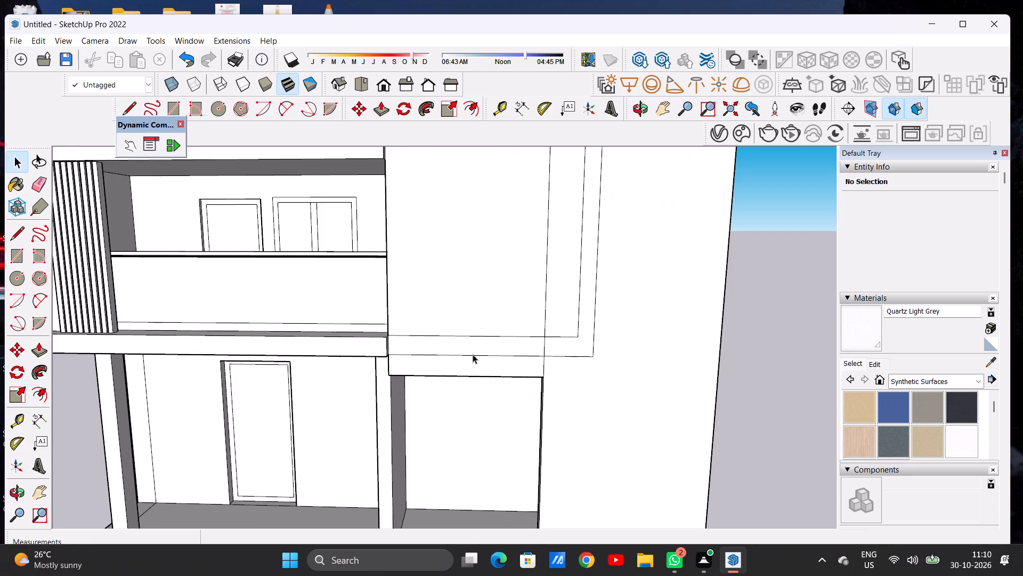
scroll(473, 354, down, 2)
scroll(525, 343, up, 5)
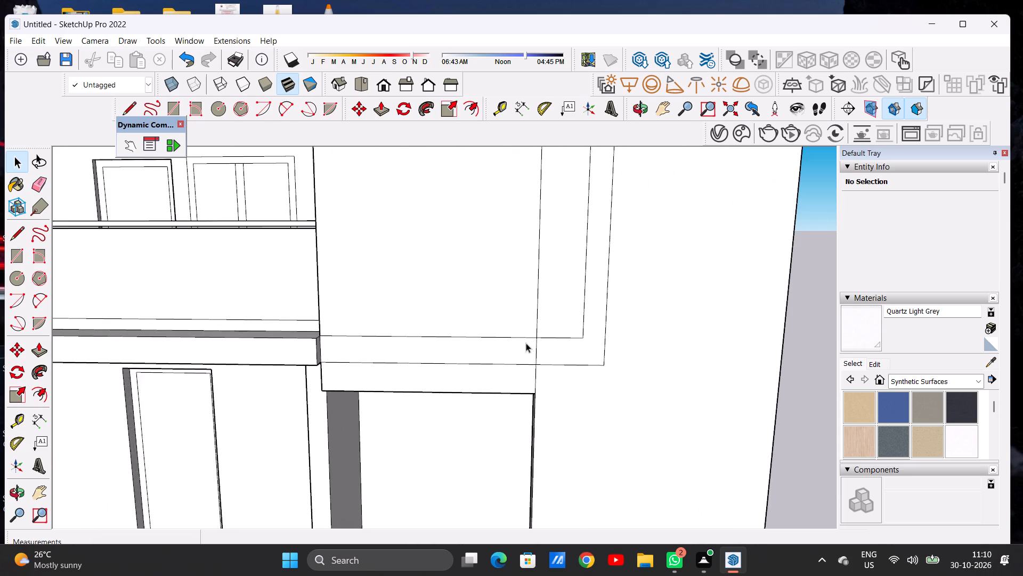
scroll(528, 344, up, 7)
key(e)
drag(540, 353, 531, 356)
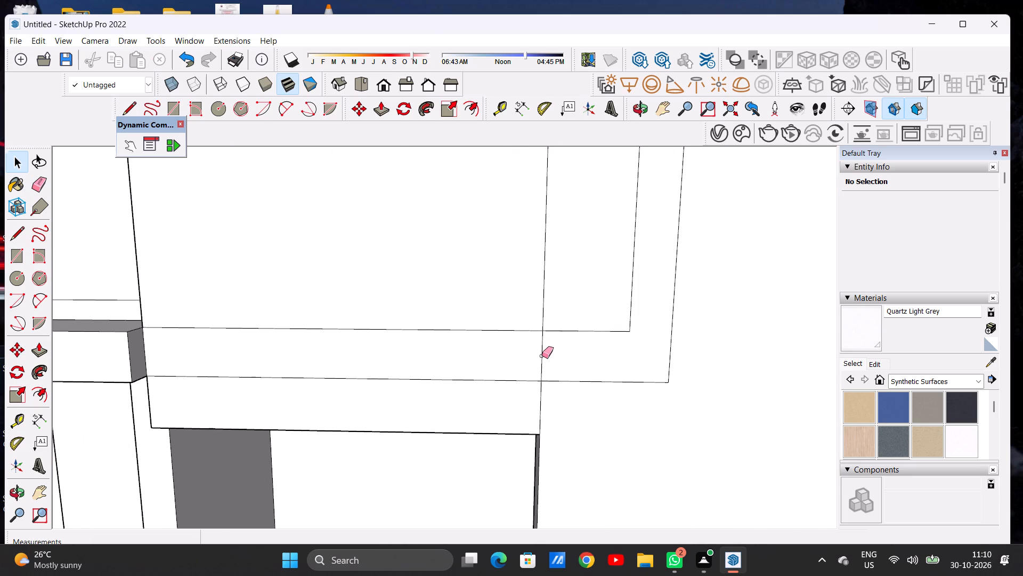
click(542, 356)
key(space)
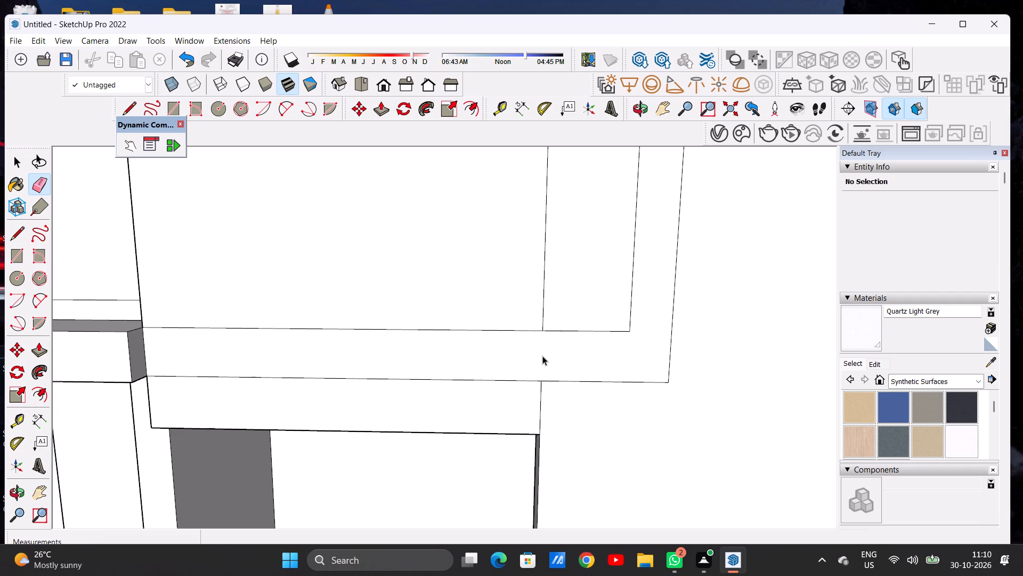
Examine the joined band on the whole facade and its junction with the first-floor balcony slab from oblique angles.
scroll(538, 363, down, 14)
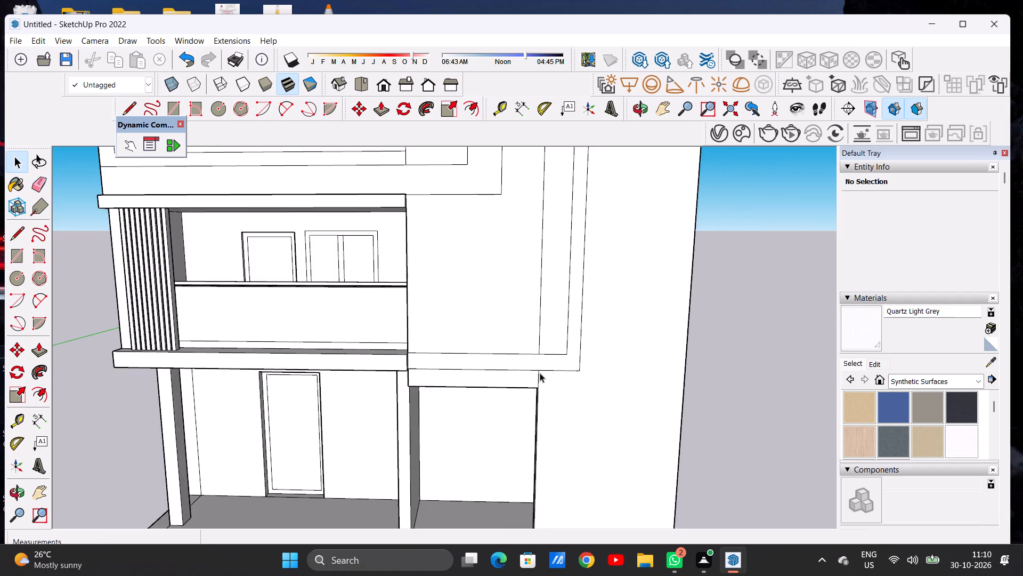
scroll(540, 373, down, 3)
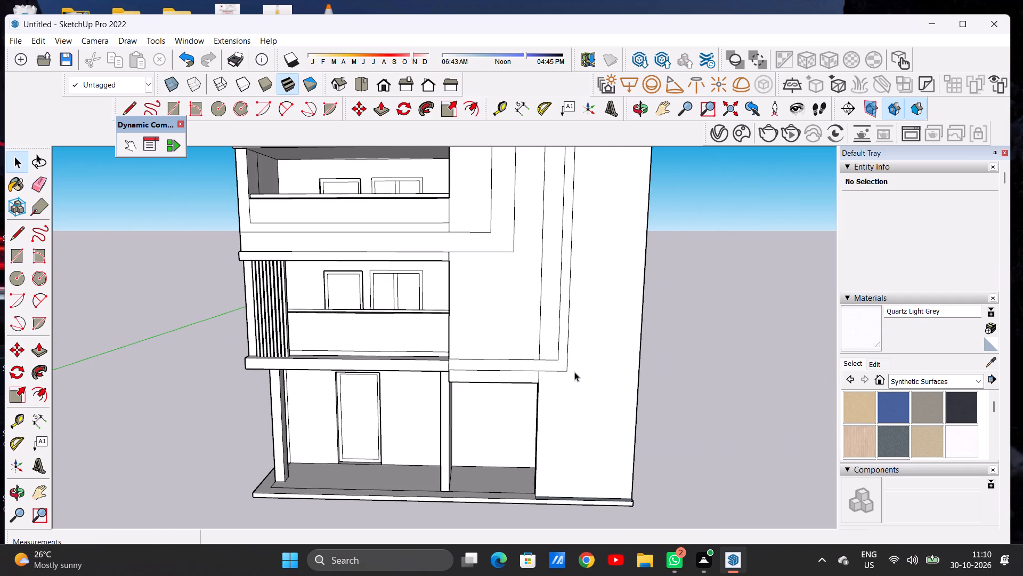
scroll(522, 369, down, 8)
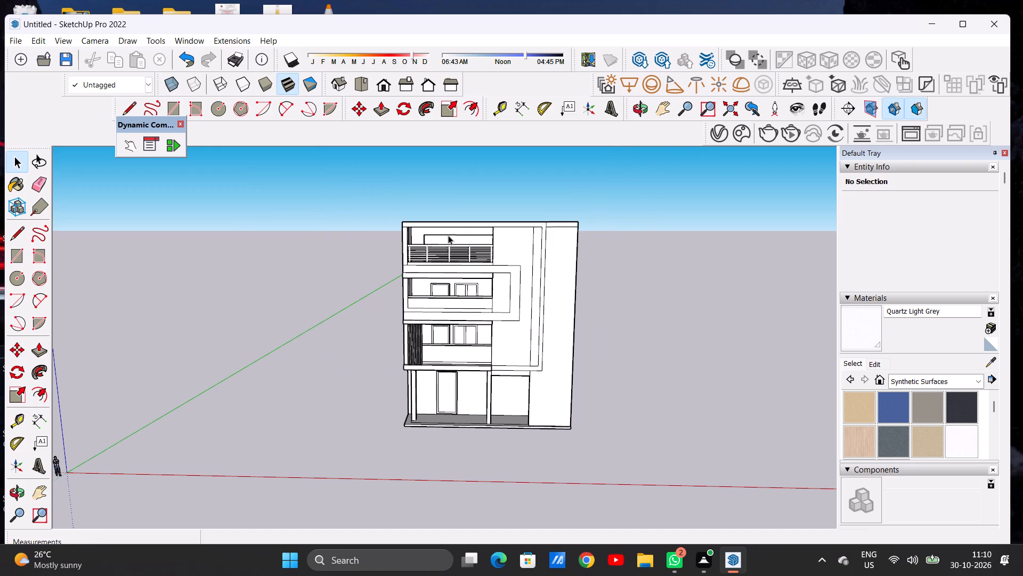
scroll(481, 306, down, 1)
middle_drag(507, 319, 450, 349)
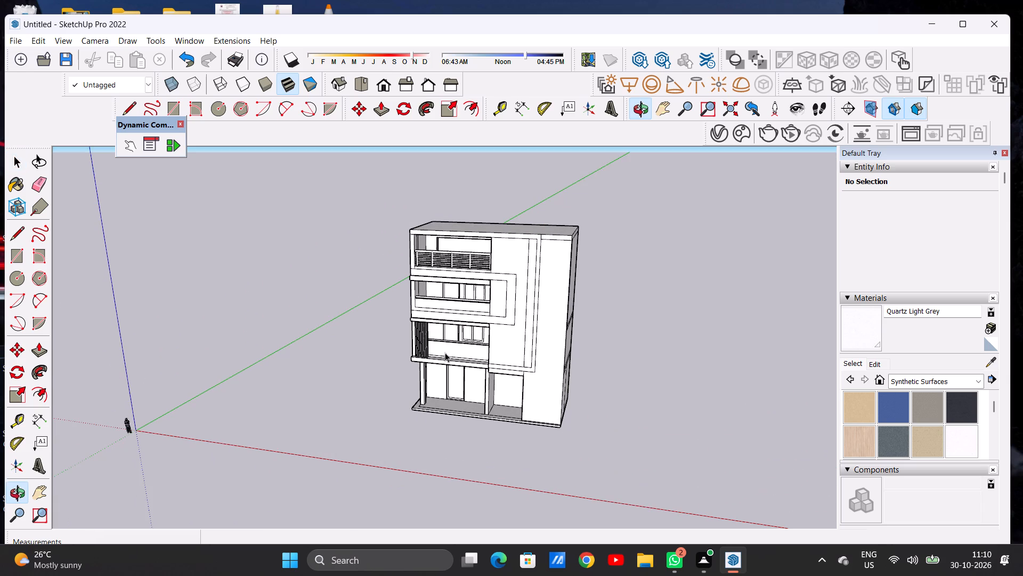
scroll(535, 364, up, 4)
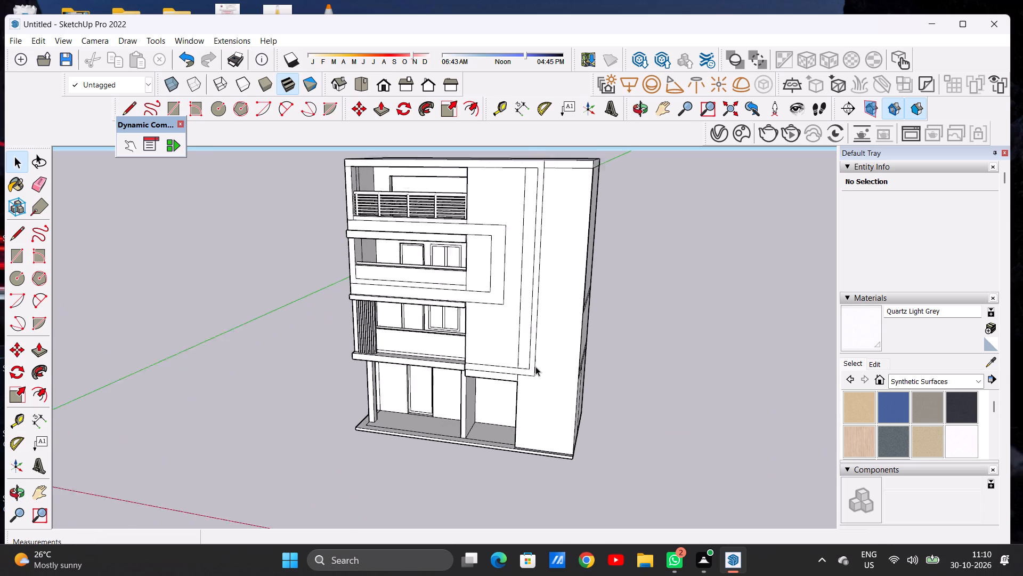
scroll(535, 366, up, 1)
middle_drag(506, 375, 535, 374)
scroll(428, 372, up, 4)
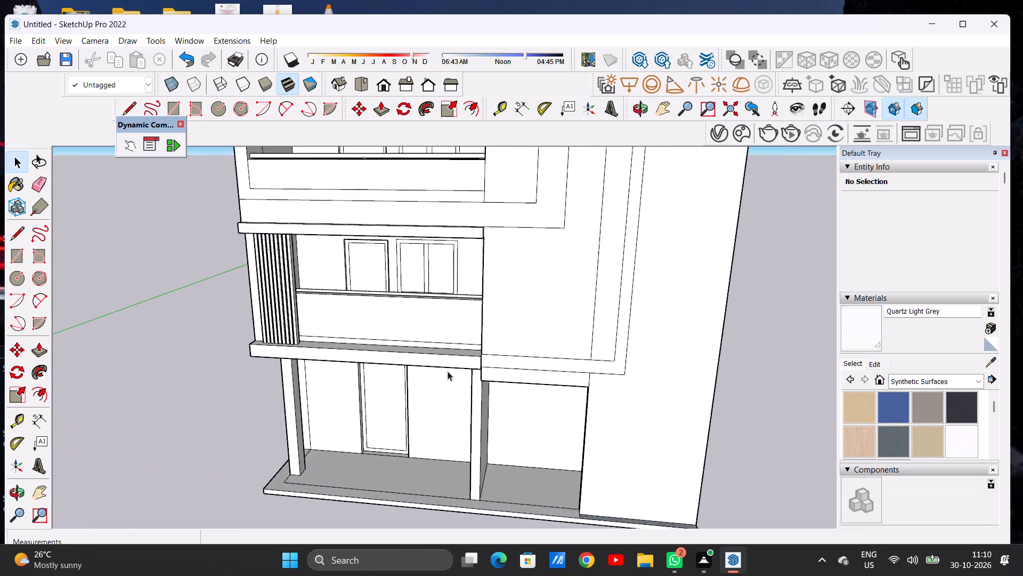
scroll(448, 371, up, 2)
middle_drag(505, 359, 440, 403)
scroll(470, 355, down, 3)
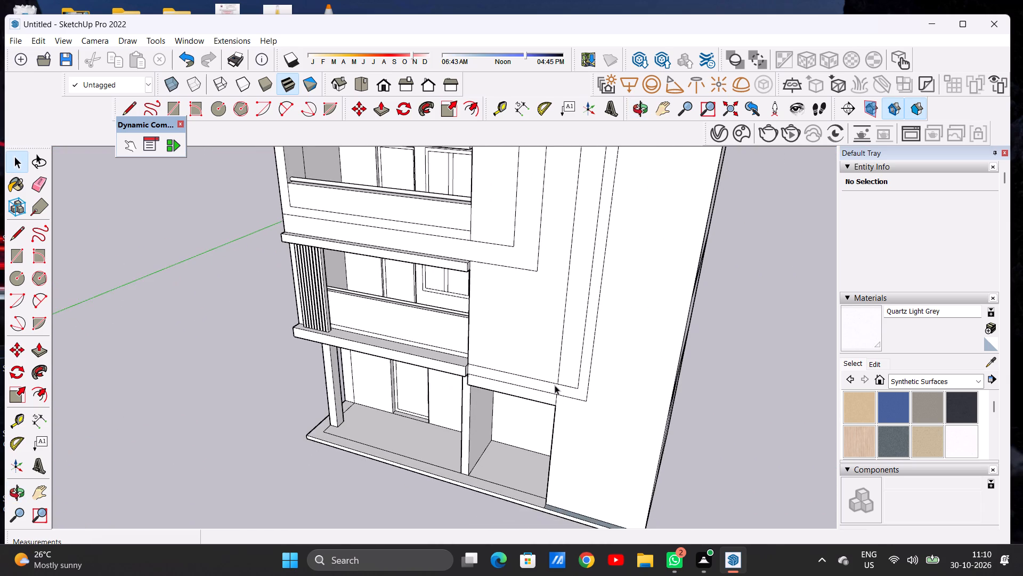
Push/Pull the porch ceiling face beneath the first-floor balcony slab down 1' 3 1/2" to form a dropped beam.
scroll(555, 386, up, 4)
scroll(569, 387, down, 1)
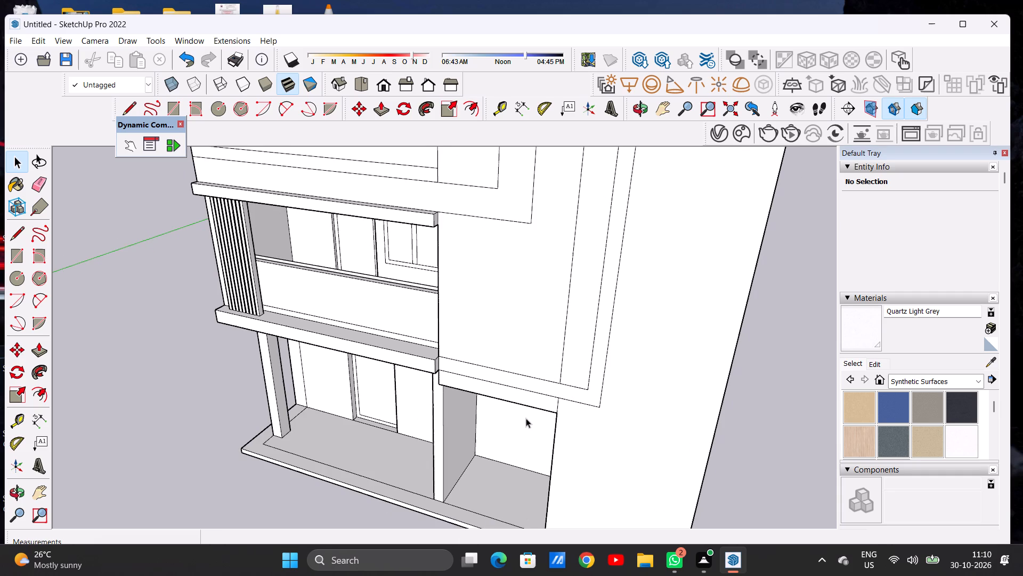
scroll(535, 410, down, 8)
middle_drag(453, 410, 549, 344)
middle_drag(425, 423, 408, 338)
scroll(421, 382, up, 6)
middle_drag(450, 402, 460, 370)
middle_drag(462, 366, 466, 356)
scroll(495, 379, up, 3)
key(p)
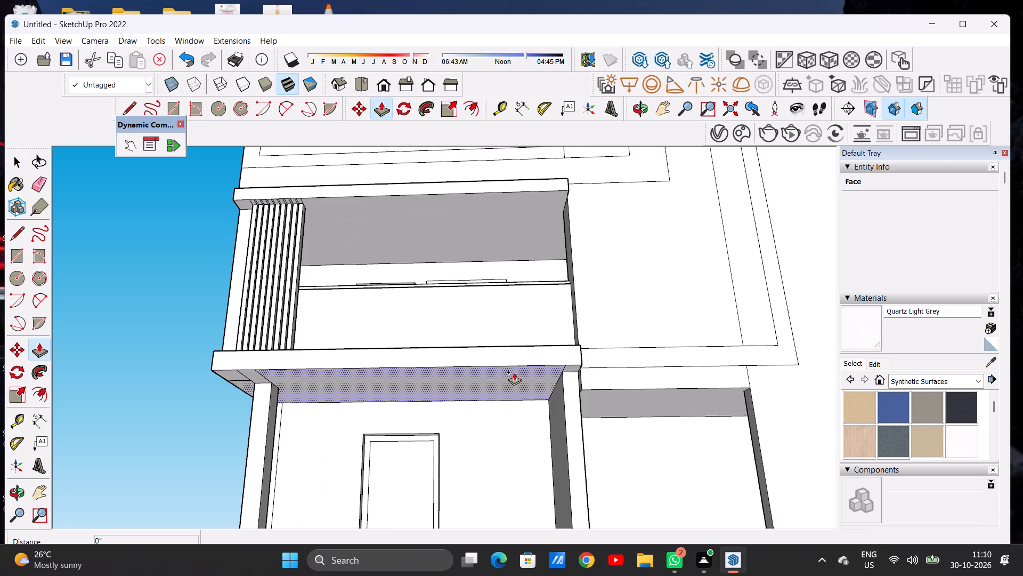
click(514, 372)
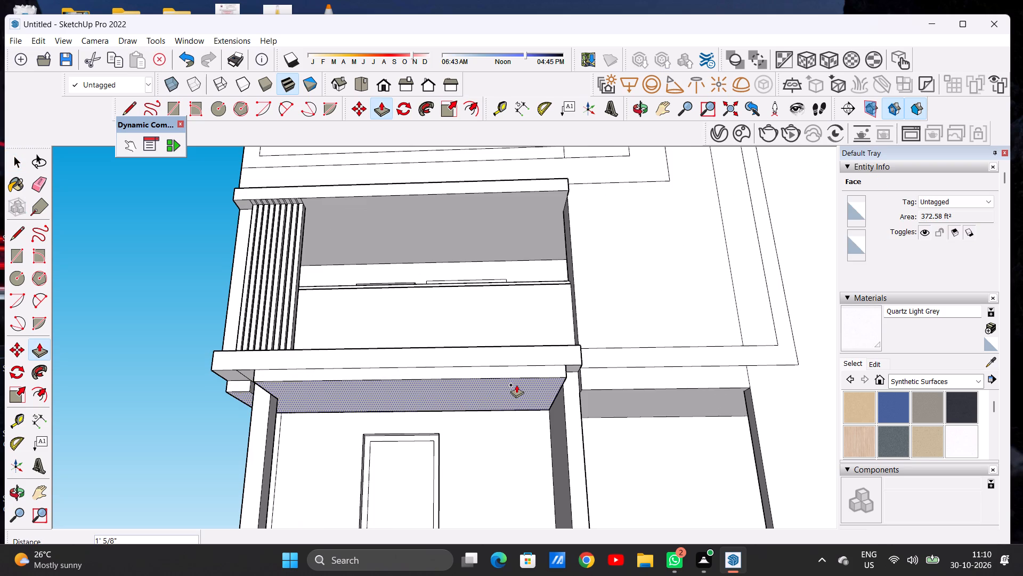
click(516, 387)
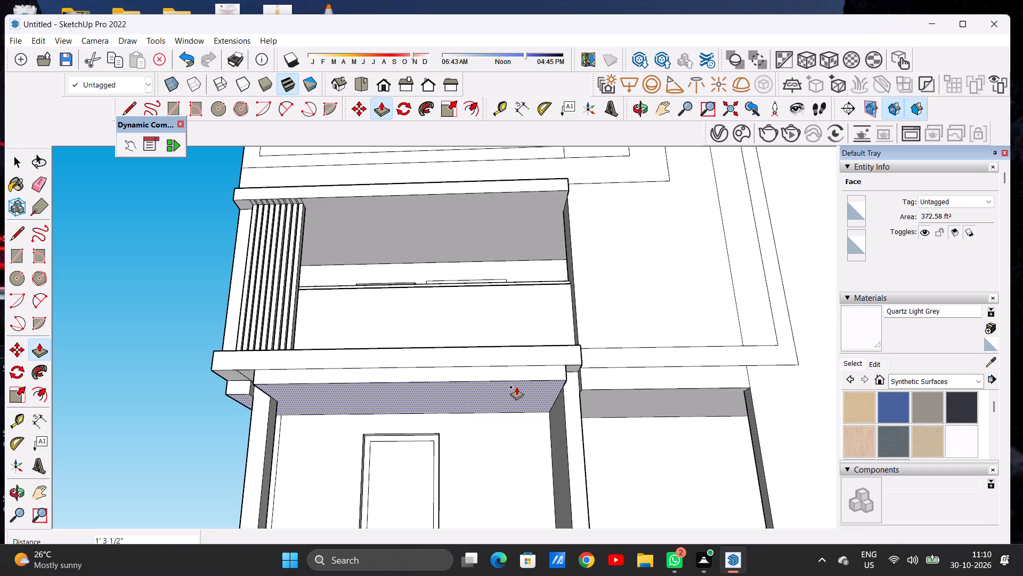
key(space)
Push/Pull the dropped beam's end face beside the ground-floor recess outward about 1' 4 1/4" to align with the balcony slab's end.
middle_drag(474, 385, 481, 465)
scroll(466, 386, down, 6)
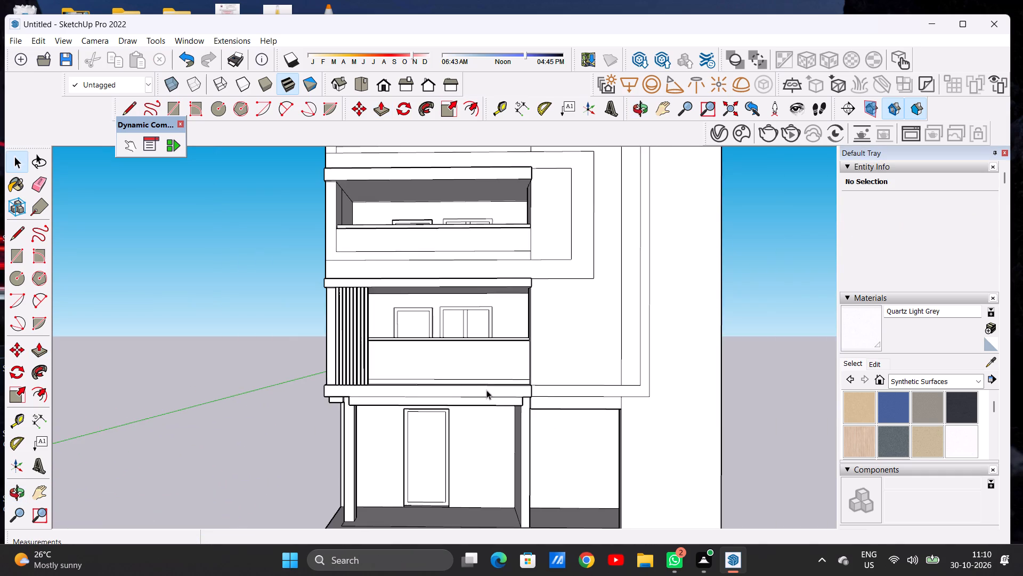
middle_drag(493, 394, 398, 437)
scroll(513, 422, up, 14)
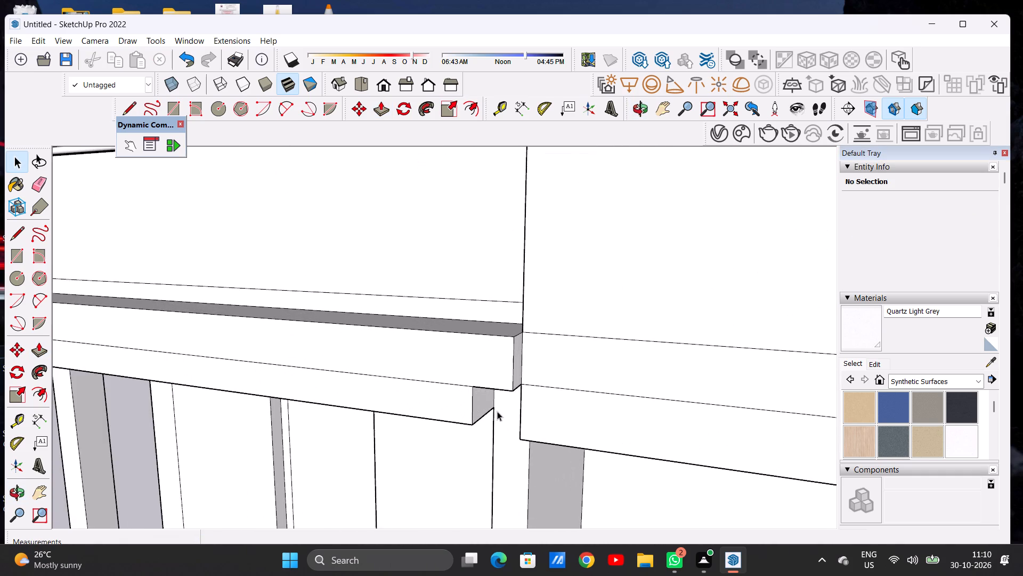
middle_drag(495, 412, 481, 387)
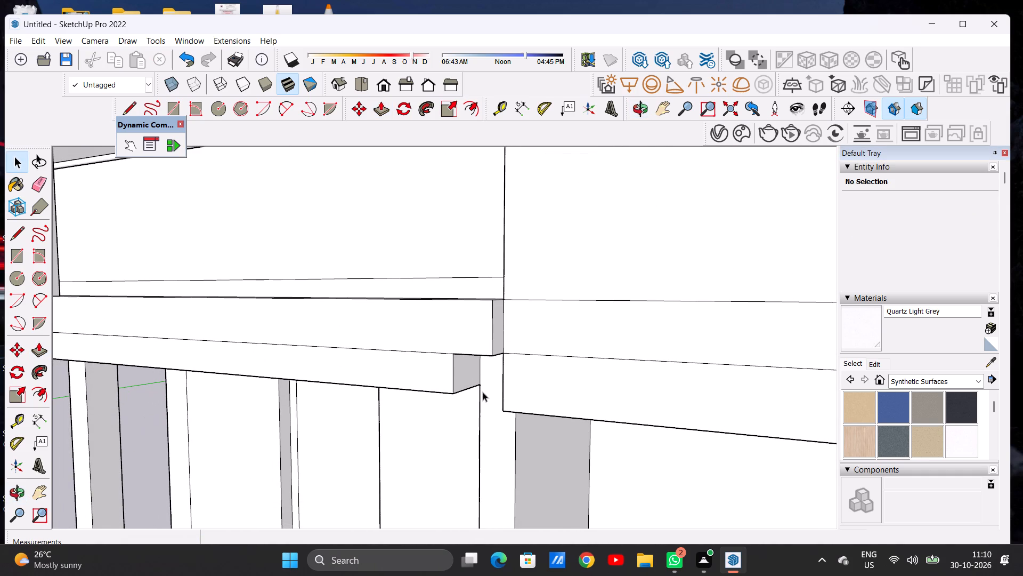
scroll(483, 392, up, 4)
scroll(483, 392, down, 3)
scroll(483, 392, up, 1)
key(p)
click(453, 363)
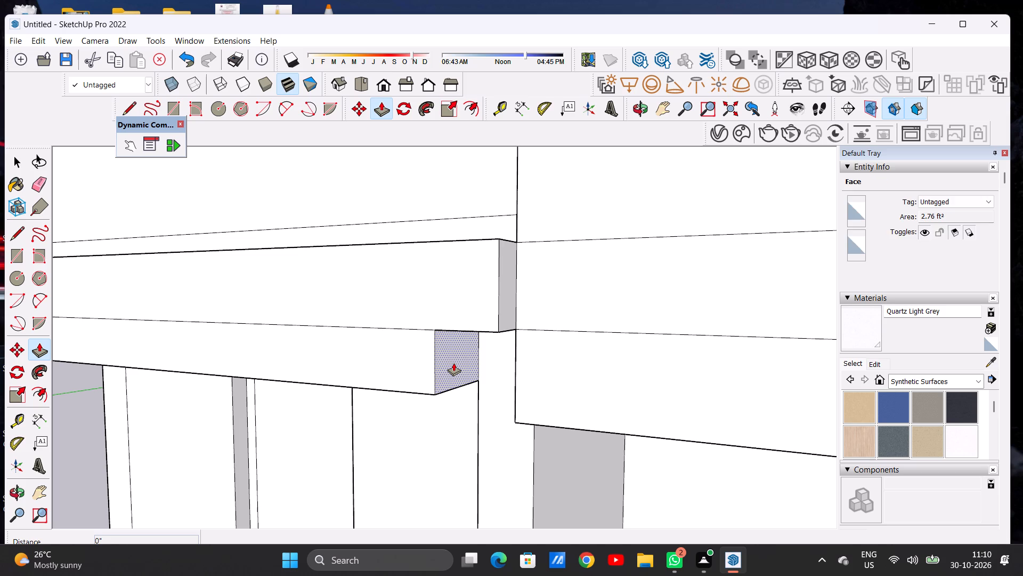
click(521, 330)
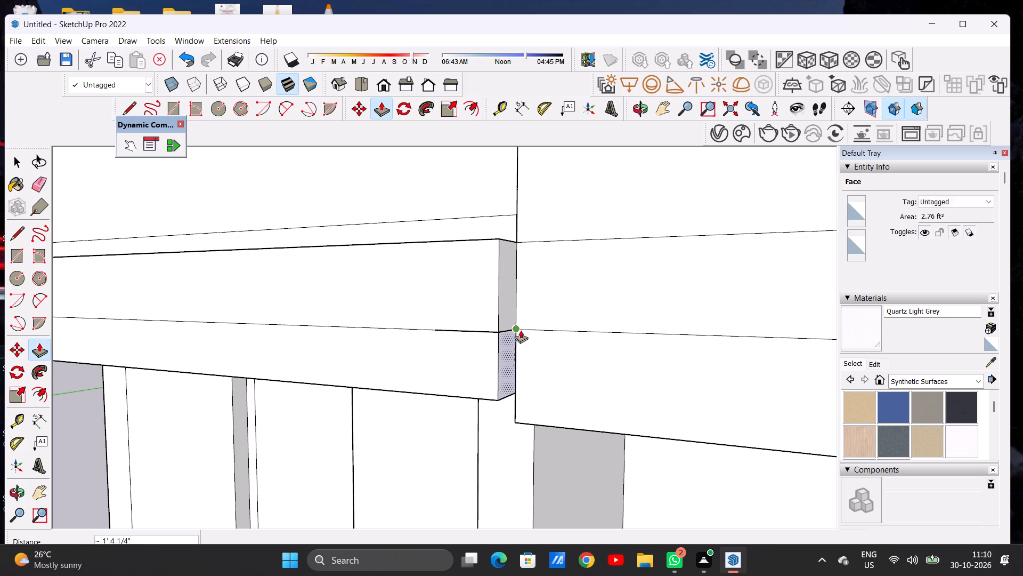
key(space)
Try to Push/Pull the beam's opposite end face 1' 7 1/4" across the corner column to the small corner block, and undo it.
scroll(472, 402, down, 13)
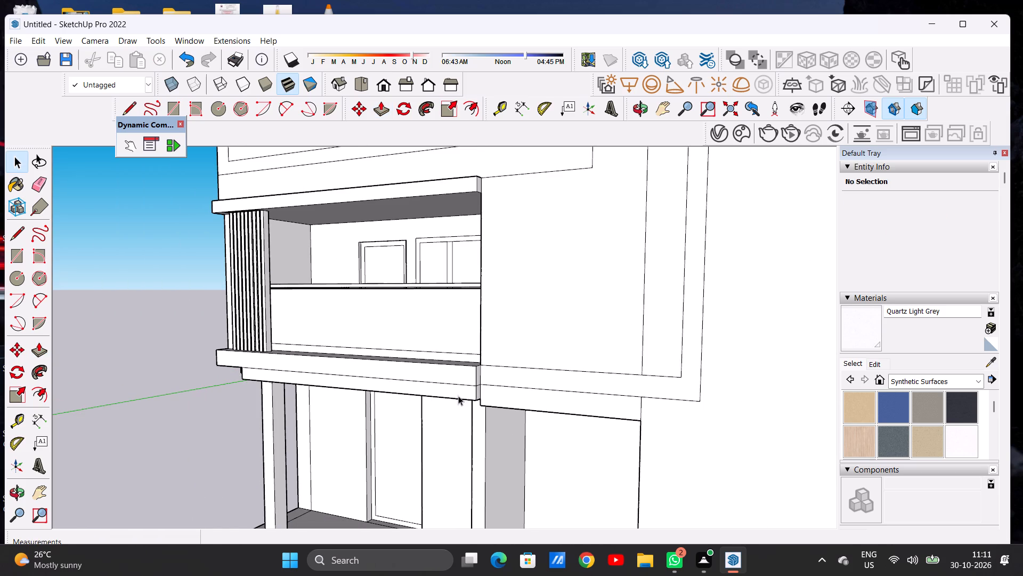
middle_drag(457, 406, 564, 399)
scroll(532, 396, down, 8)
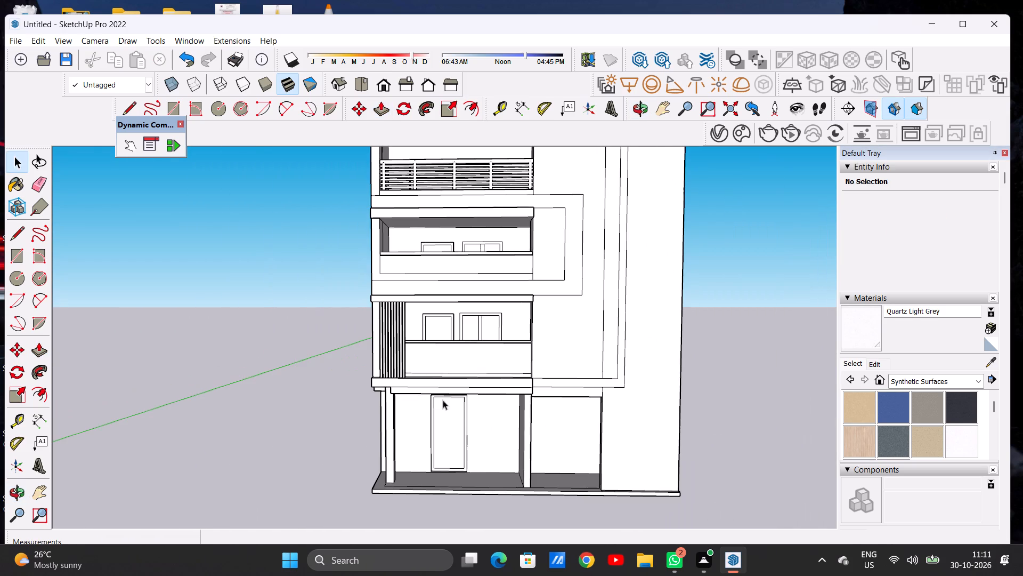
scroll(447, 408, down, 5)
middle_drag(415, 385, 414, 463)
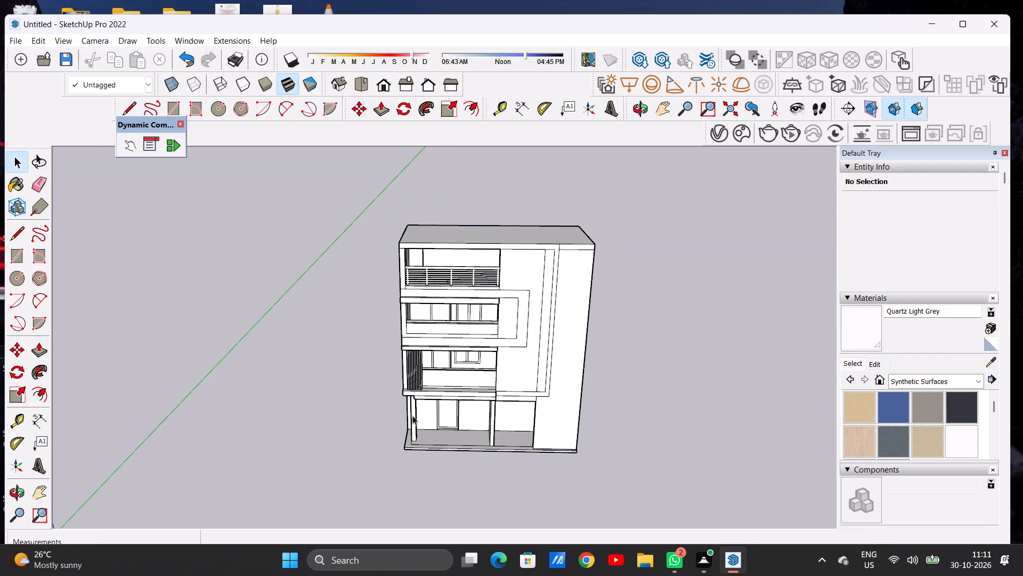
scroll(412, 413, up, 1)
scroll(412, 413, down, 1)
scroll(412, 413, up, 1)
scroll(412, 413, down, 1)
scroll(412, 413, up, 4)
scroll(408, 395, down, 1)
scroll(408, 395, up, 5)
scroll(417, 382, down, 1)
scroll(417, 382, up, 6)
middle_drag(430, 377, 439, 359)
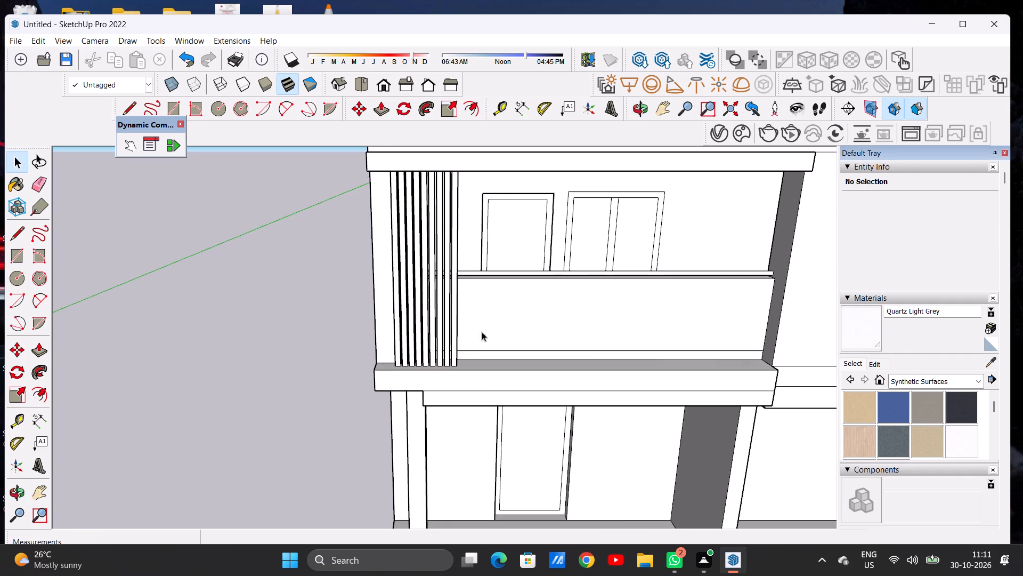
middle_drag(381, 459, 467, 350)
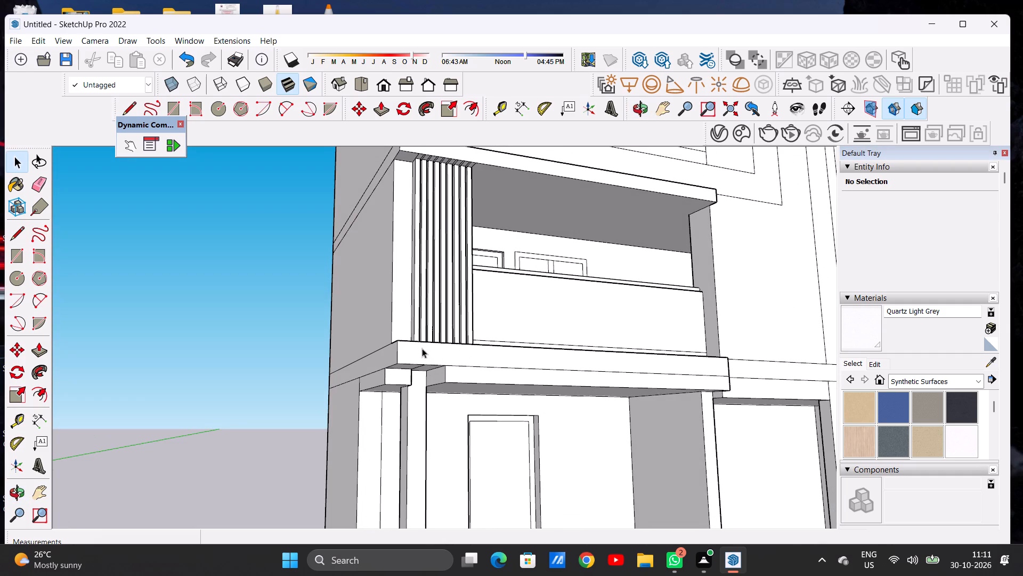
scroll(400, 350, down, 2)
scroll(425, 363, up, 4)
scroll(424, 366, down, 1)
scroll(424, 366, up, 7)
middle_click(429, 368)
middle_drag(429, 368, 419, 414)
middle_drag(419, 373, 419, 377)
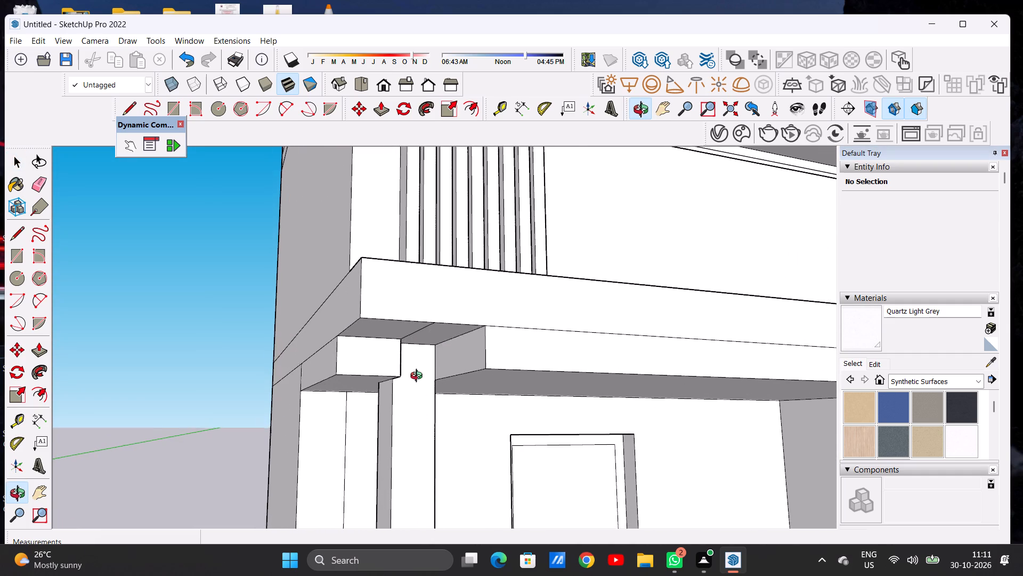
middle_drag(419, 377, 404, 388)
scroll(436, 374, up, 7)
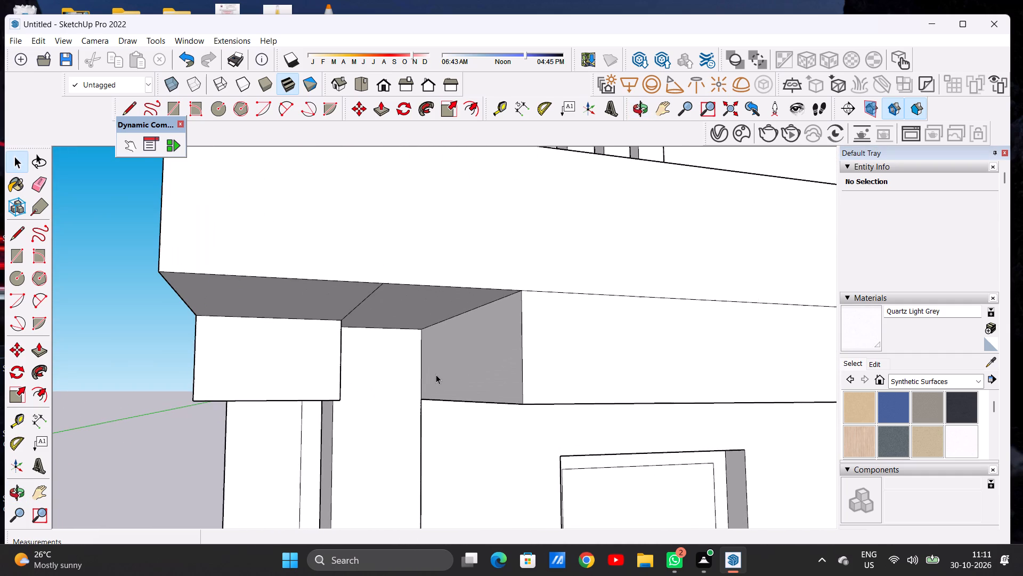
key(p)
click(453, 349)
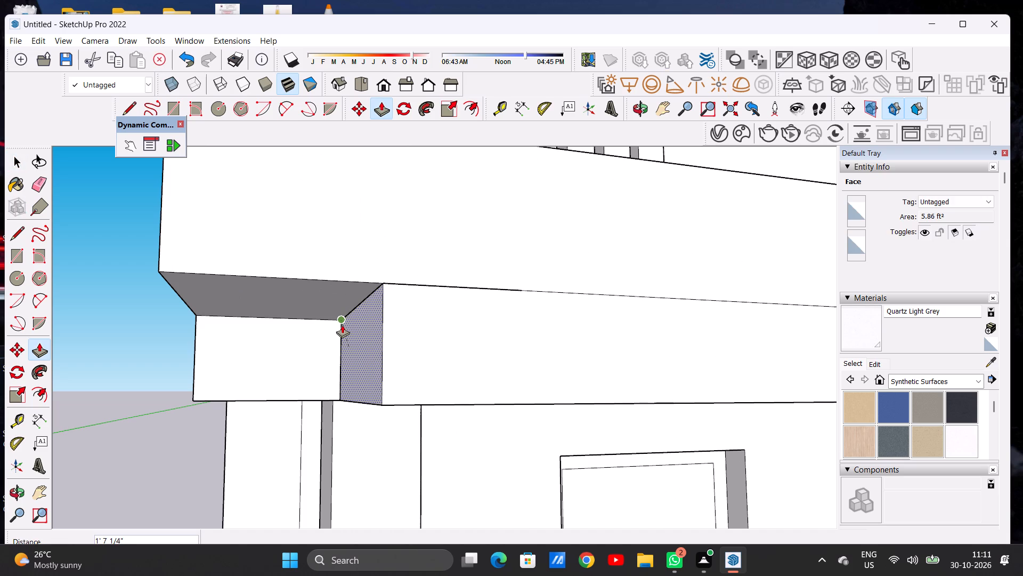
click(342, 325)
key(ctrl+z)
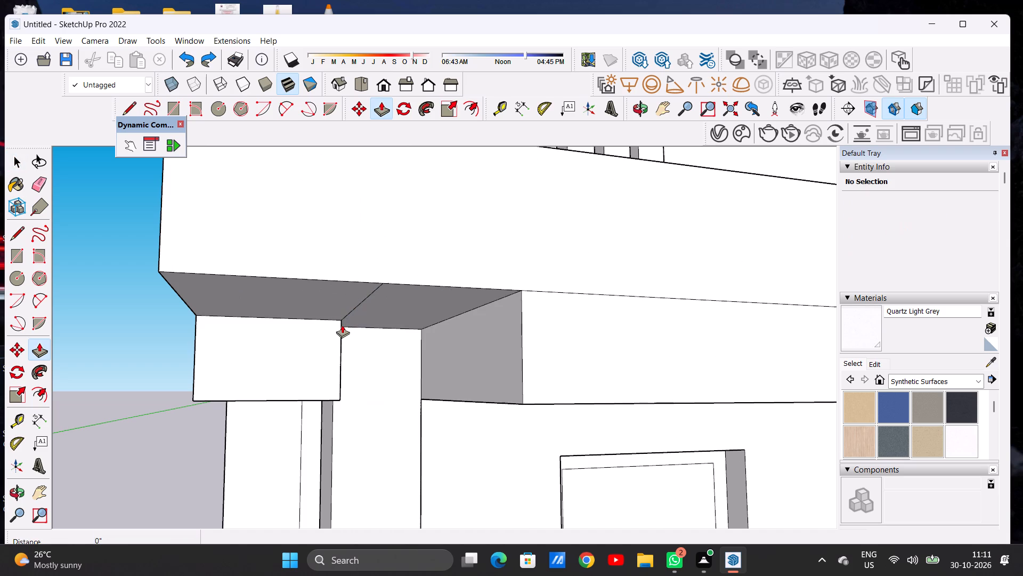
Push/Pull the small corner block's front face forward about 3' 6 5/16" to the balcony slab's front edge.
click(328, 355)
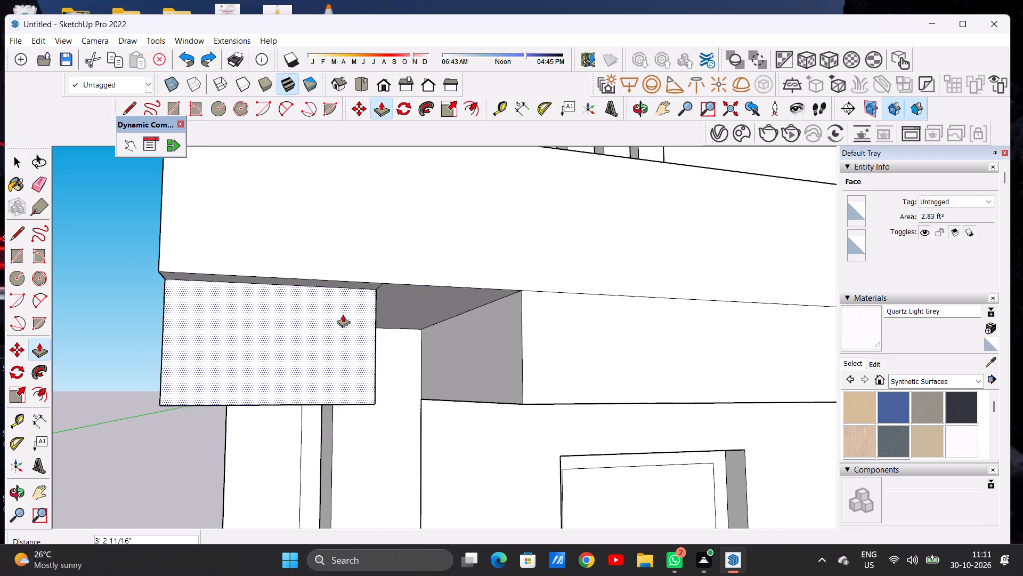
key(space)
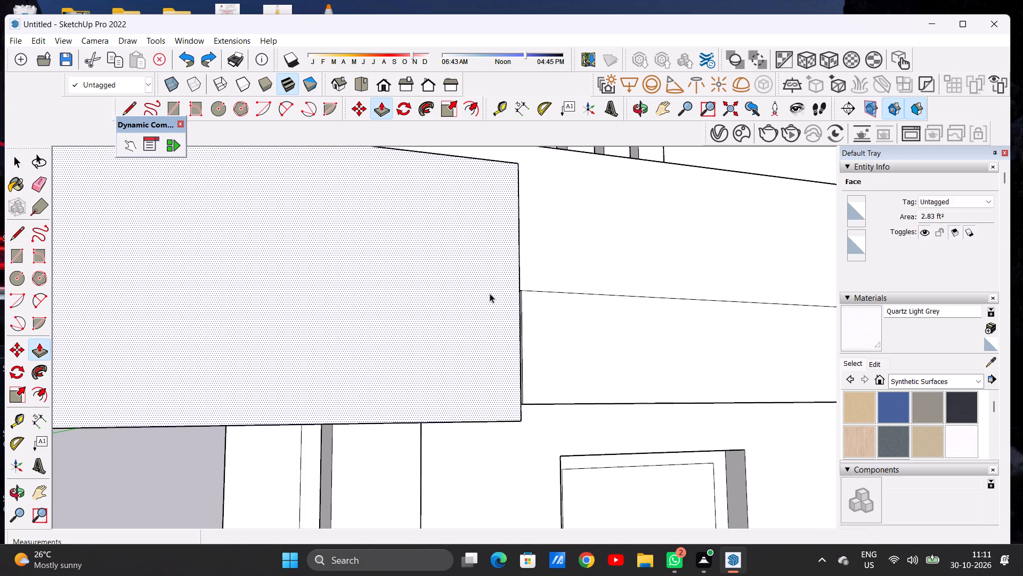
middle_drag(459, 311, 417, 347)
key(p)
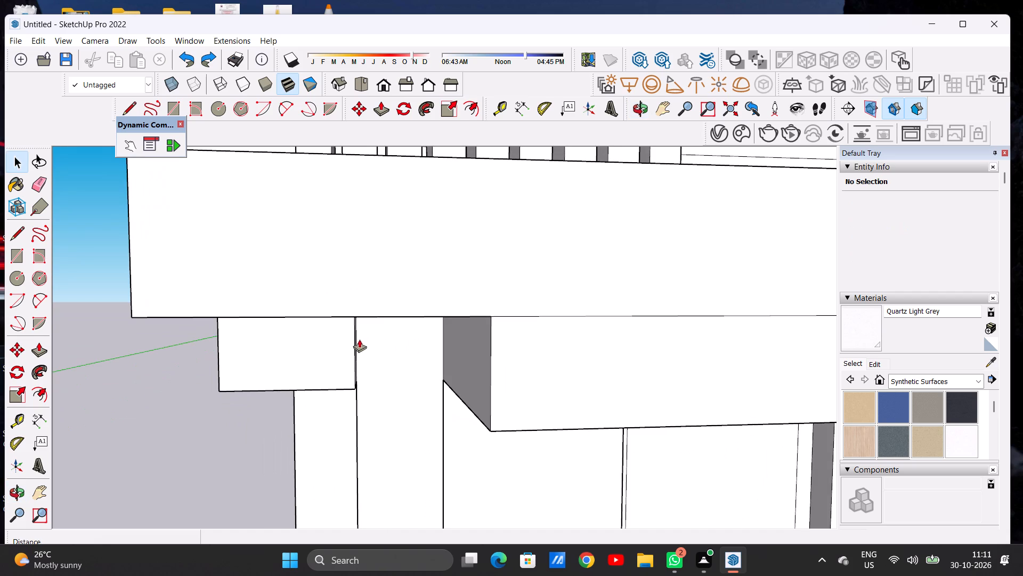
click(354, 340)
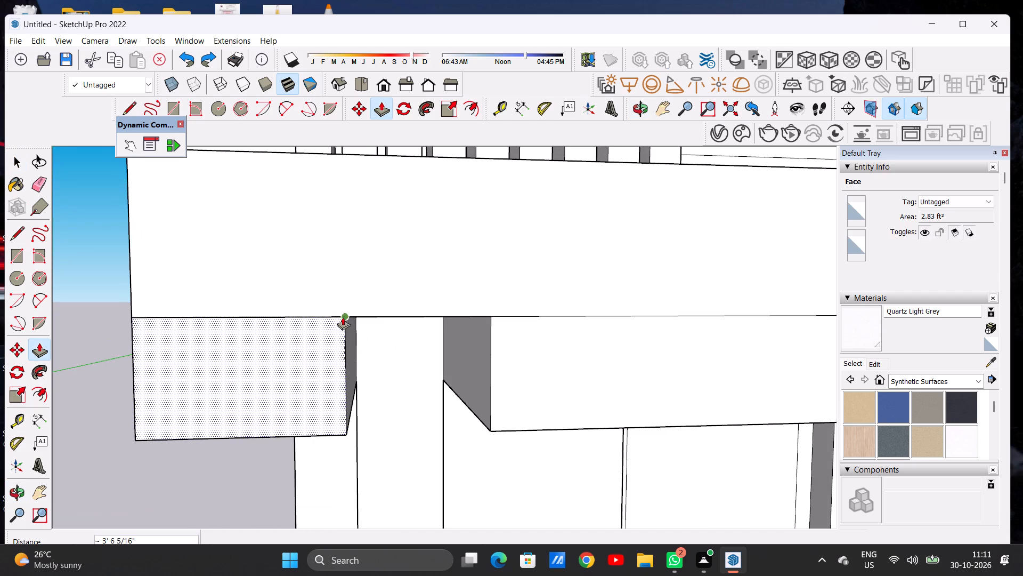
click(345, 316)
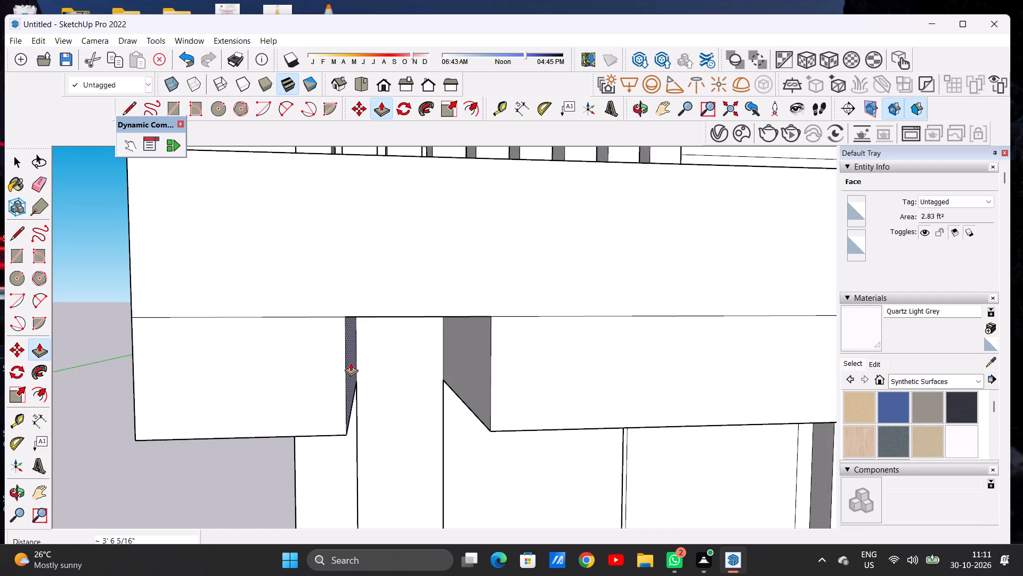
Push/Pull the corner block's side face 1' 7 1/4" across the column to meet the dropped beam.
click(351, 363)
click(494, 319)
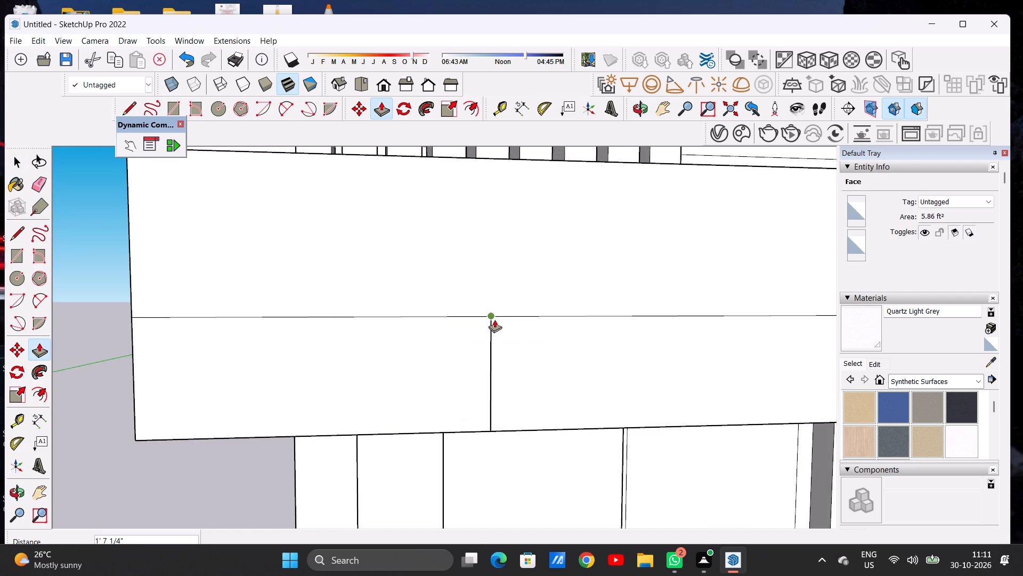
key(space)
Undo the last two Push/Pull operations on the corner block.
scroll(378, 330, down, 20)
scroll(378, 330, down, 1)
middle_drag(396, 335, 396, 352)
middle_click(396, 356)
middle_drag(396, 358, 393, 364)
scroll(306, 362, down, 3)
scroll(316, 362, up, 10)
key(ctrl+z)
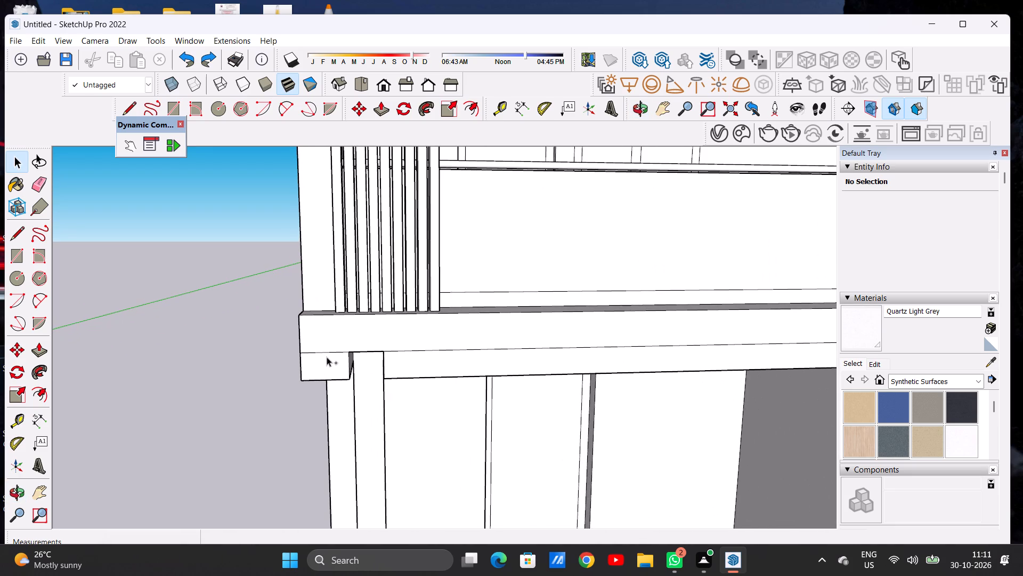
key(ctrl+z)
Push/Pull the set-back corner block's side face 1' 7 1/4" across the corner column to meet the dropped beam.
middle_drag(348, 376, 338, 339)
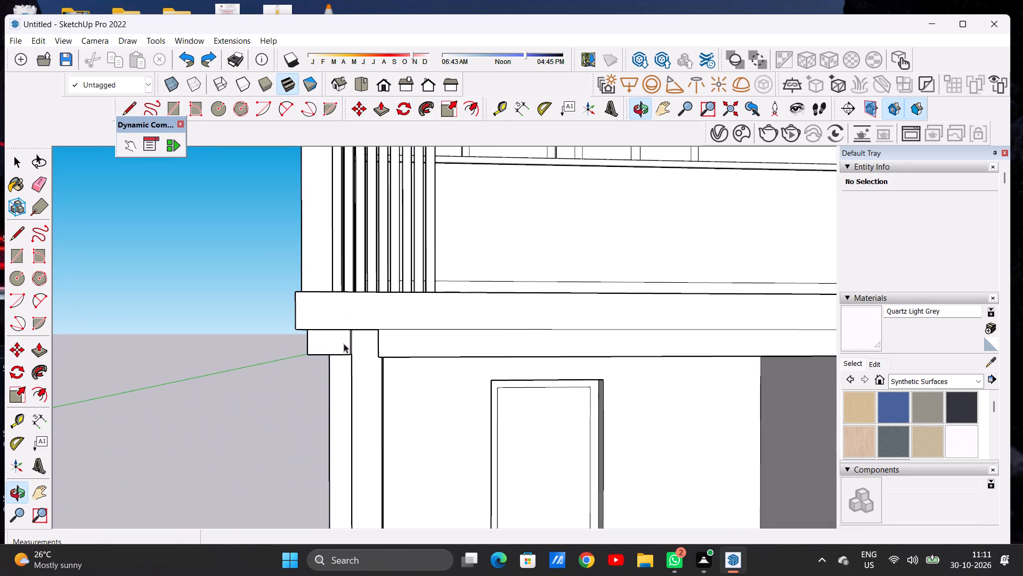
scroll(366, 359, up, 4)
middle_drag(366, 354, 355, 372)
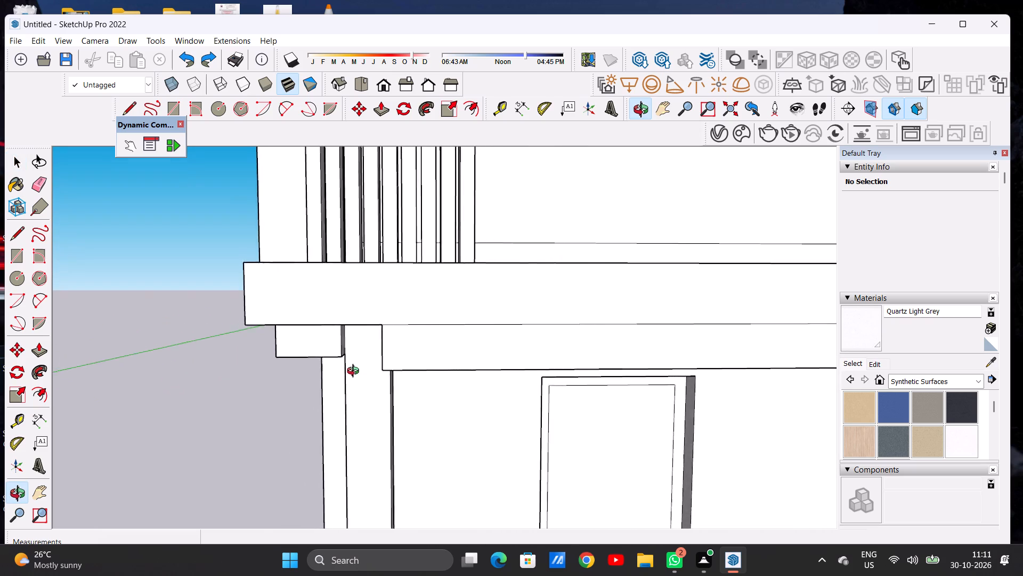
middle_drag(355, 372, 344, 386)
scroll(338, 339, up, 2)
scroll(338, 339, down, 1)
scroll(338, 339, up, 2)
scroll(342, 341, down, 1)
scroll(342, 341, up, 14)
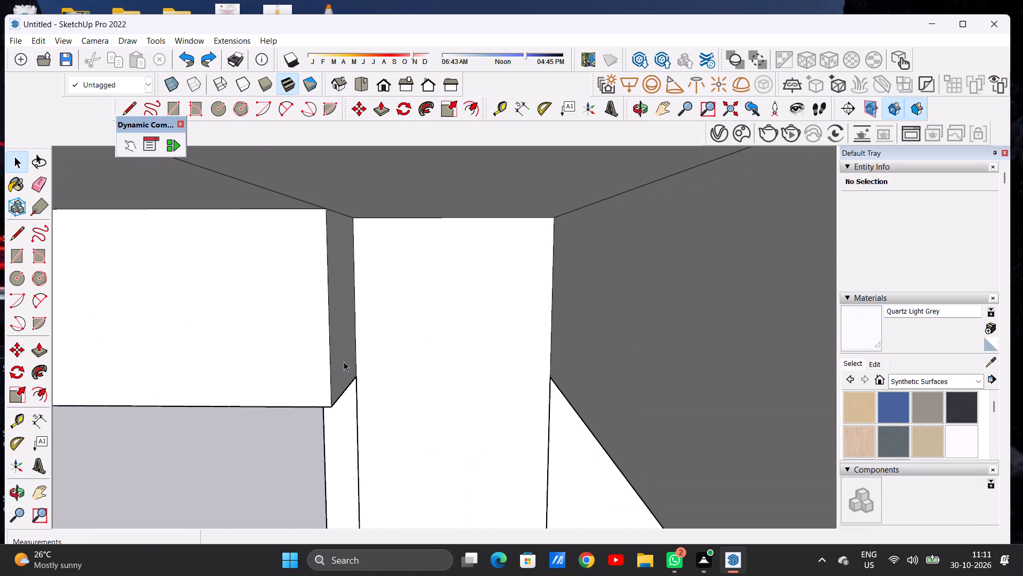
key(p)
click(334, 351)
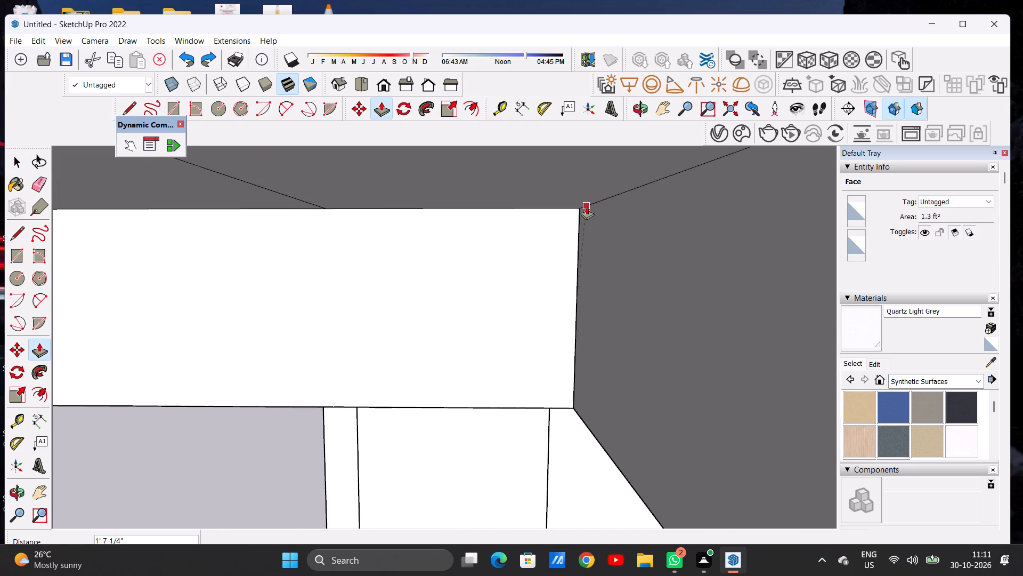
click(587, 206)
key(space)
Push/Pull the dropped beam's exposed end face past the corner column toward the balcony slab's outer corner.
scroll(490, 285, down, 4)
scroll(475, 314, up, 1)
scroll(473, 316, down, 9)
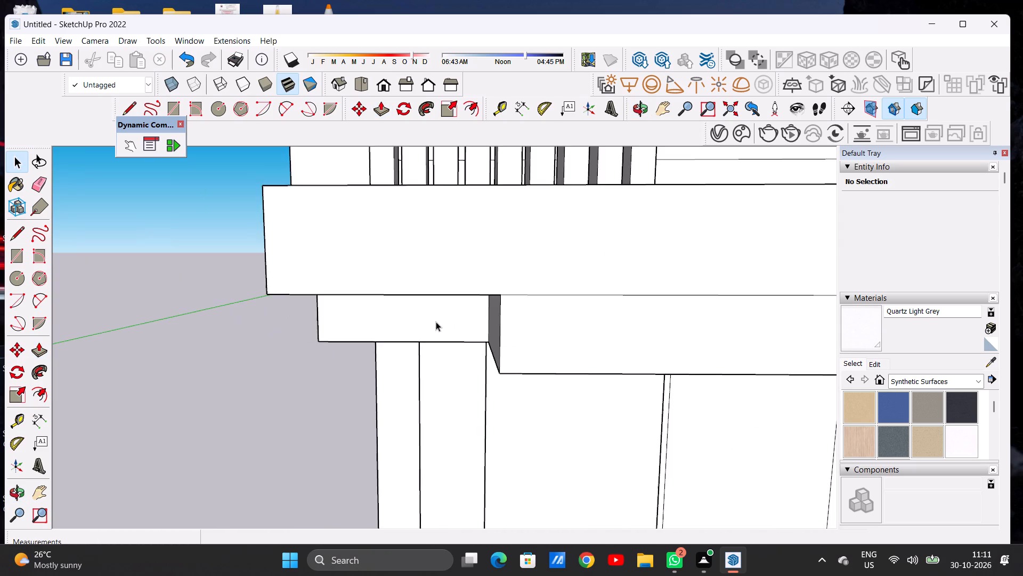
scroll(436, 322, down, 20)
scroll(436, 322, down, 7)
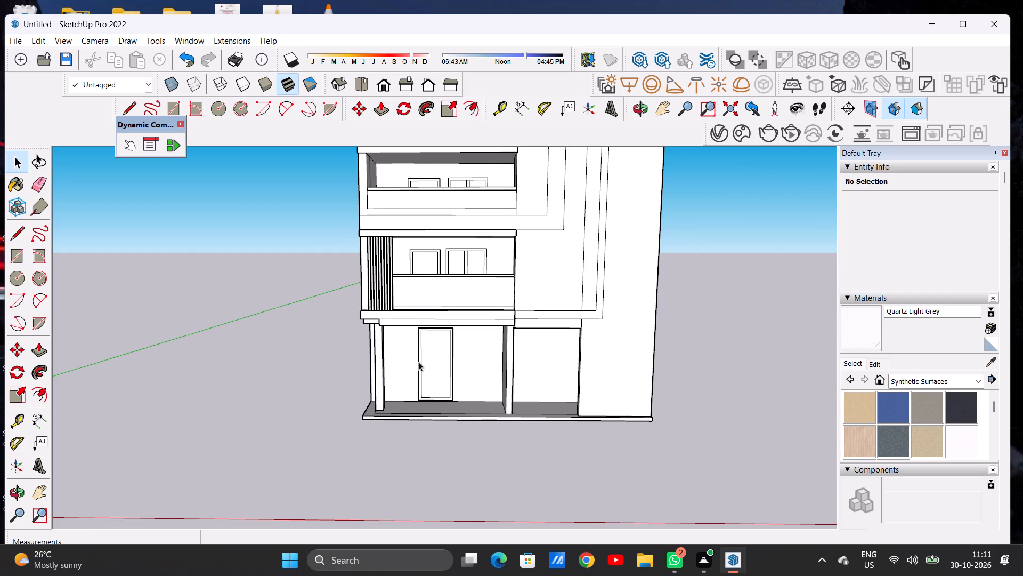
middle_click(472, 369)
middle_drag(383, 352, 499, 377)
scroll(396, 333, up, 16)
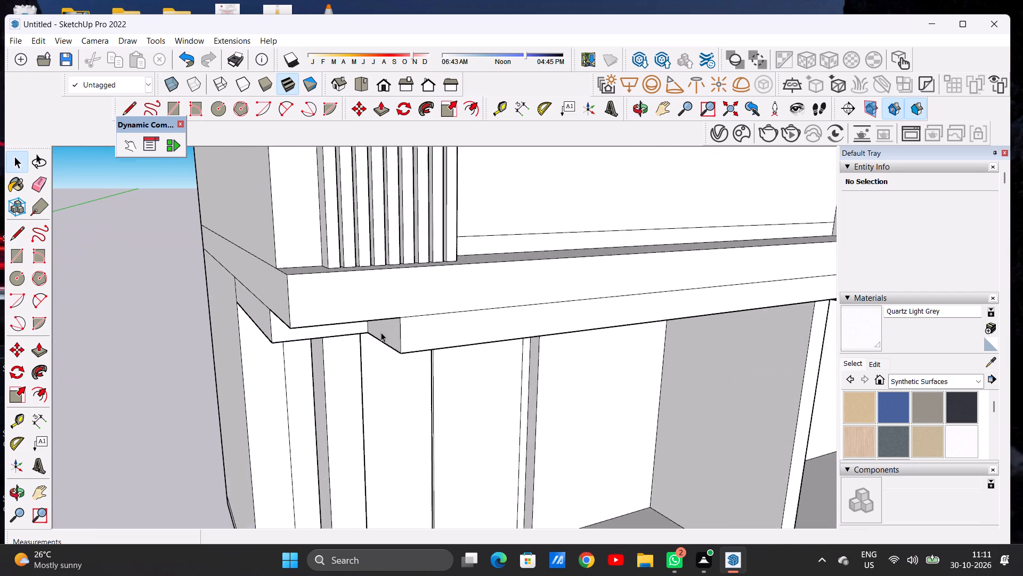
scroll(381, 332, up, 2)
scroll(381, 332, down, 1)
scroll(381, 332, up, 1)
scroll(381, 332, down, 1)
scroll(381, 332, up, 4)
scroll(381, 332, down, 1)
scroll(384, 334, up, 6)
key(p)
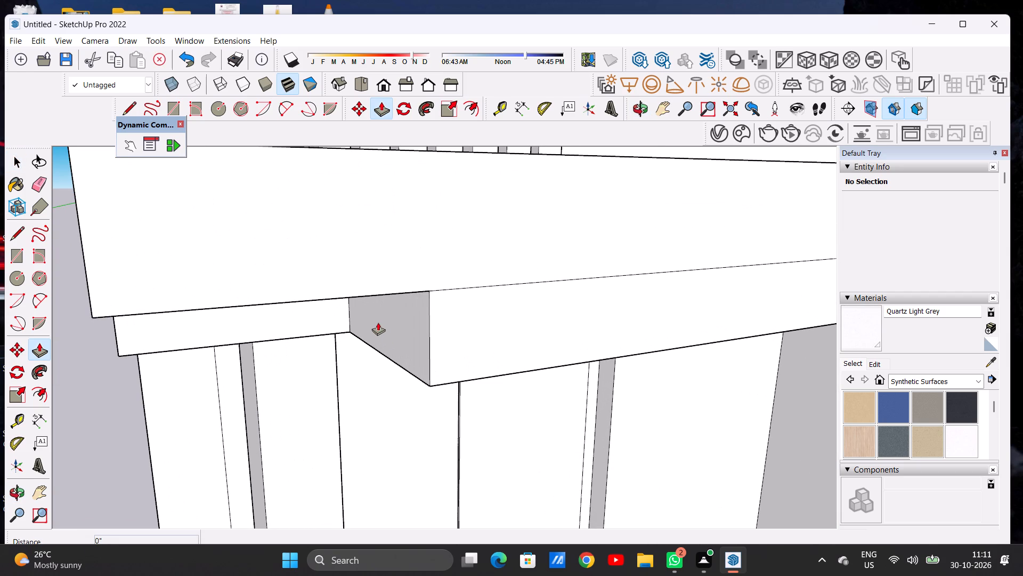
click(378, 322)
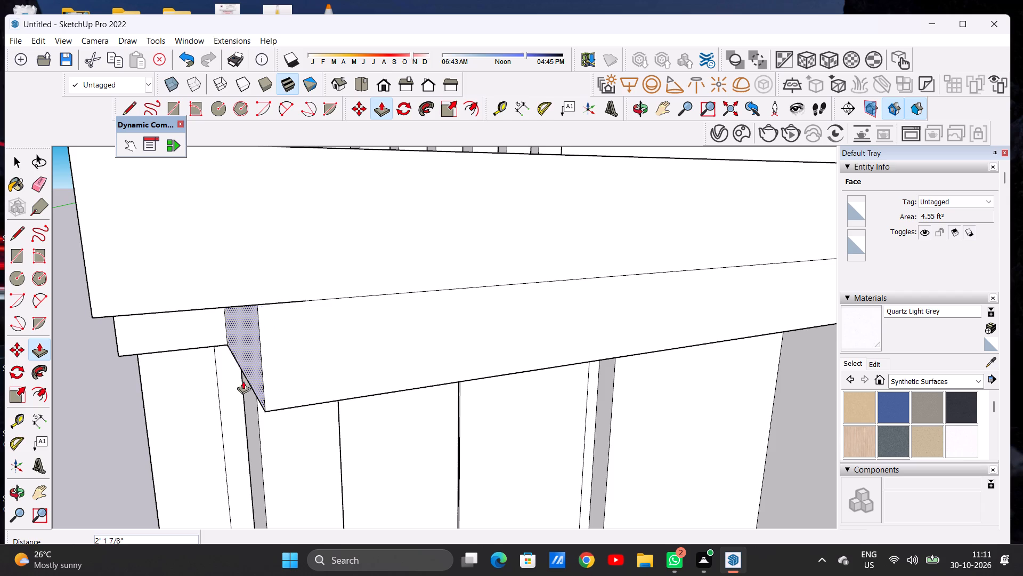
click(256, 413)
key(space)
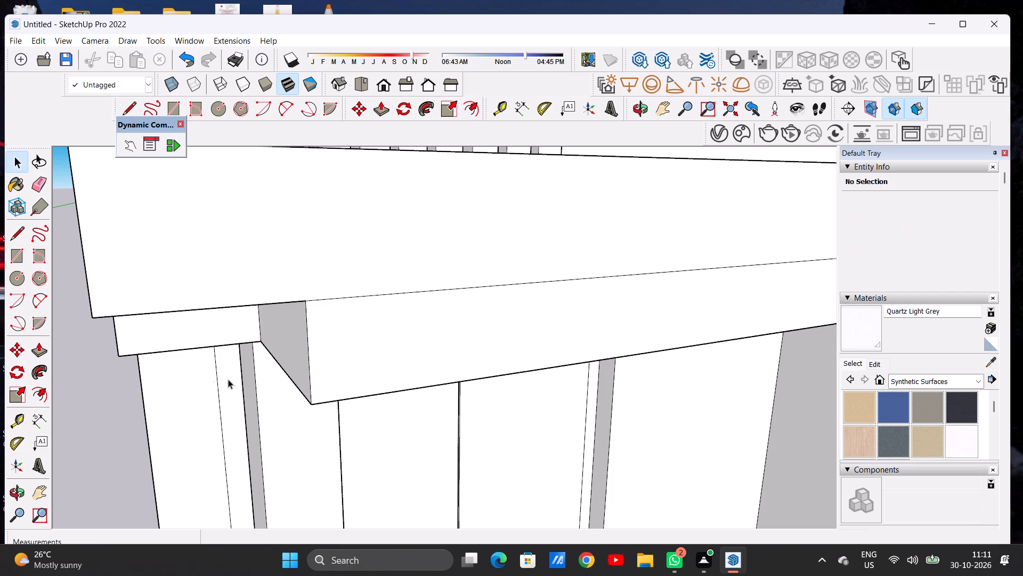
Examine the front facade from the balcony slab and dropped beam up to the roof edge beside the top-floor balcony.
middle_drag(315, 356, 266, 351)
middle_click(223, 351)
scroll(228, 370, down, 5)
scroll(237, 369, up, 1)
scroll(243, 369, down, 10)
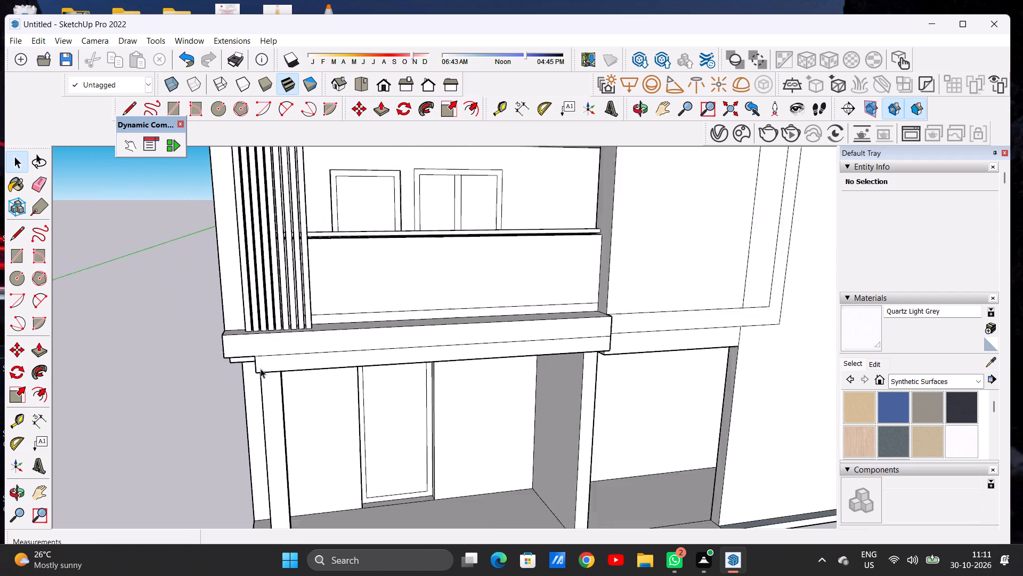
scroll(261, 369, down, 8)
middle_drag(369, 371, 359, 371)
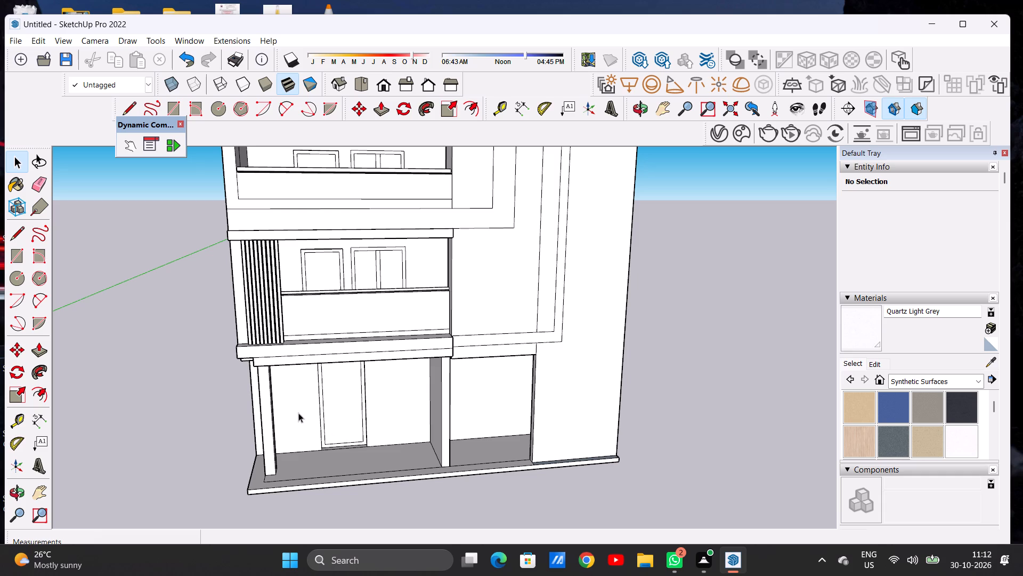
scroll(231, 306, down, 4)
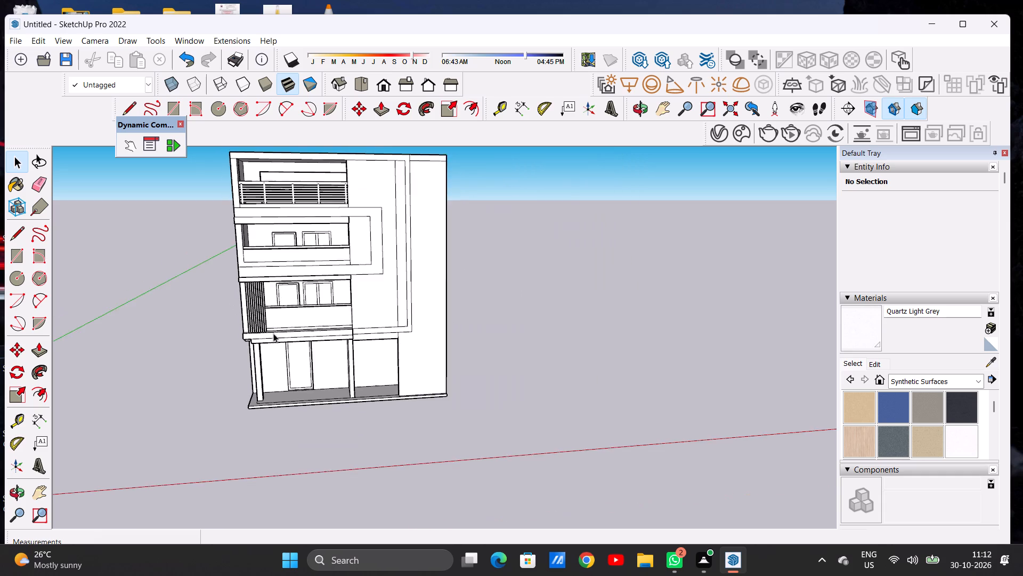
scroll(273, 333, down, 17)
scroll(281, 310, up, 15)
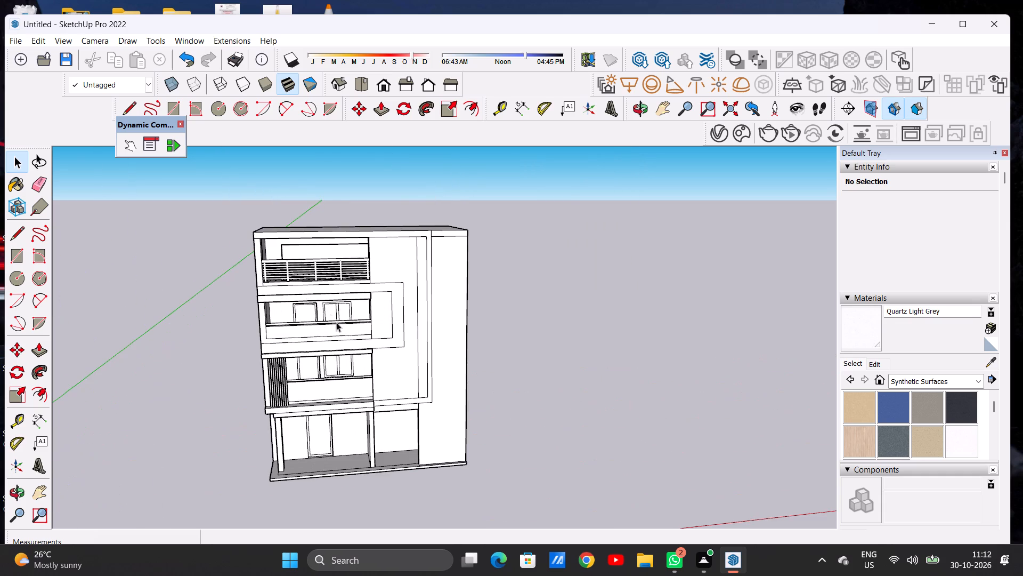
middle_drag(308, 293, 227, 300)
middle_drag(303, 358, 412, 355)
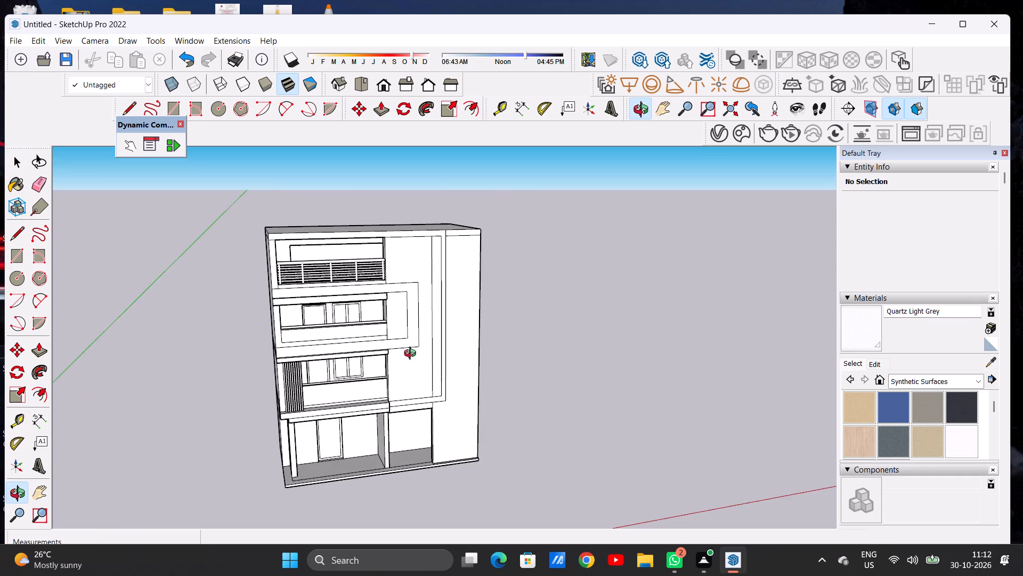
middle_drag(412, 355, 344, 352)
scroll(352, 357, down, 4)
scroll(372, 389, up, 4)
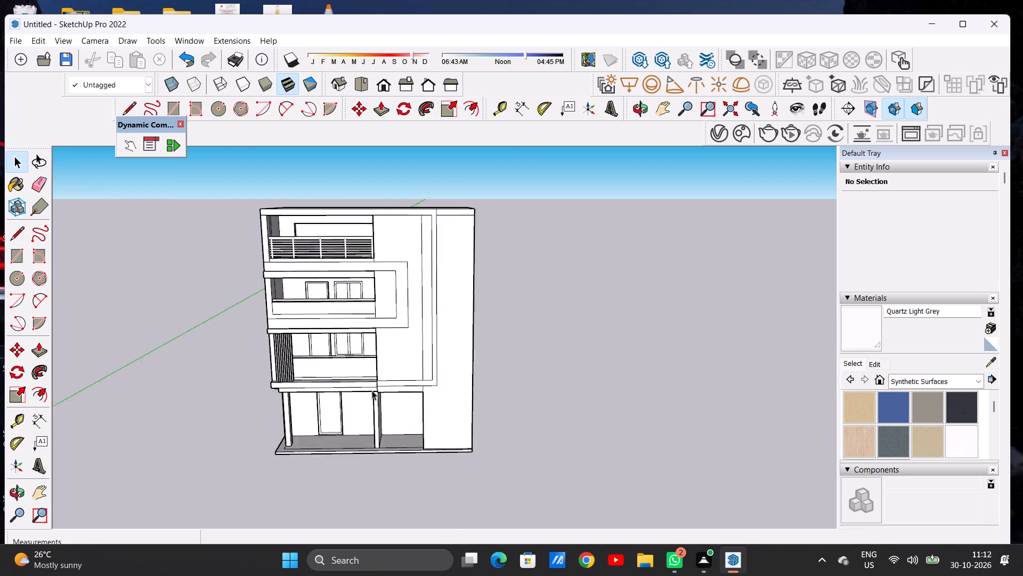
scroll(372, 390, up, 5)
scroll(378, 387, down, 1)
scroll(378, 387, up, 12)
scroll(379, 383, down, 6)
scroll(380, 383, up, 1)
scroll(380, 383, down, 3)
scroll(380, 382, up, 2)
scroll(419, 350, down, 4)
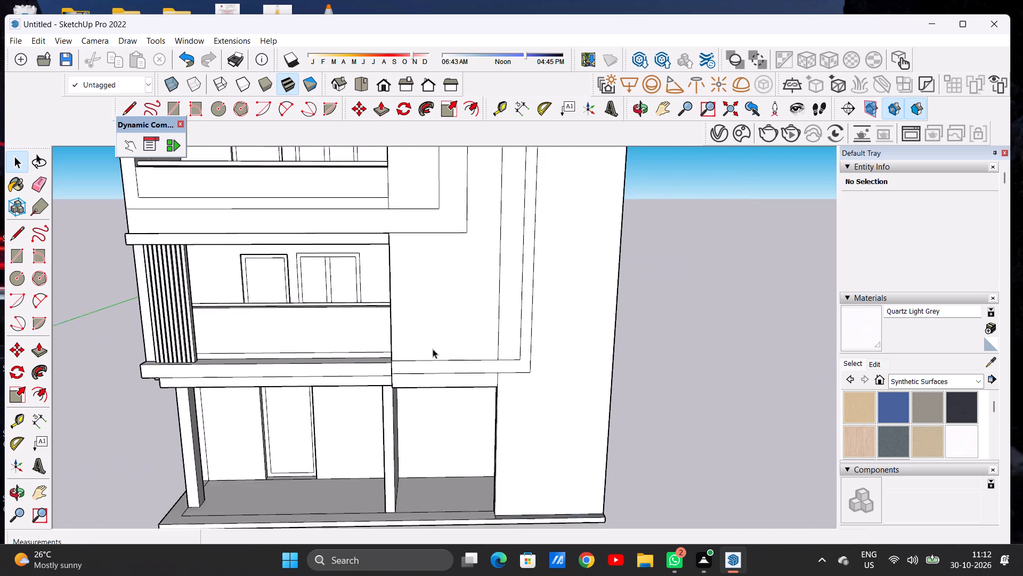
scroll(433, 349, down, 13)
scroll(445, 274, up, 6)
scroll(469, 235, up, 1)
scroll(469, 234, down, 1)
scroll(469, 234, up, 7)
middle_drag(436, 242, 440, 314)
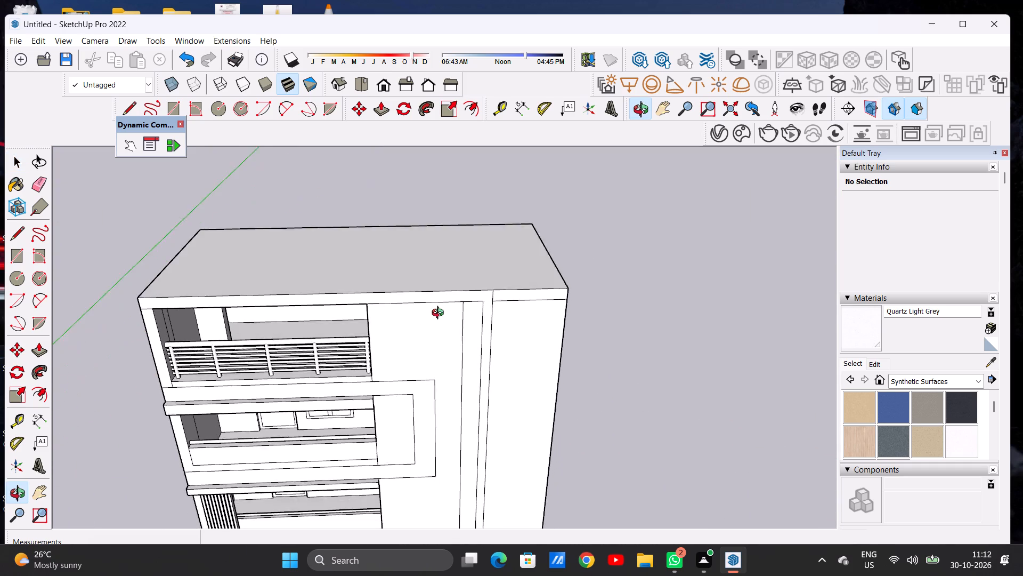
middle_drag(440, 314, 433, 311)
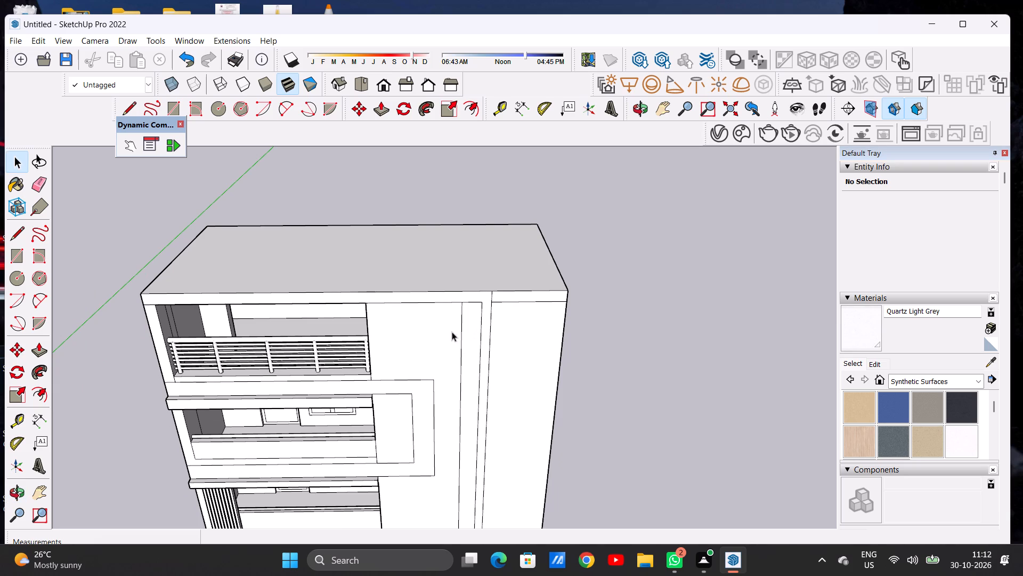
scroll(448, 387, down, 6)
scroll(436, 339, up, 2)
scroll(435, 339, down, 1)
scroll(435, 338, up, 2)
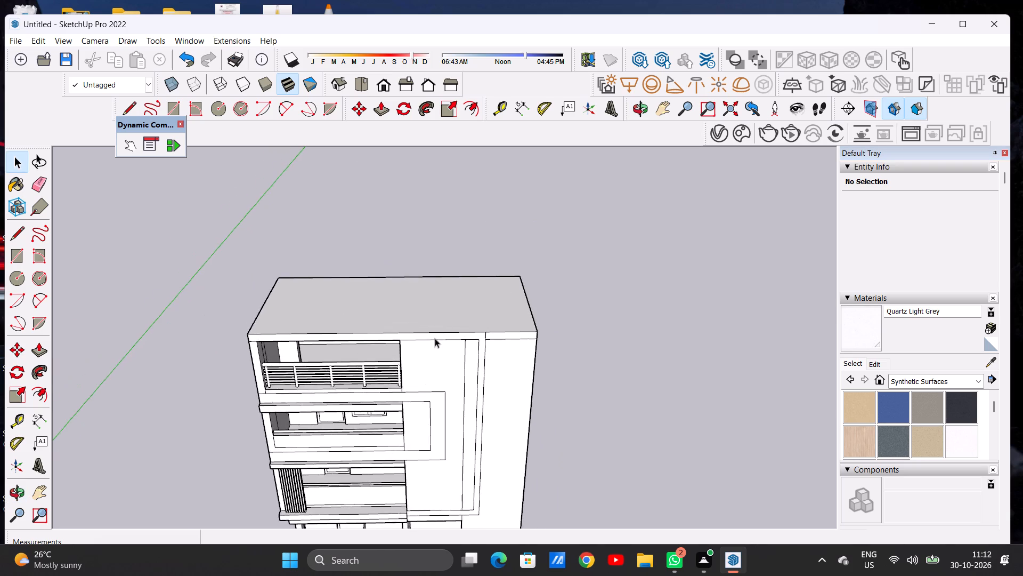
scroll(435, 338, up, 7)
key(l)
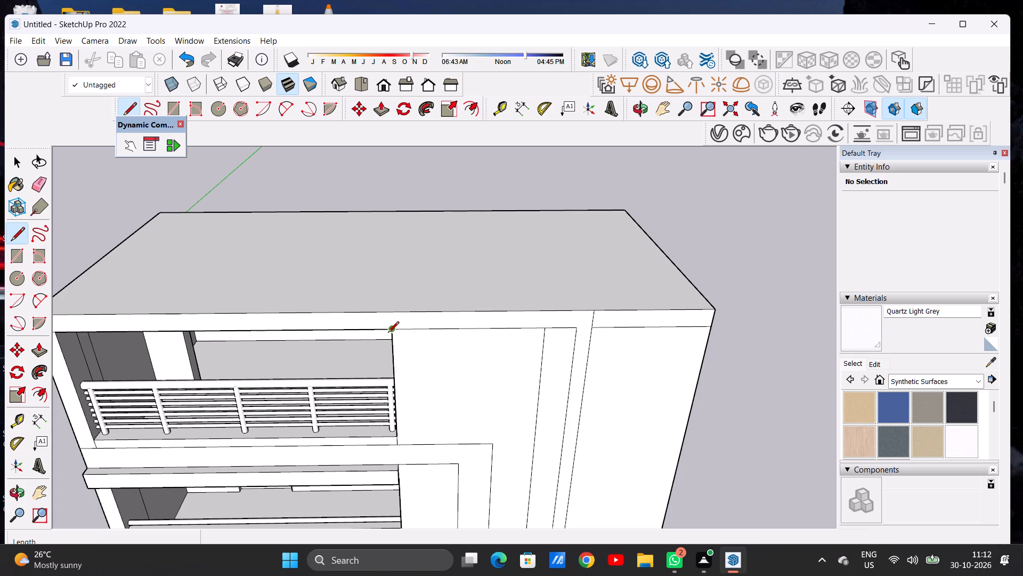
key(space)
Push/Pull the facade's continuous band outward about 1' 1/8" so its face is flush with the first-floor balcony slab's front face.
scroll(448, 312, down, 1)
scroll(448, 312, up, 1)
scroll(448, 312, down, 5)
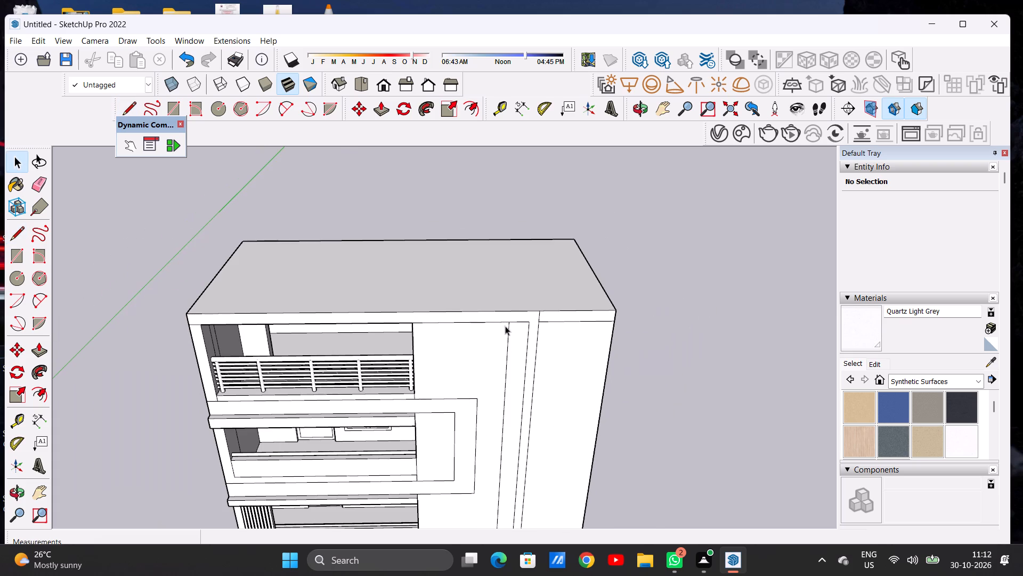
middle_click(482, 370)
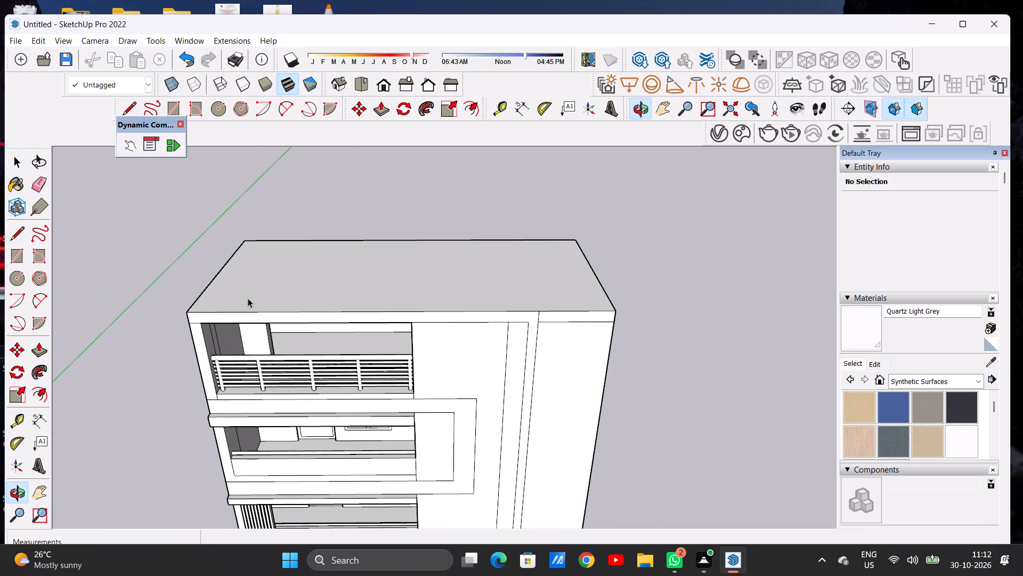
middle_click(404, 333)
middle_drag(401, 332, 254, 301)
scroll(492, 325, up, 7)
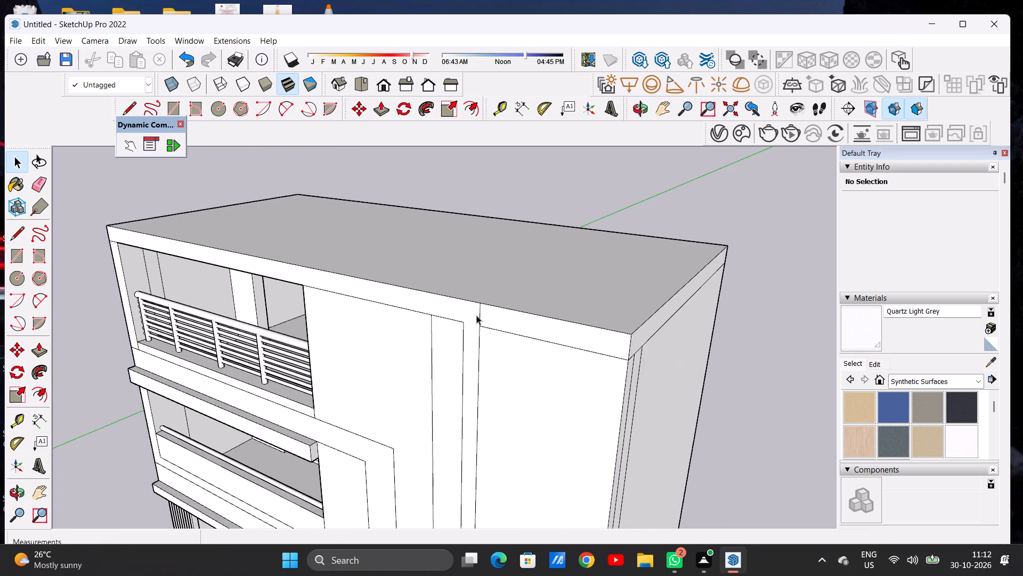
scroll(476, 315, up, 2)
scroll(491, 302, down, 9)
scroll(491, 300, up, 1)
scroll(484, 286, down, 15)
scroll(483, 406, up, 5)
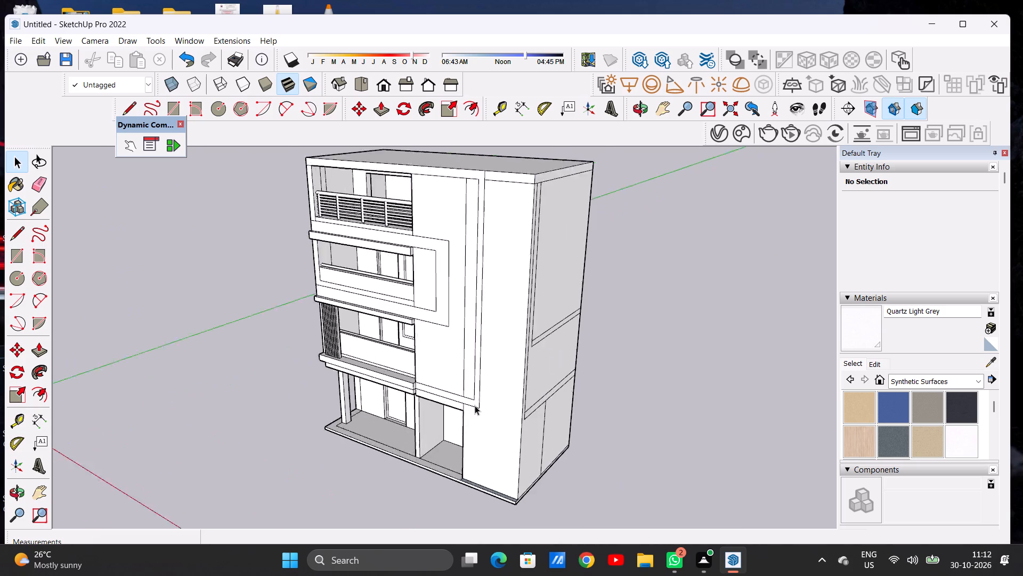
scroll(475, 405, up, 3)
scroll(435, 397, up, 20)
scroll(435, 397, up, 1)
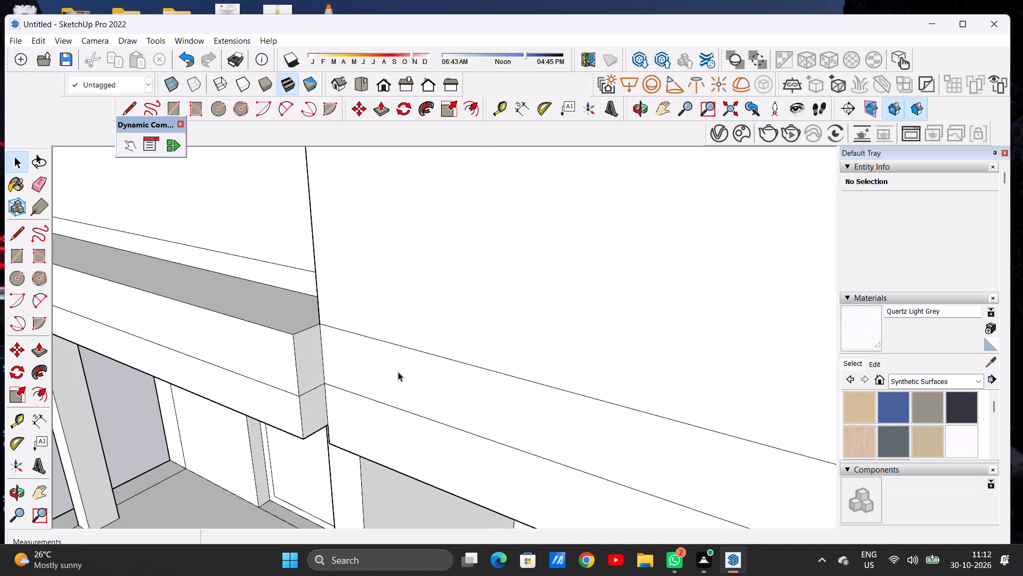
key(p)
click(340, 346)
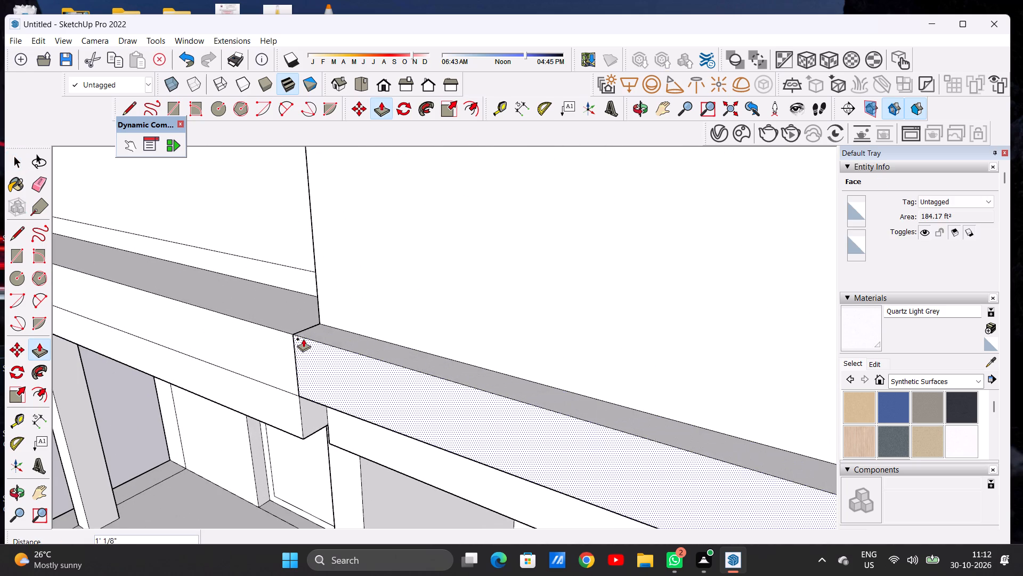
click(290, 333)
key(space)
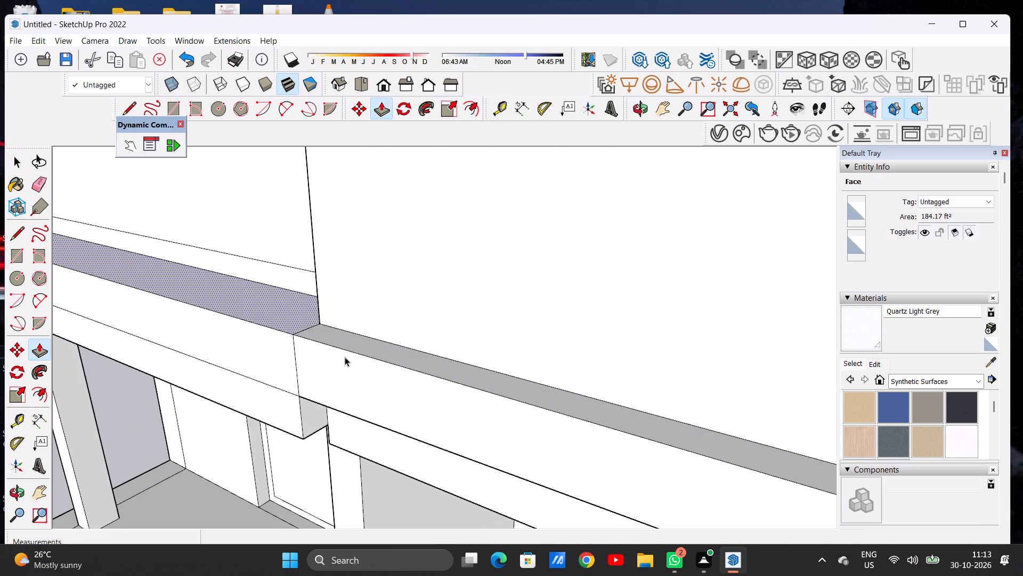
Draw a vertical line up the projecting roof band's front face, from its bottom edge beside the top-floor balcony opening's corner to its top edge.
scroll(392, 387, down, 20)
scroll(392, 387, down, 13)
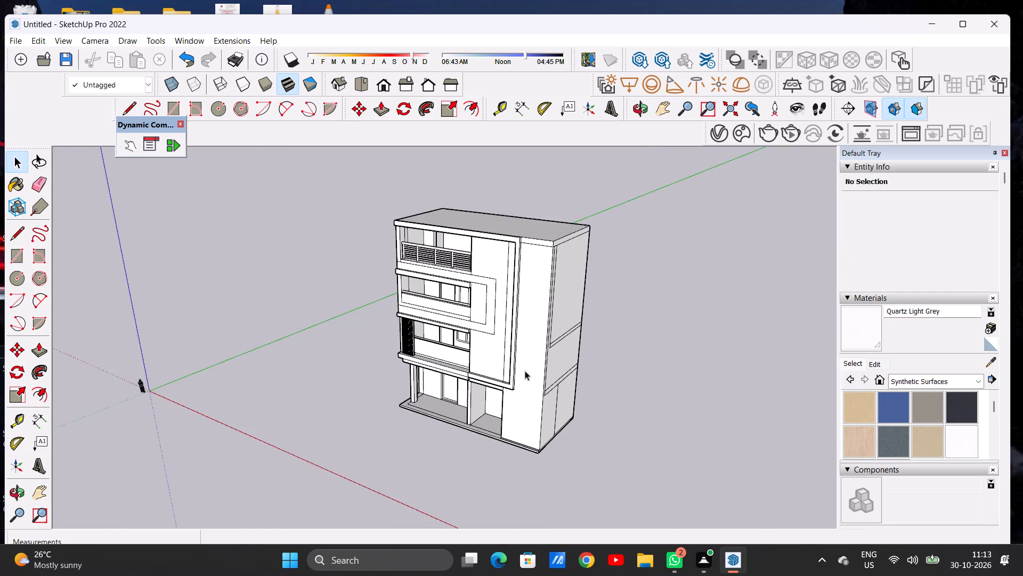
scroll(525, 371, down, 3)
scroll(461, 281, up, 11)
scroll(546, 277, down, 1)
scroll(546, 277, up, 4)
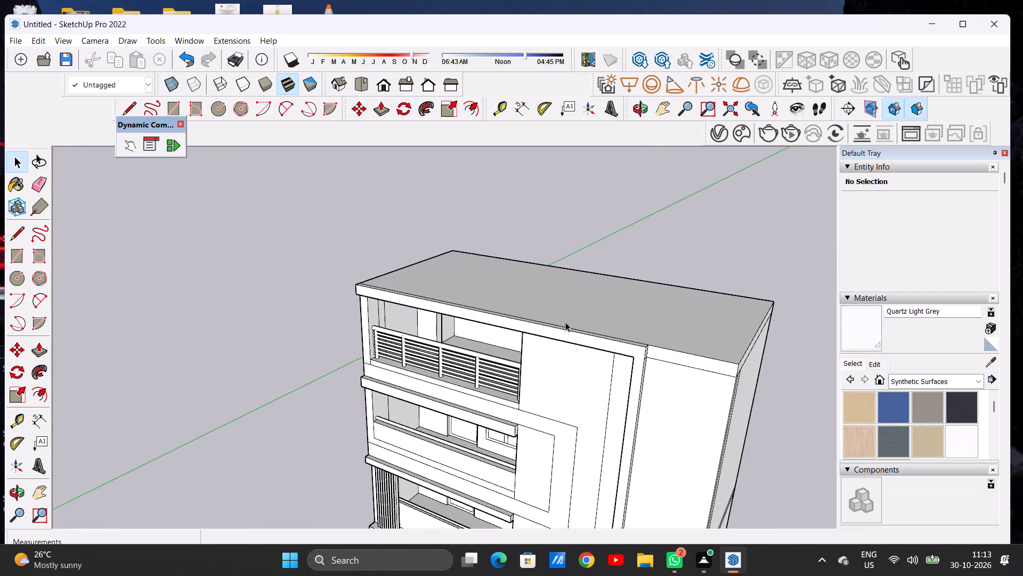
middle_drag(558, 342, 714, 318)
middle_drag(593, 285, 589, 292)
middle_drag(586, 300, 554, 415)
middle_drag(554, 415, 526, 398)
scroll(431, 336, down, 7)
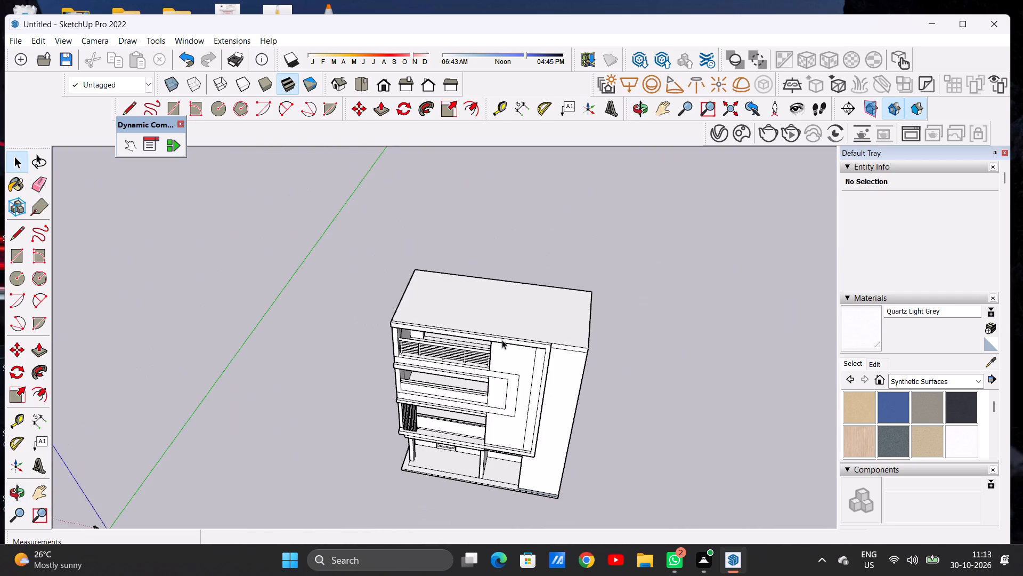
middle_drag(530, 319, 562, 373)
middle_click(562, 373)
scroll(565, 346, up, 4)
scroll(565, 346, down, 1)
scroll(565, 346, up, 11)
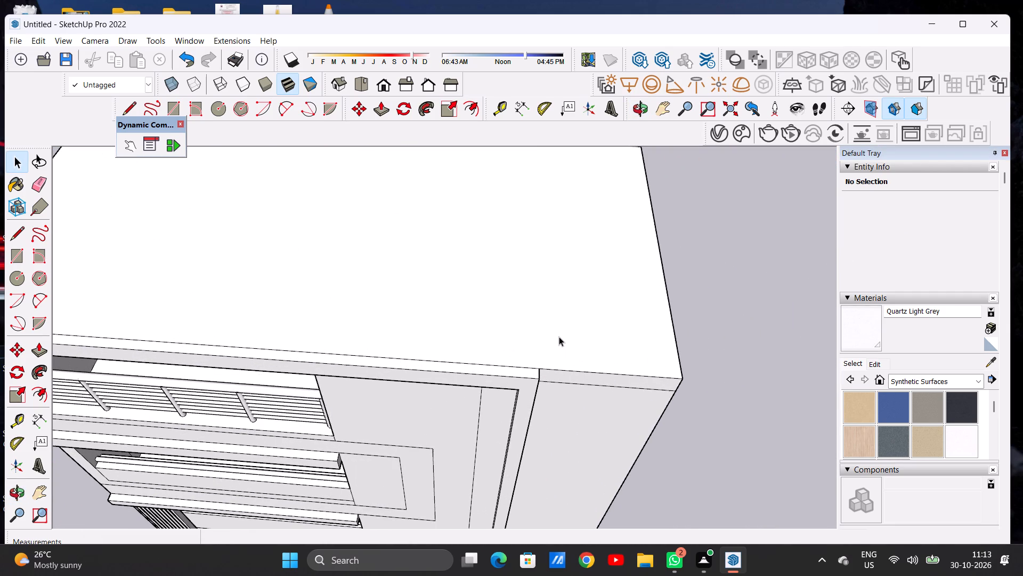
key(l)
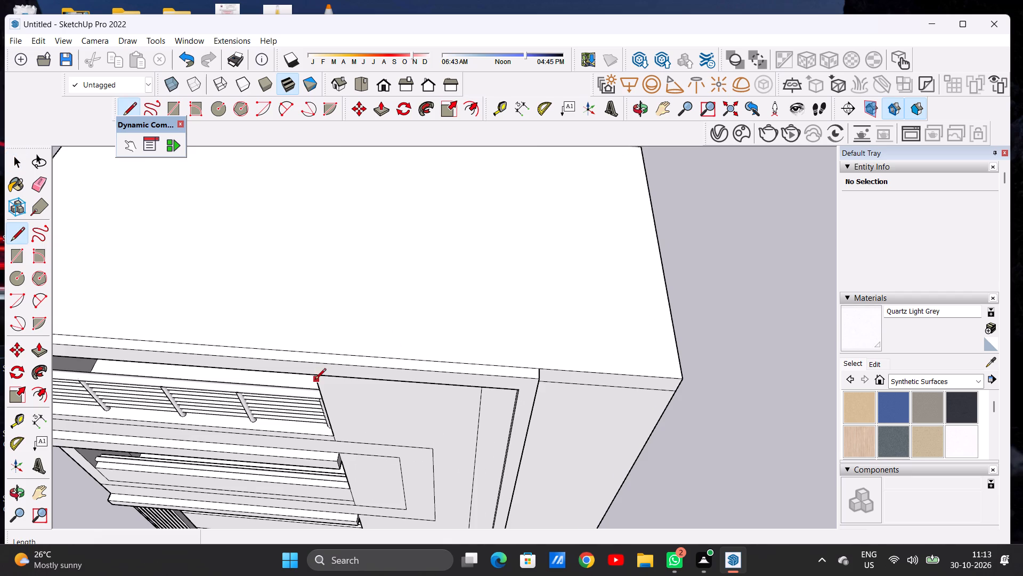
scroll(320, 377, up, 11)
scroll(315, 379, down, 1)
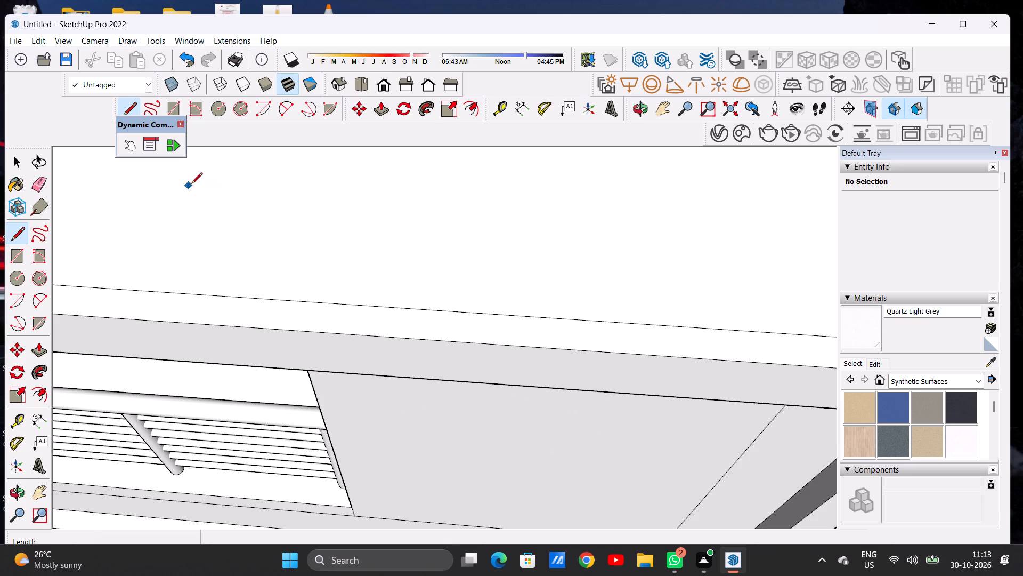
scroll(199, 202, down, 12)
middle_drag(318, 234, 316, 166)
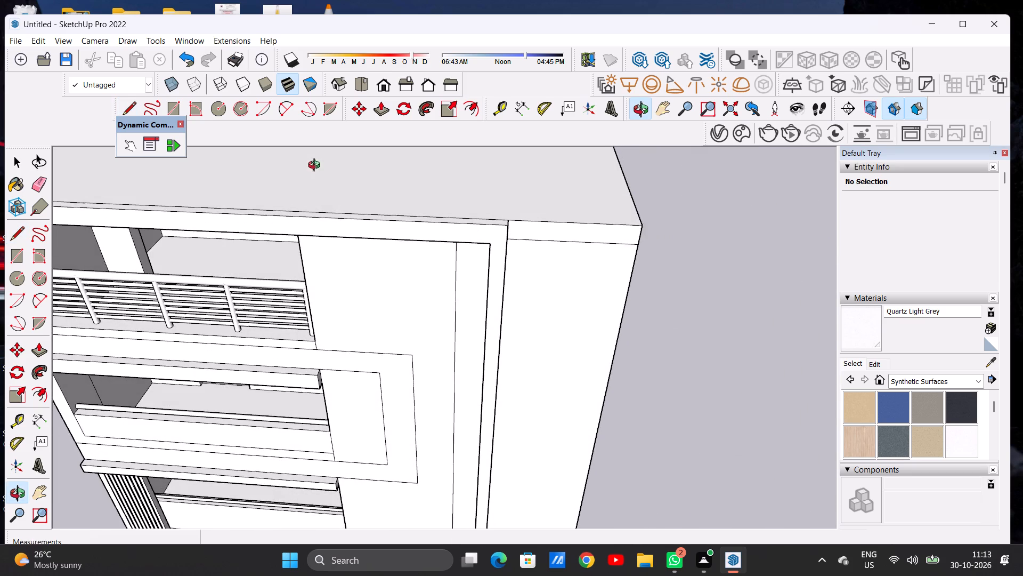
middle_drag(316, 166, 317, 166)
middle_click(318, 190)
middle_click(318, 186)
scroll(347, 366, down, 11)
scroll(330, 327, up, 8)
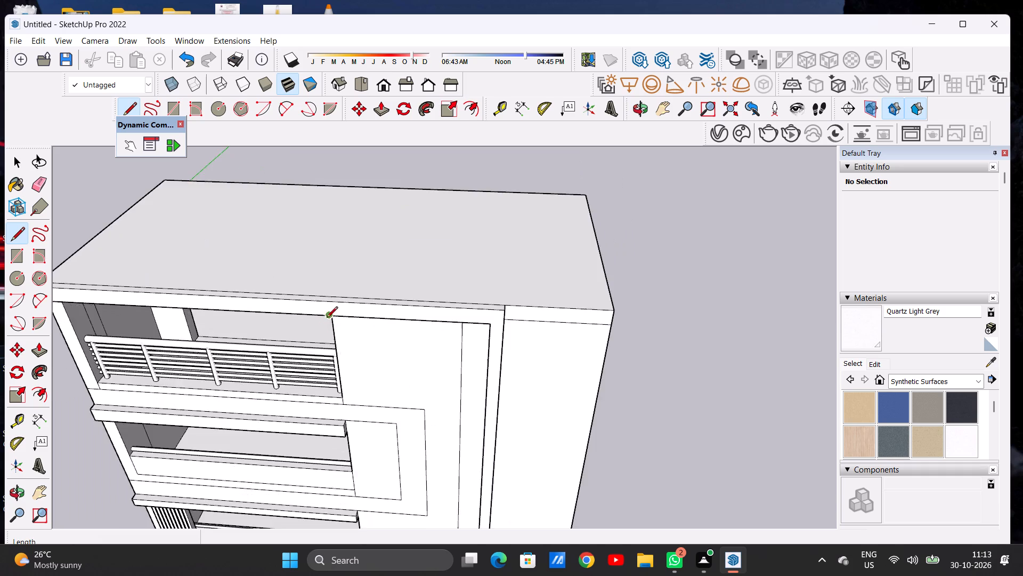
scroll(327, 318, up, 11)
scroll(369, 298, down, 1)
scroll(369, 298, up, 3)
scroll(373, 337, down, 1)
scroll(373, 338, up, 1)
scroll(373, 339, down, 3)
scroll(377, 353, up, 1)
scroll(377, 353, down, 10)
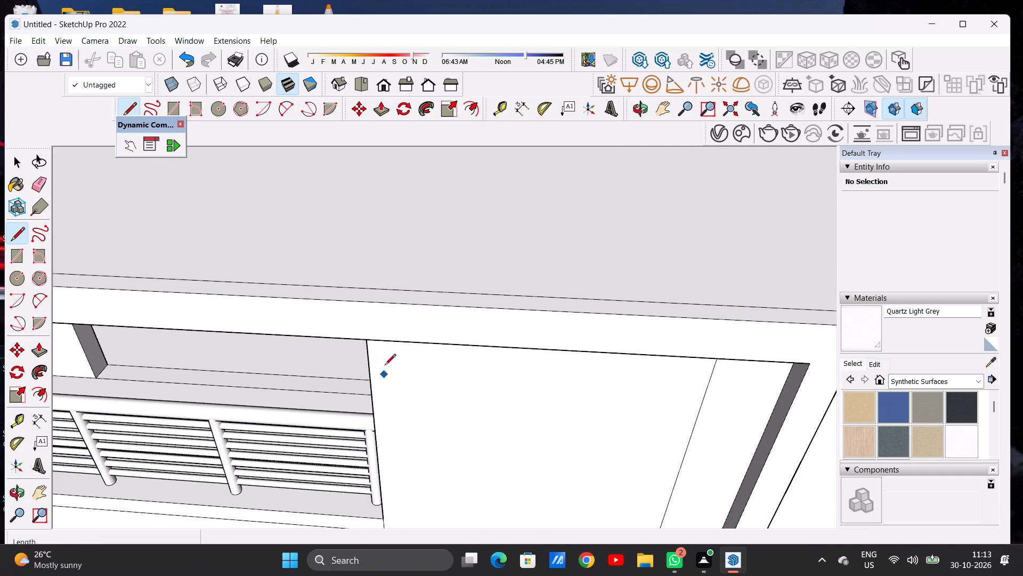
middle_drag(385, 366, 385, 271)
middle_drag(384, 258, 370, 172)
scroll(362, 225, up, 4)
scroll(364, 227, down, 1)
scroll(364, 227, up, 8)
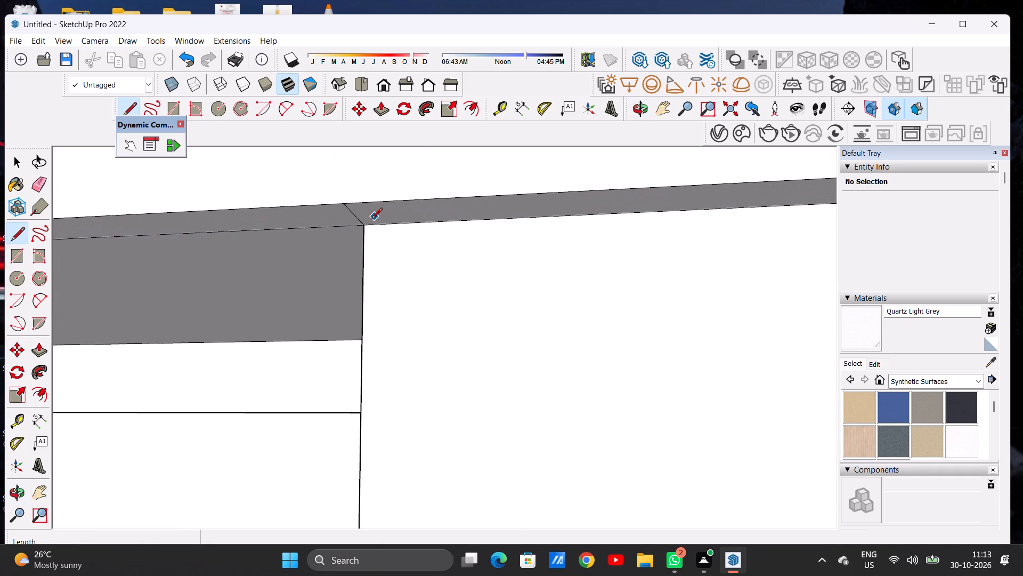
click(346, 204)
scroll(348, 214, down, 9)
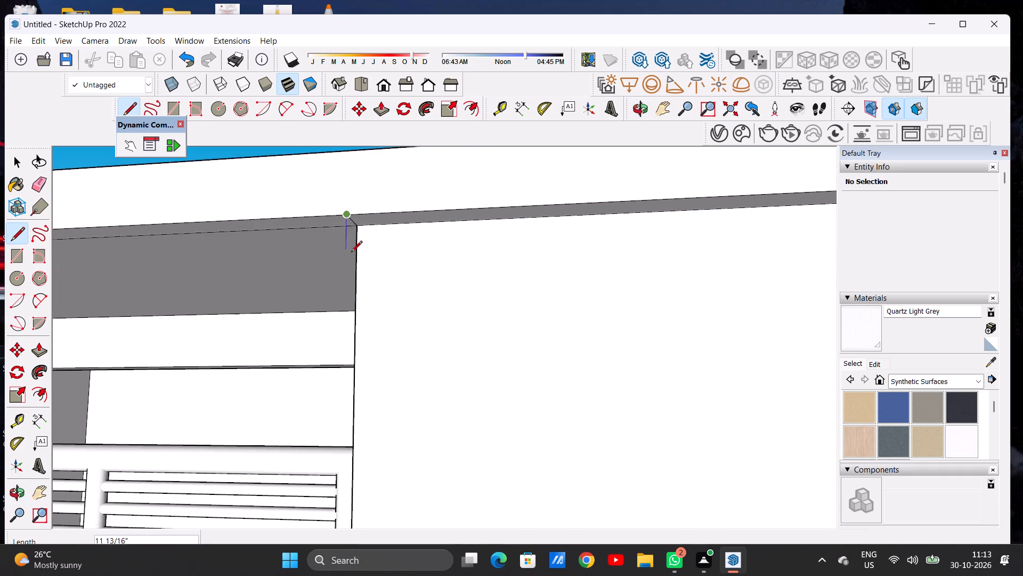
scroll(351, 253, down, 8)
scroll(343, 213, up, 12)
scroll(363, 234, down, 1)
scroll(368, 241, up, 1)
scroll(385, 246, down, 6)
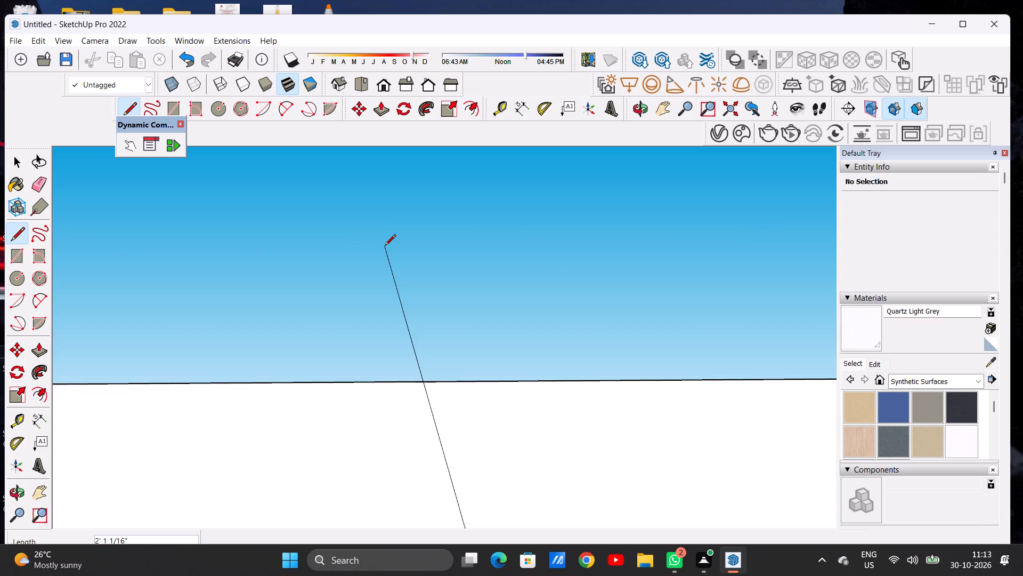
scroll(385, 246, down, 4)
click(406, 253)
Draw a line across the roof band's top face from the vertical line's upper end back to the original roof edge.
middle_drag(424, 246, 404, 352)
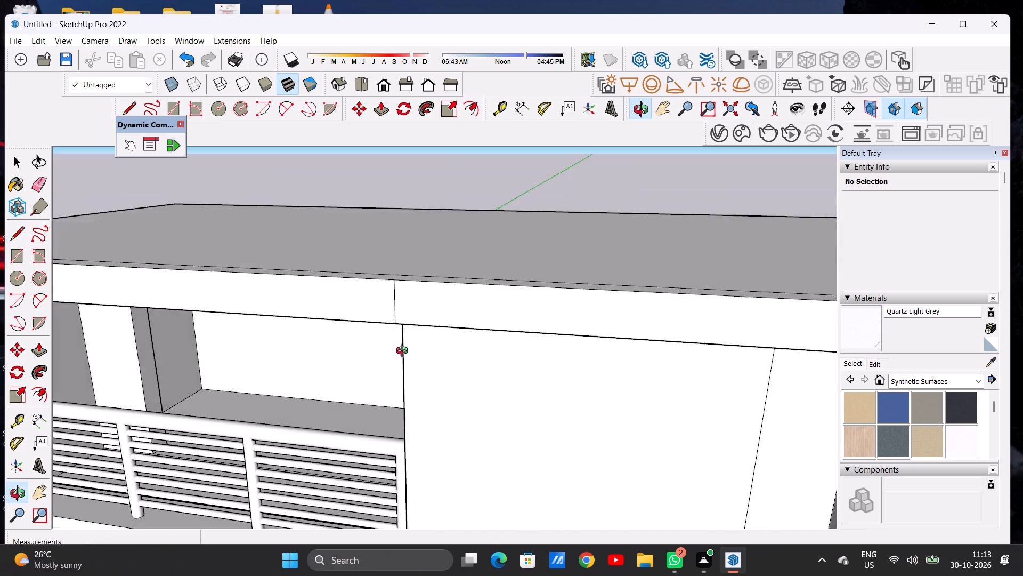
middle_drag(404, 352, 382, 458)
scroll(395, 338, up, 6)
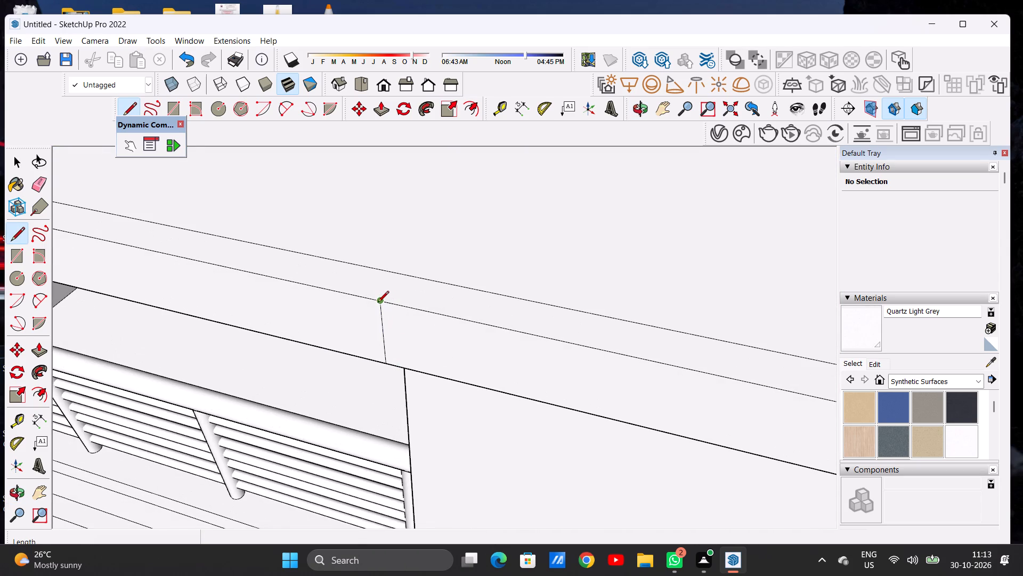
click(378, 303)
click(403, 271)
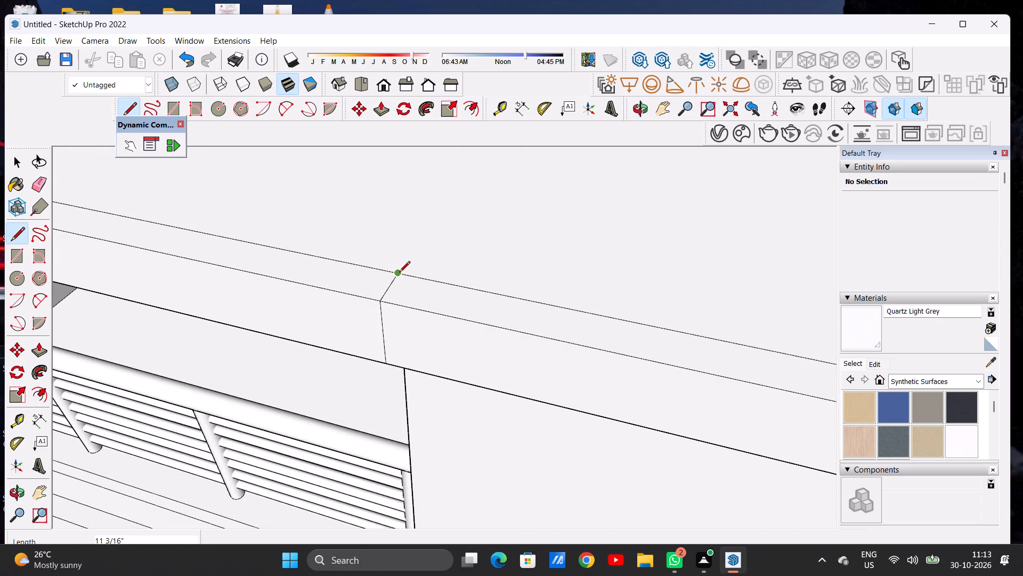
click(399, 273)
scroll(407, 262, down, 20)
scroll(407, 262, down, 9)
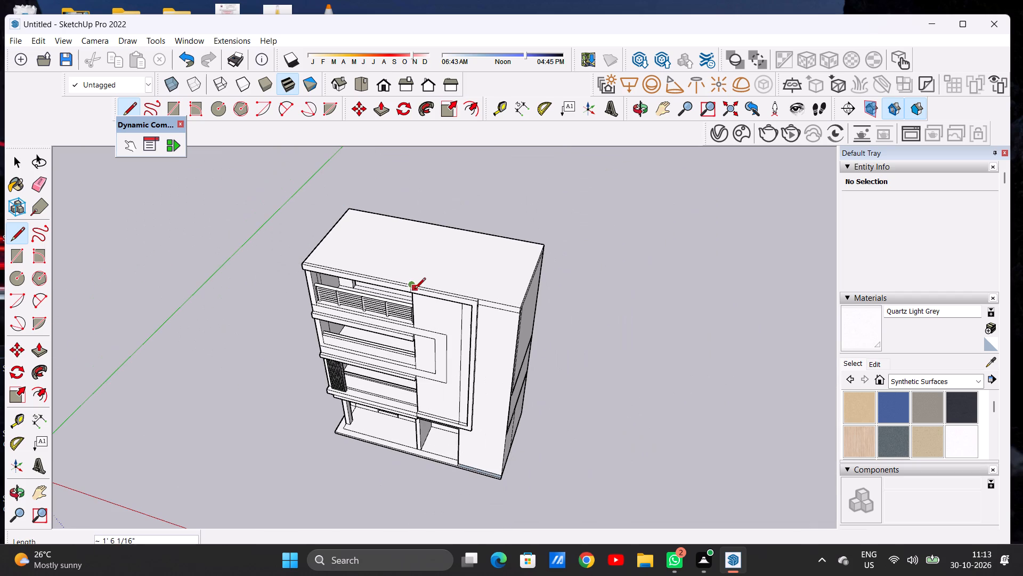
scroll(434, 254, up, 8)
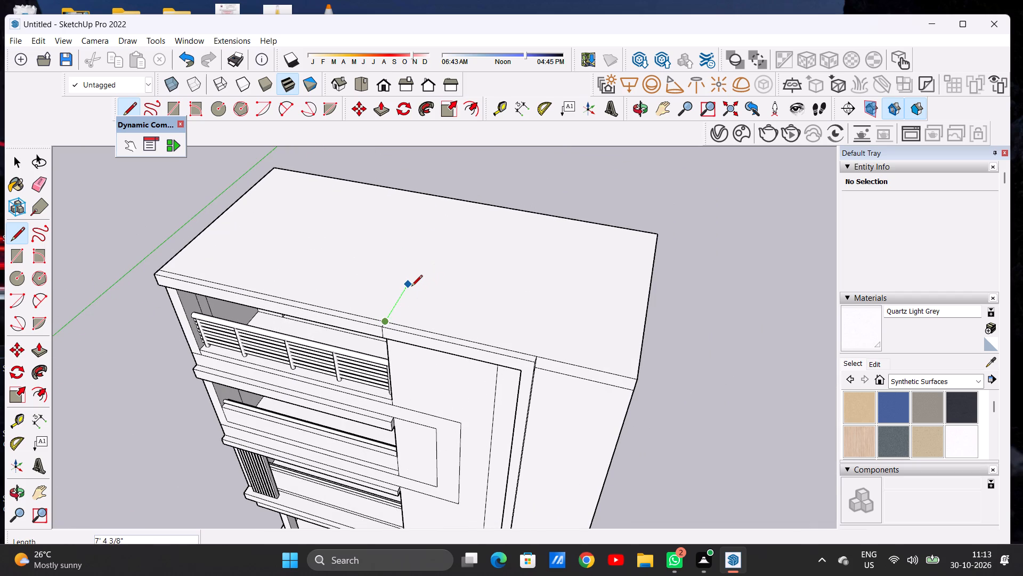
Close a corner rectangle on the roof with lines about 7' 4" back from the front edge and about 28' 10" across to the side edge.
click(411, 287)
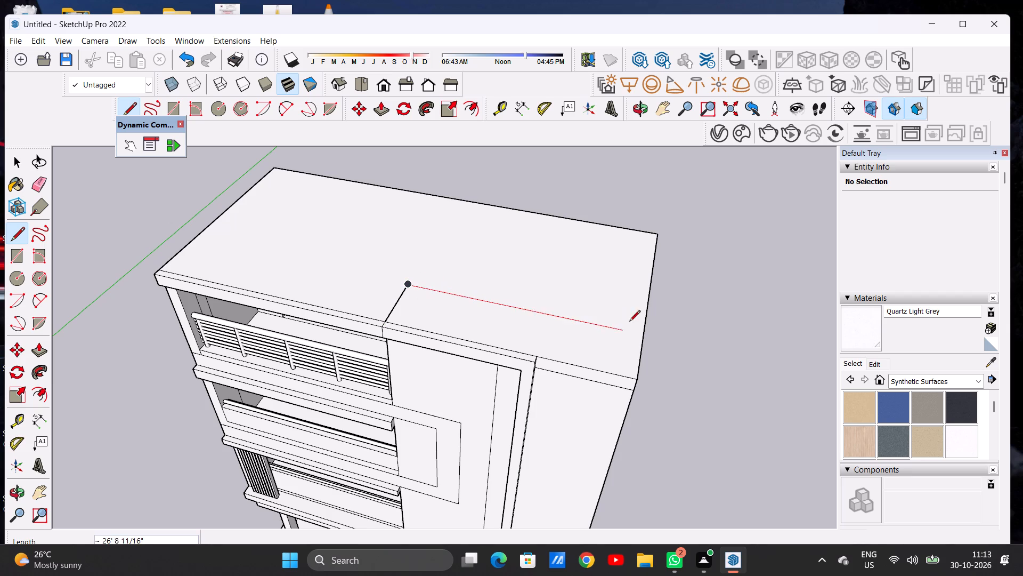
click(644, 337)
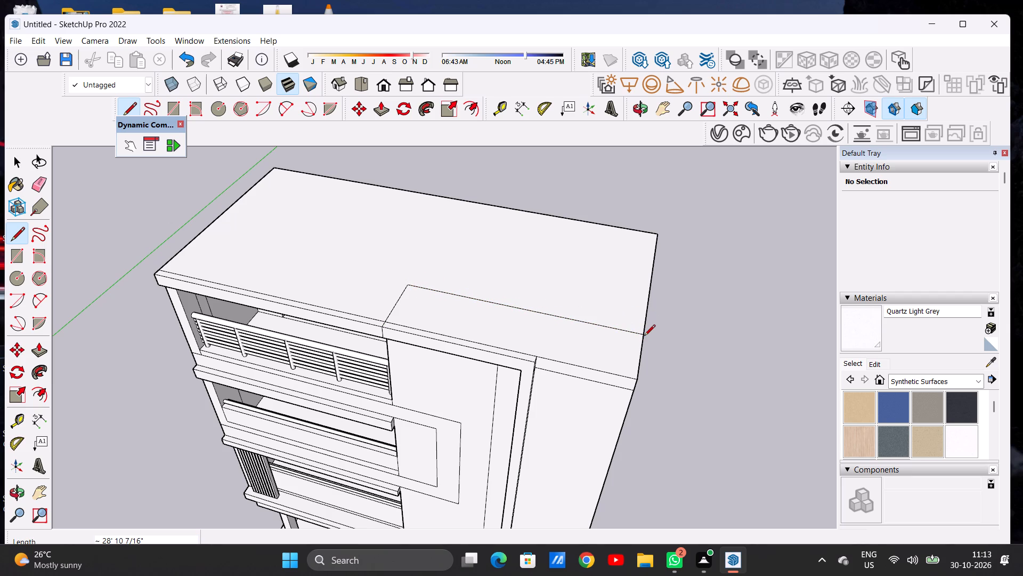
key(space)
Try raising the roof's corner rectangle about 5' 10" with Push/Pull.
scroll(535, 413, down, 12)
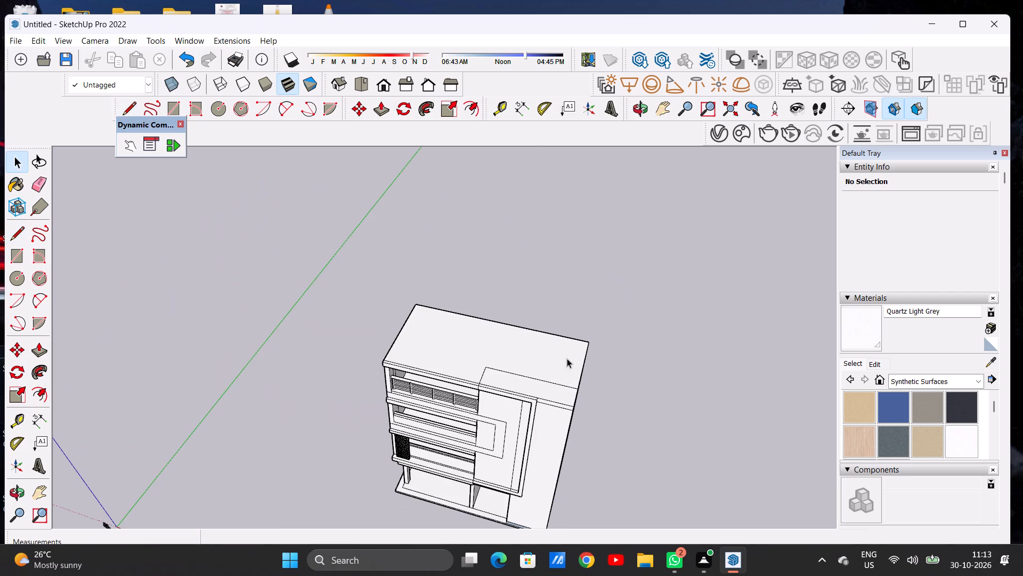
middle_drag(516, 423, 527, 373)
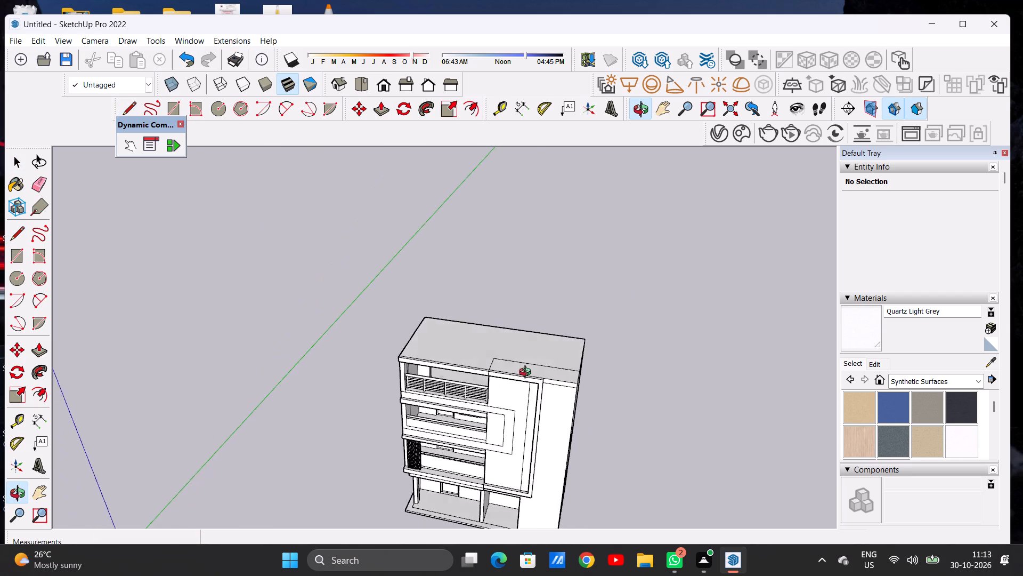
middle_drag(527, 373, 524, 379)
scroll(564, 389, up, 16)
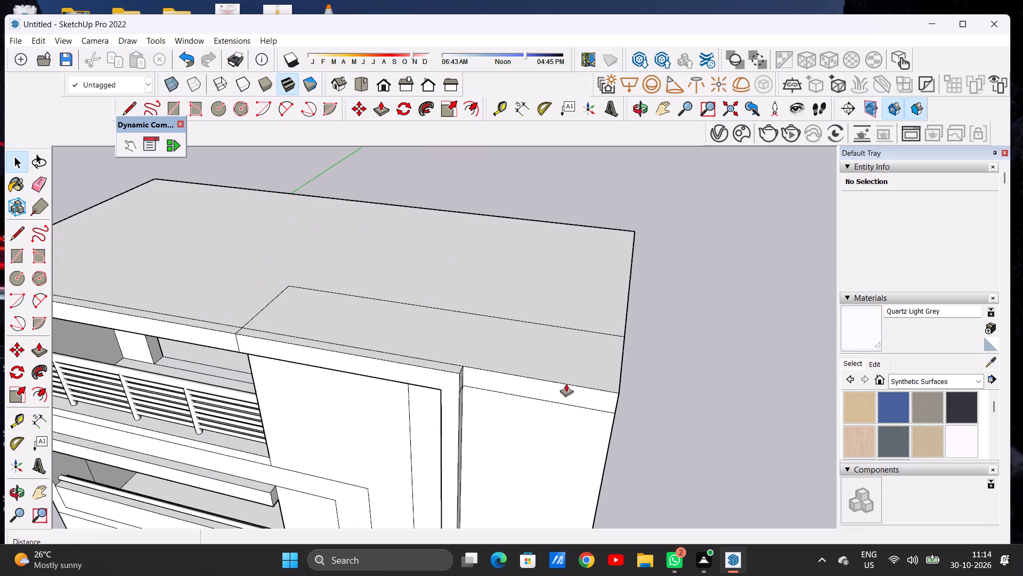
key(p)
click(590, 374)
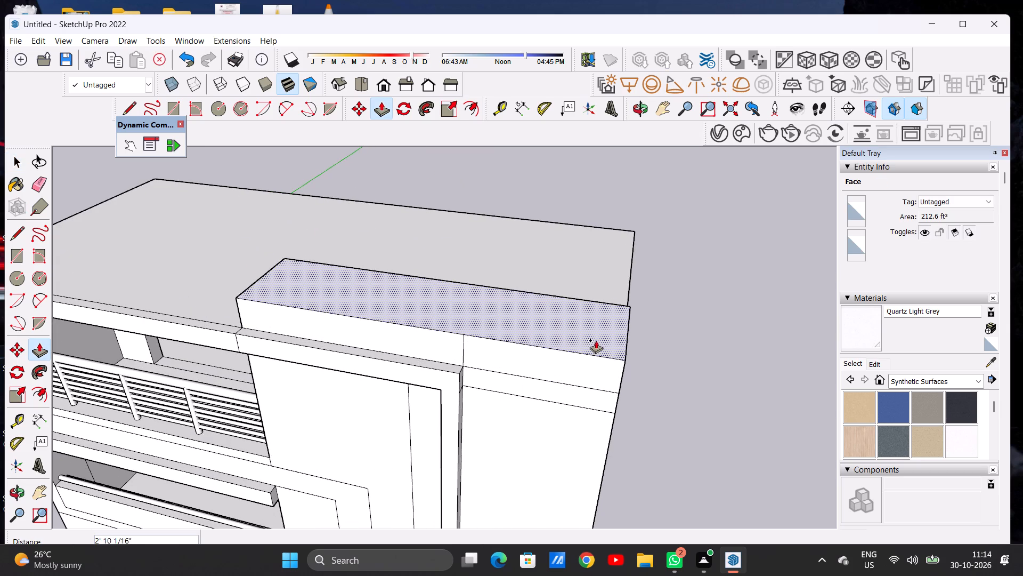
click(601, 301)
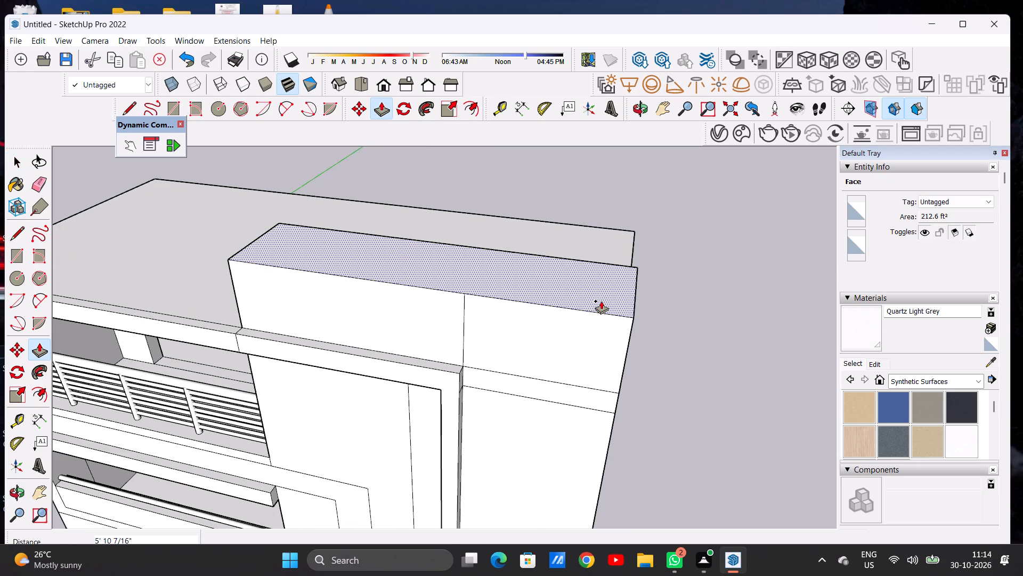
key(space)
Examine the raised corner block and the rest of the roof from the front and from above.
scroll(578, 423, down, 4)
scroll(538, 403, down, 13)
middle_drag(476, 435, 512, 374)
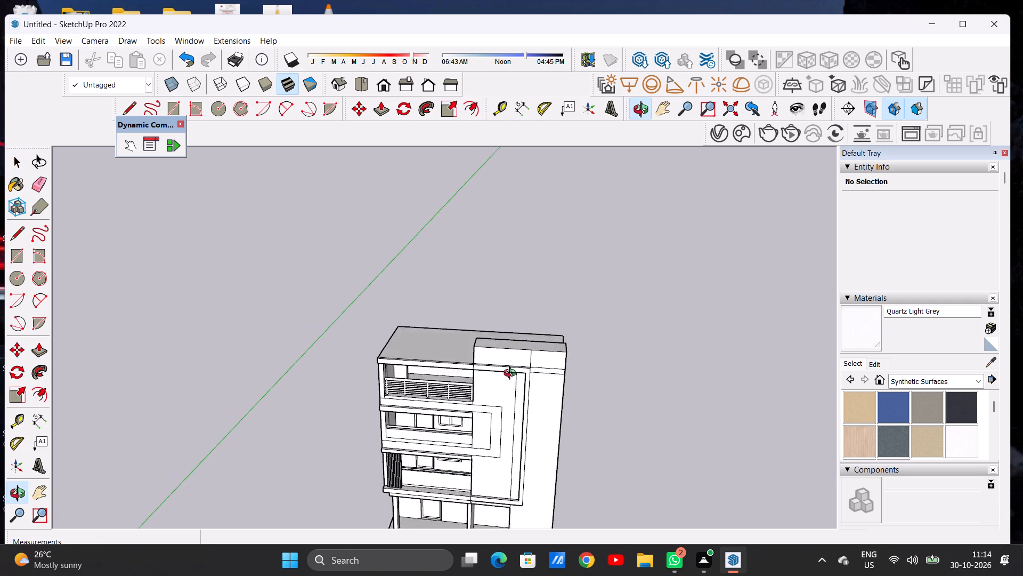
middle_drag(512, 374, 592, 324)
scroll(485, 333, up, 2)
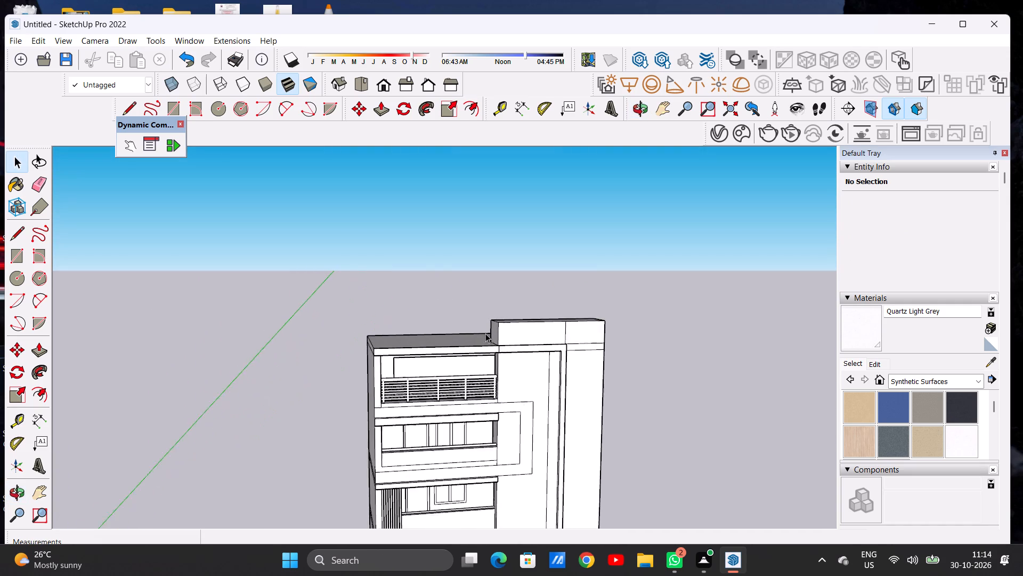
scroll(485, 333, up, 5)
scroll(450, 339, down, 7)
middle_drag(452, 317, 411, 491)
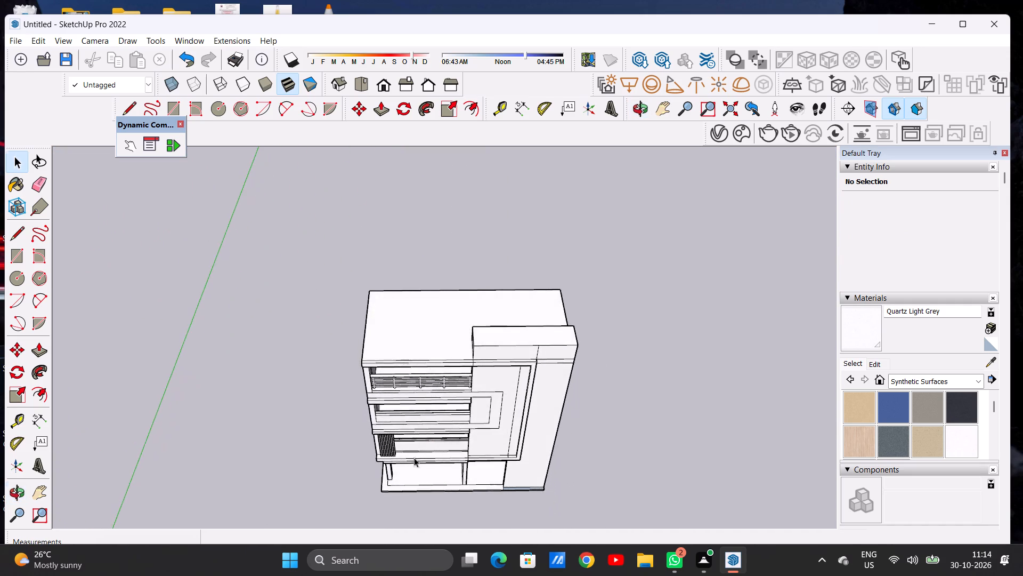
scroll(441, 314, up, 6)
middle_drag(458, 299, 456, 433)
scroll(399, 370, down, 4)
scroll(399, 370, up, 1)
scroll(399, 370, down, 2)
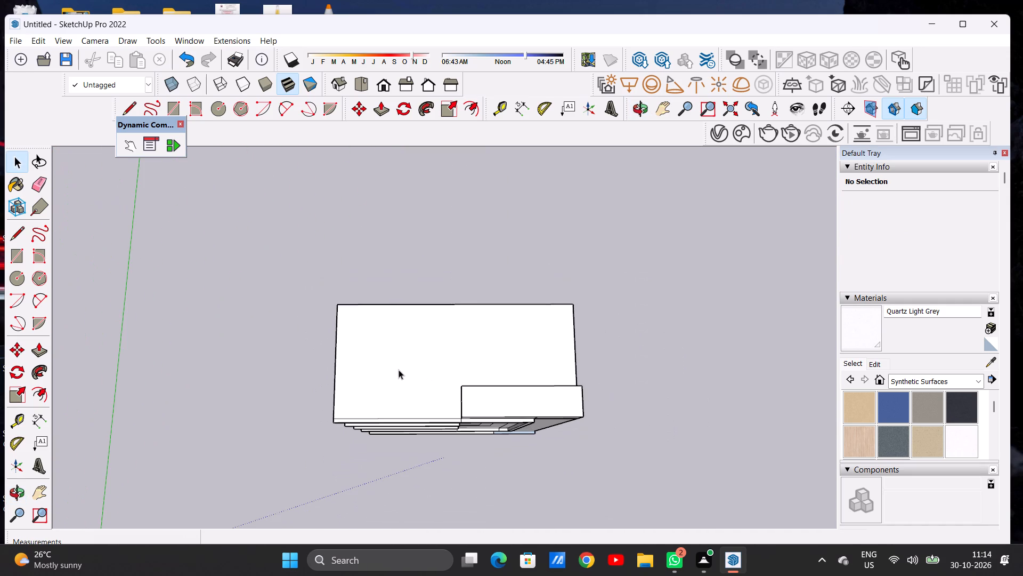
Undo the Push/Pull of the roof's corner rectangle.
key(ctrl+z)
Draw an inset parapet outline from the roof's front line: about 26' 1" back, 55' 11" across and 18' 9" forward to the corner rectangle.
scroll(462, 367, up, 2)
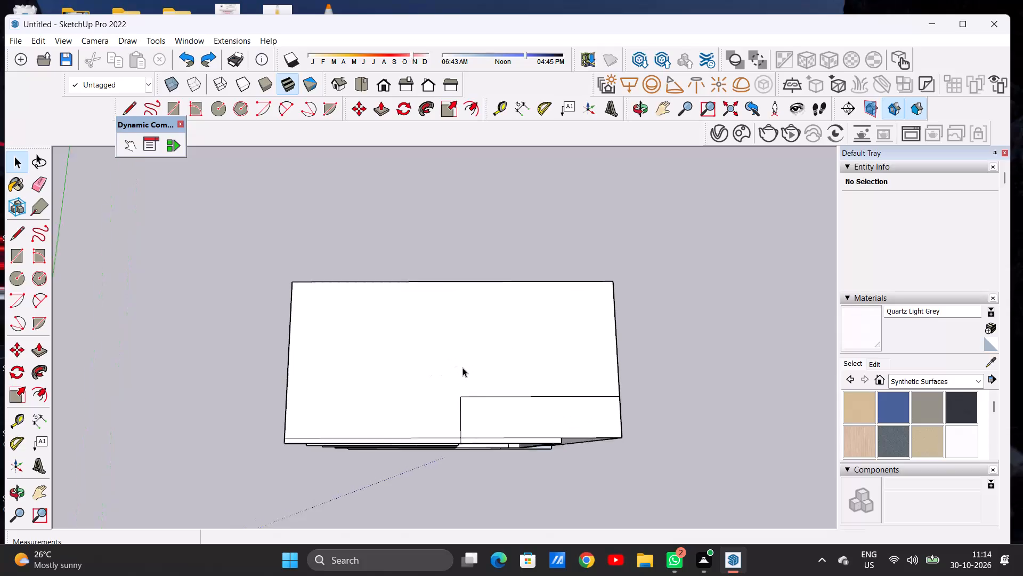
scroll(462, 367, up, 2)
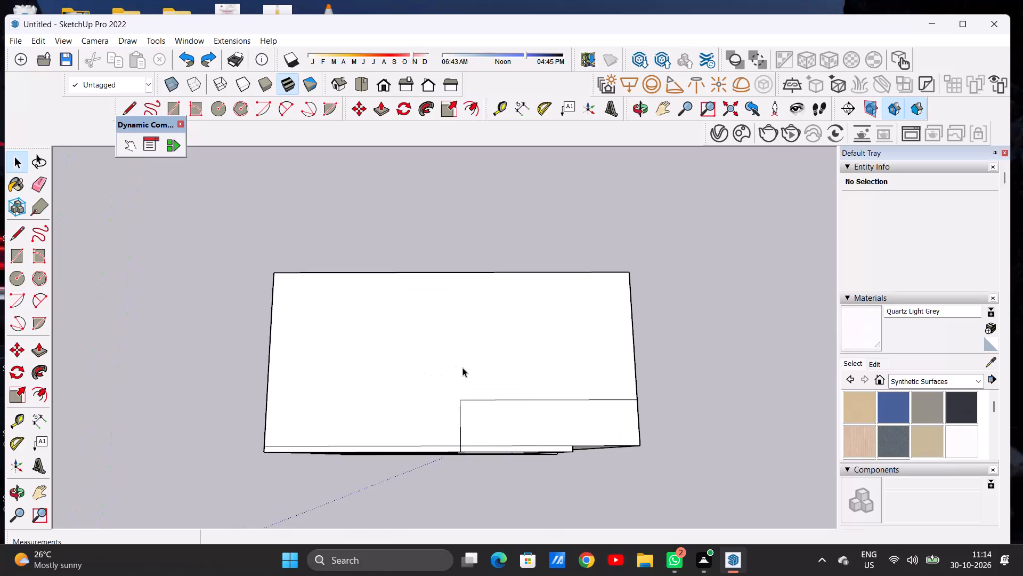
key(l)
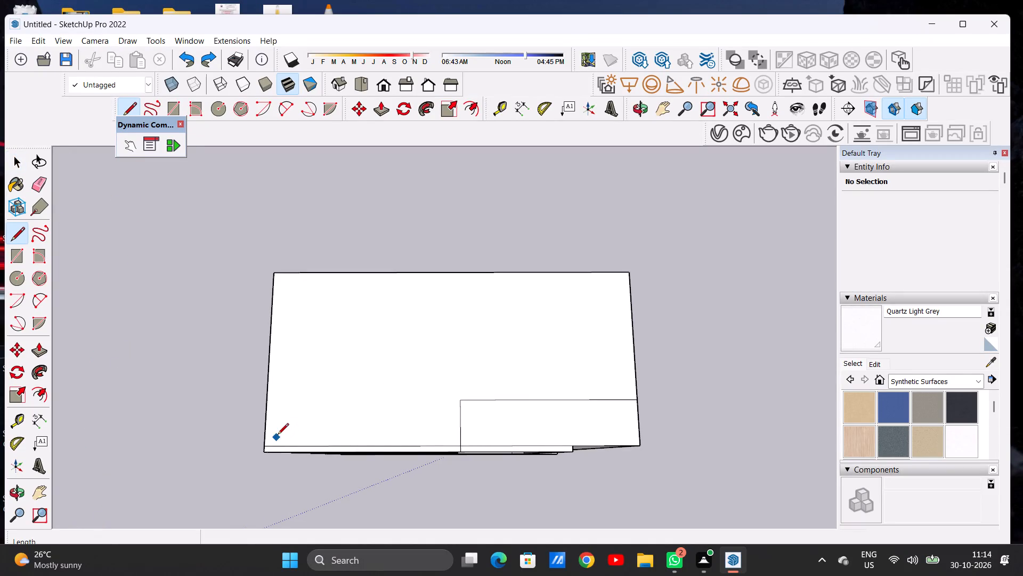
scroll(286, 433, up, 7)
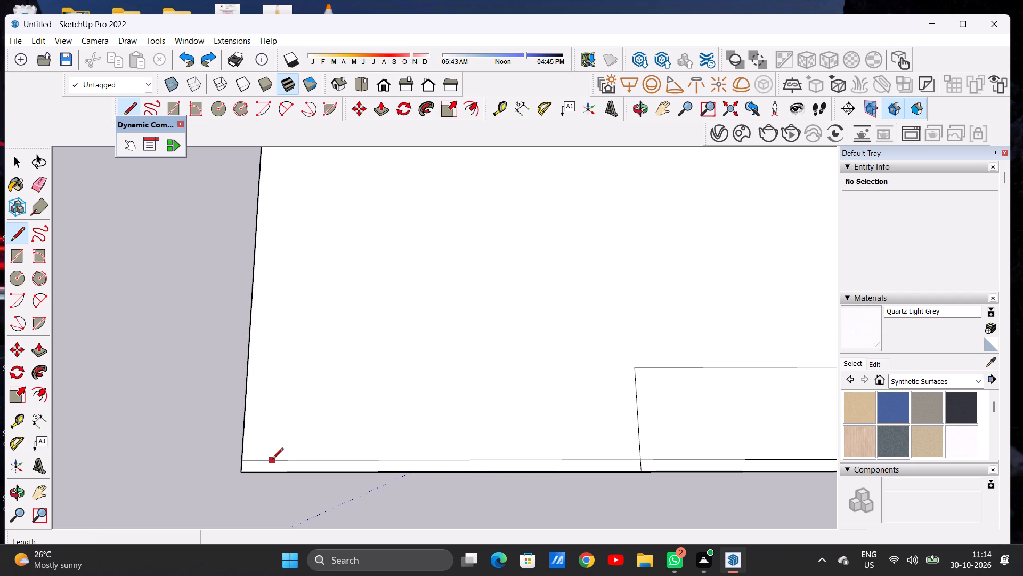
click(272, 460)
scroll(268, 394, down, 7)
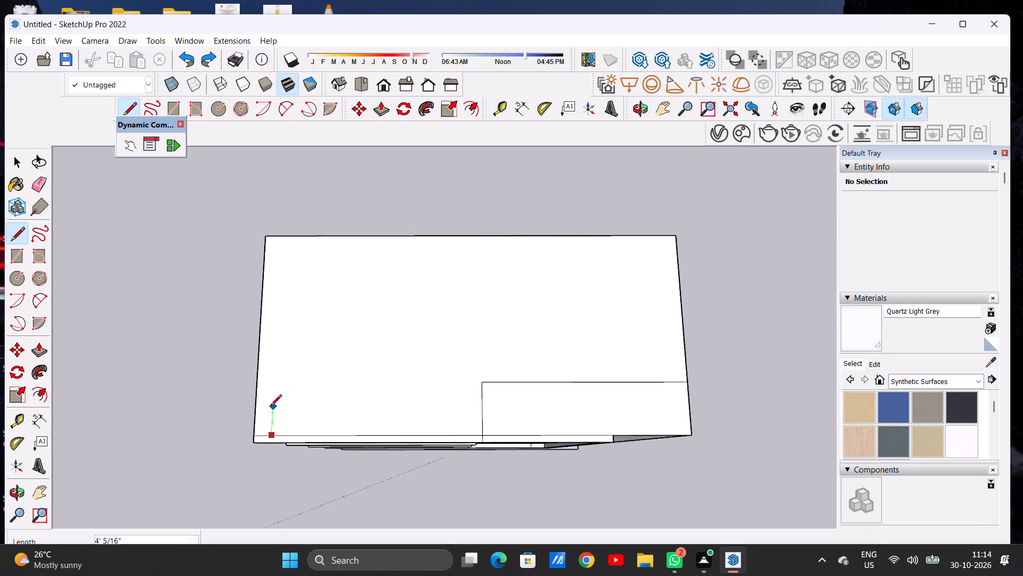
scroll(291, 289, up, 5)
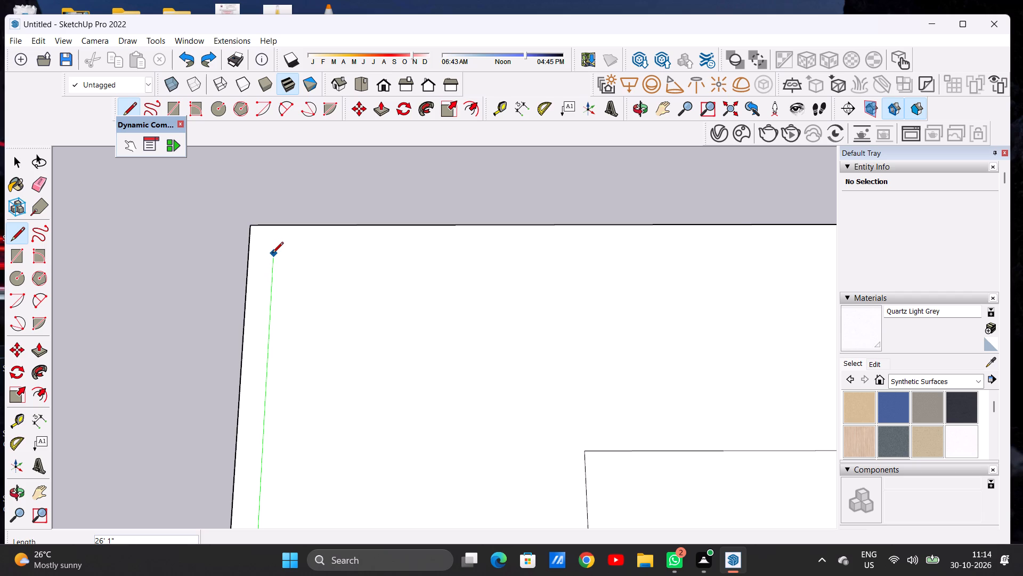
click(272, 254)
scroll(337, 262, down, 10)
scroll(340, 263, up, 1)
scroll(346, 263, down, 1)
scroll(523, 262, down, 2)
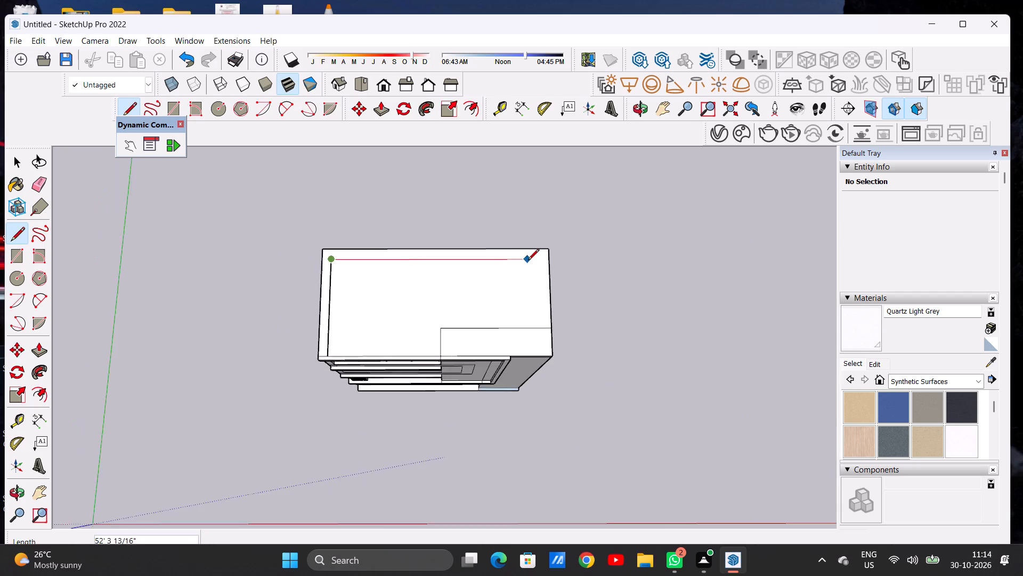
scroll(528, 261, up, 8)
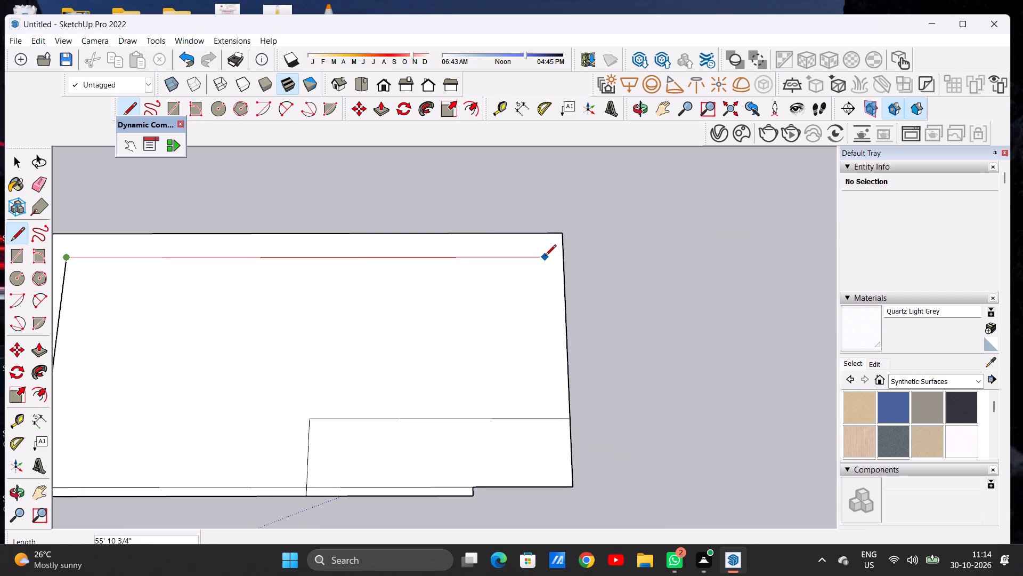
click(545, 257)
click(550, 417)
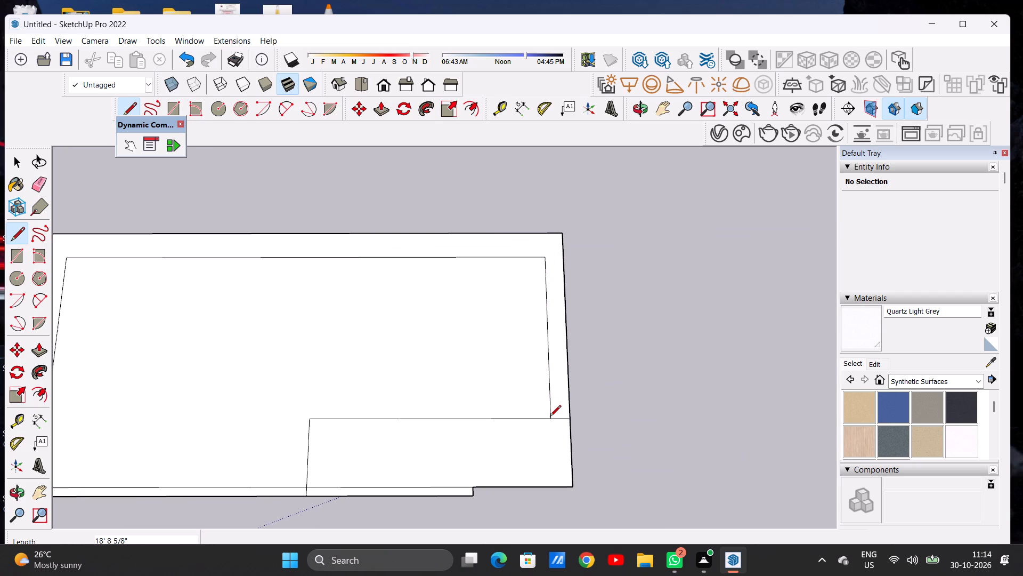
key(space)
Push/Pull the roof's corner rectangle upward about 6' 6" to form a solid block above the facade.
scroll(534, 398, down, 12)
middle_drag(541, 406, 539, 391)
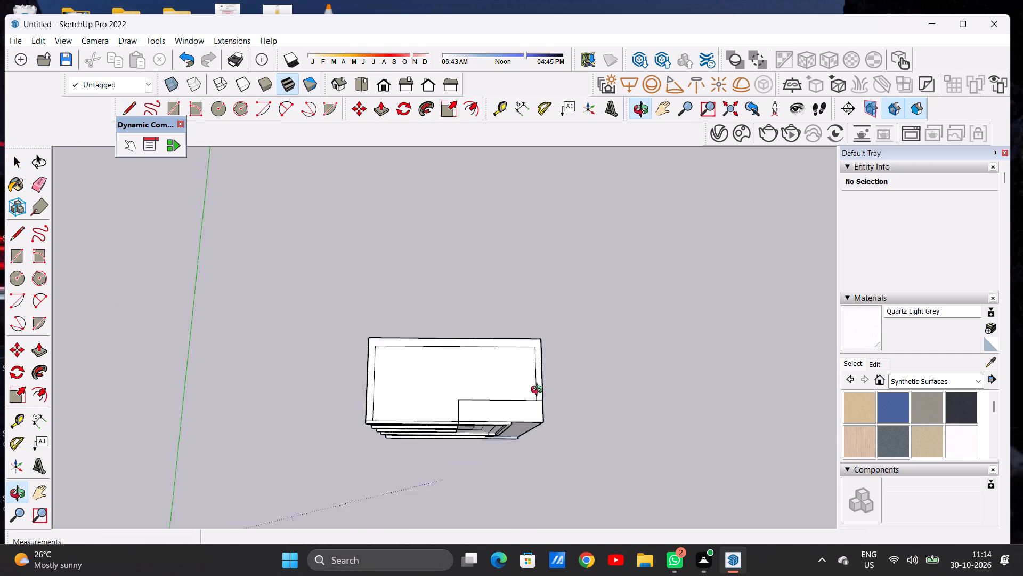
middle_drag(539, 391, 540, 330)
scroll(544, 357, up, 3)
scroll(544, 357, down, 1)
scroll(544, 357, up, 1)
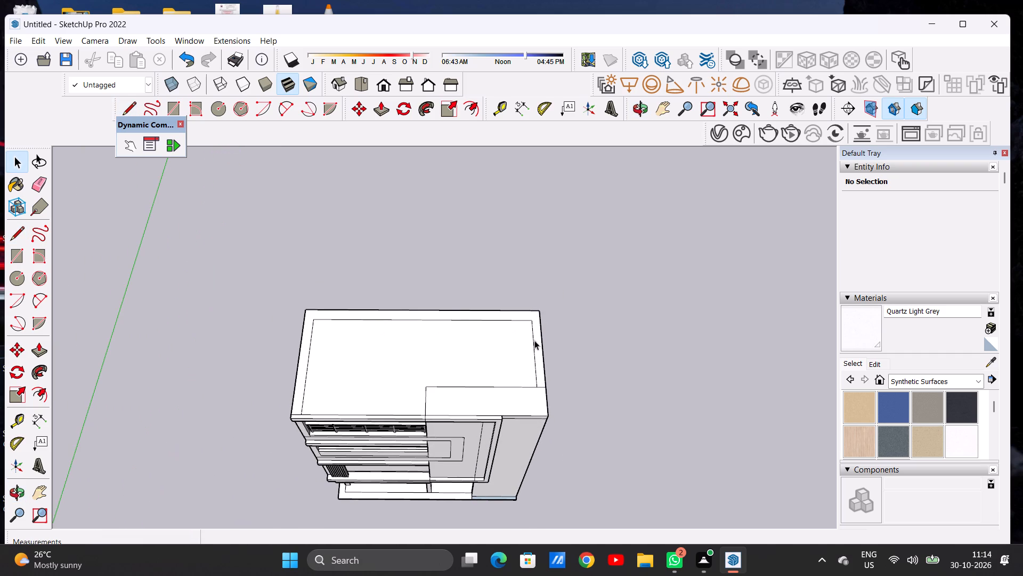
middle_drag(540, 396, 533, 289)
scroll(532, 343, up, 4)
key(p)
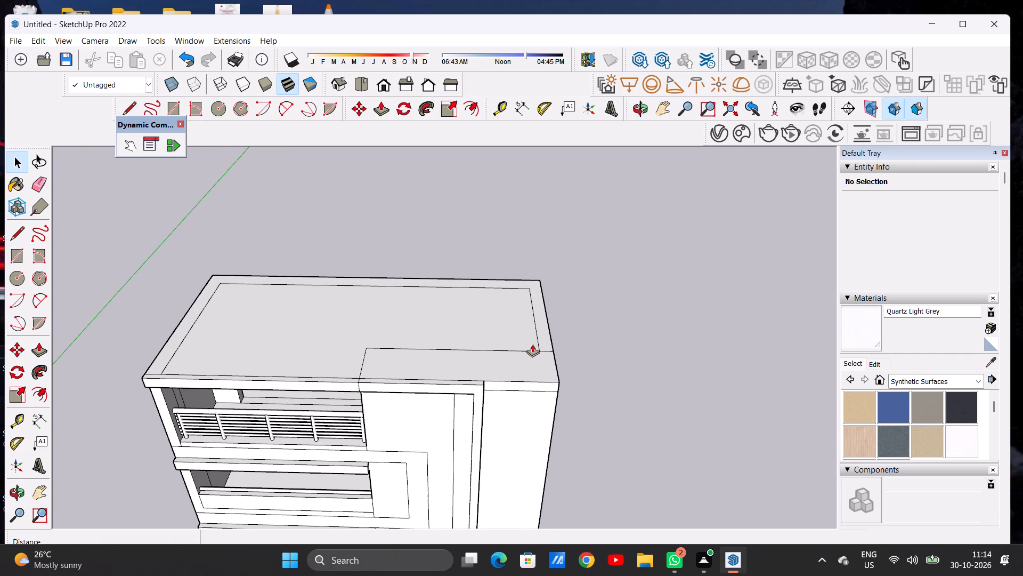
click(530, 369)
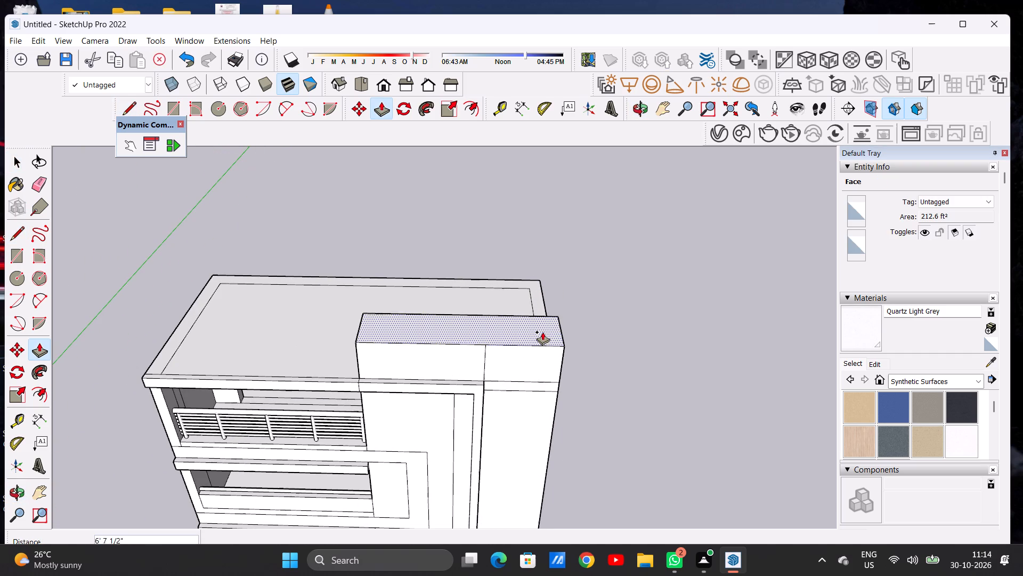
click(542, 333)
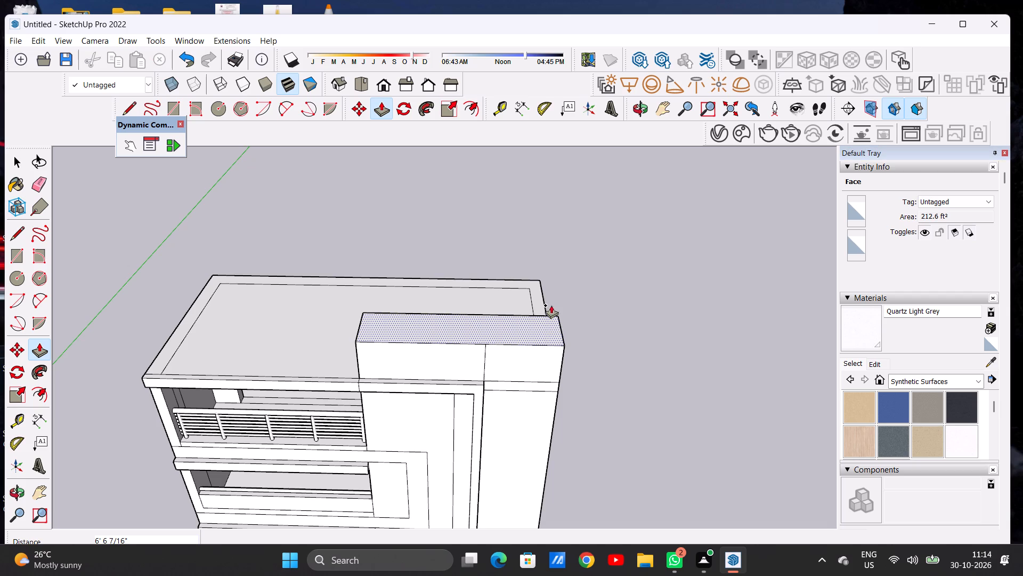
Push/Pull the parapet strip around the roof's sides and back up about 6' 6", level with the corner block's top.
click(539, 296)
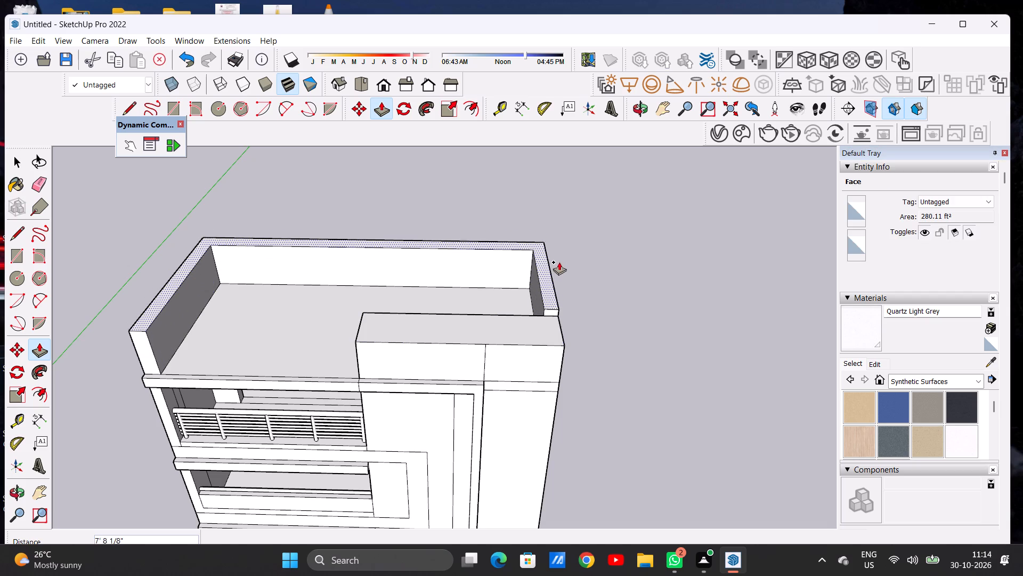
click(562, 323)
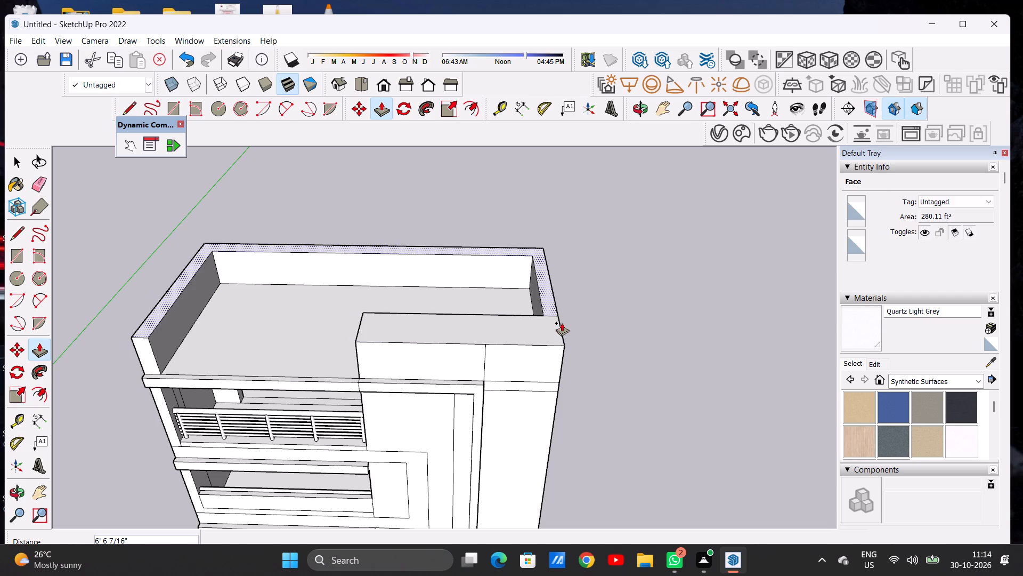
key(space)
Examine the roof parapet and corner block against the front facade from the front and from above.
scroll(441, 358, down, 7)
middle_click(440, 378)
middle_drag(440, 378, 473, 278)
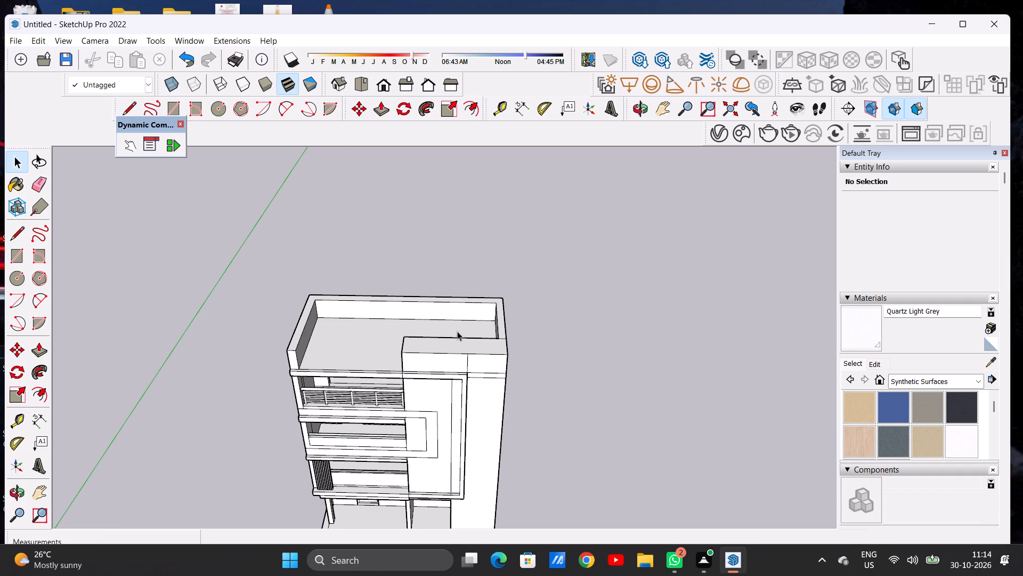
scroll(456, 341, down, 9)
middle_drag(442, 394, 466, 242)
scroll(417, 309, up, 8)
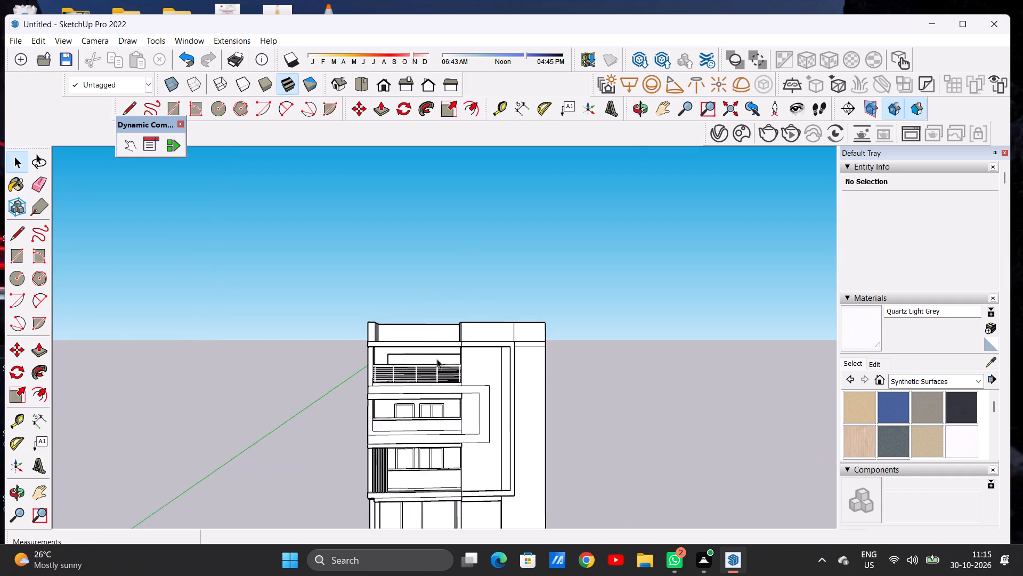
scroll(437, 359, up, 4)
scroll(437, 359, down, 1)
middle_drag(412, 293, 401, 453)
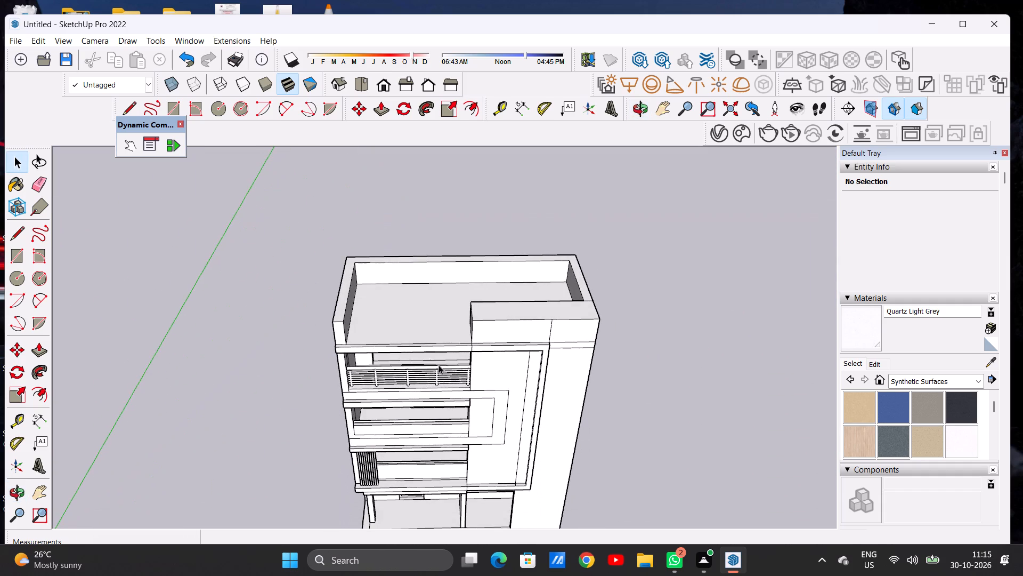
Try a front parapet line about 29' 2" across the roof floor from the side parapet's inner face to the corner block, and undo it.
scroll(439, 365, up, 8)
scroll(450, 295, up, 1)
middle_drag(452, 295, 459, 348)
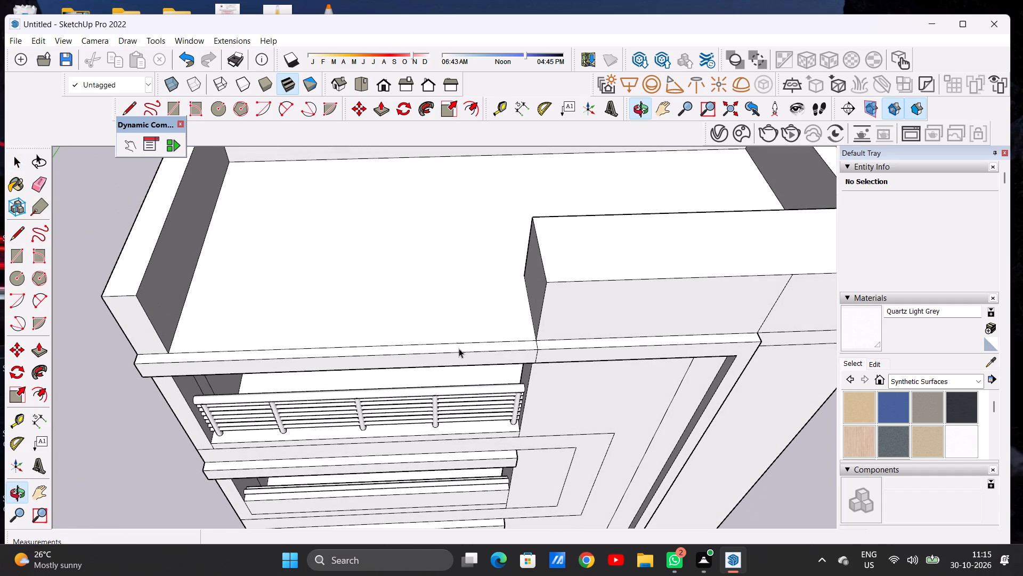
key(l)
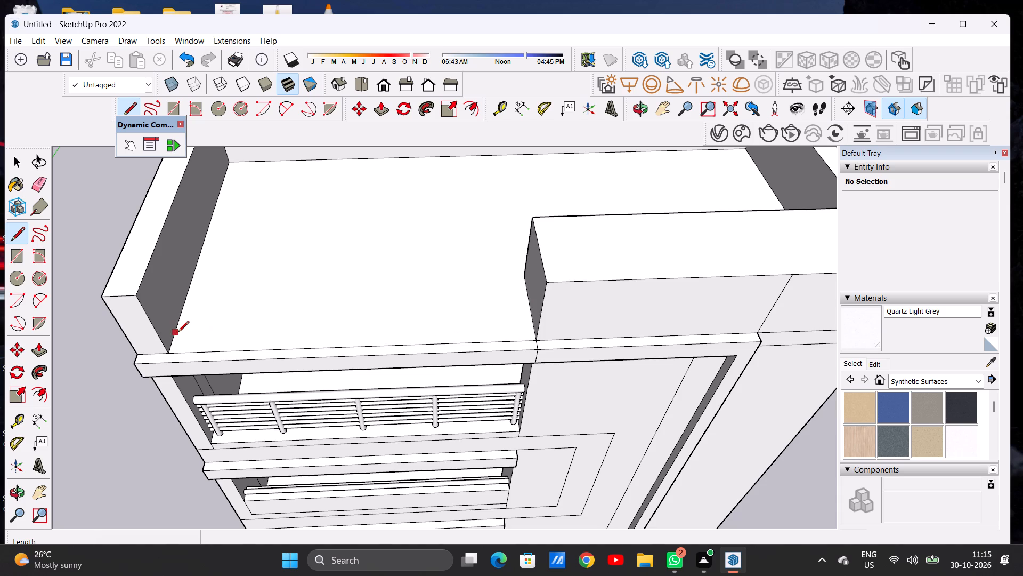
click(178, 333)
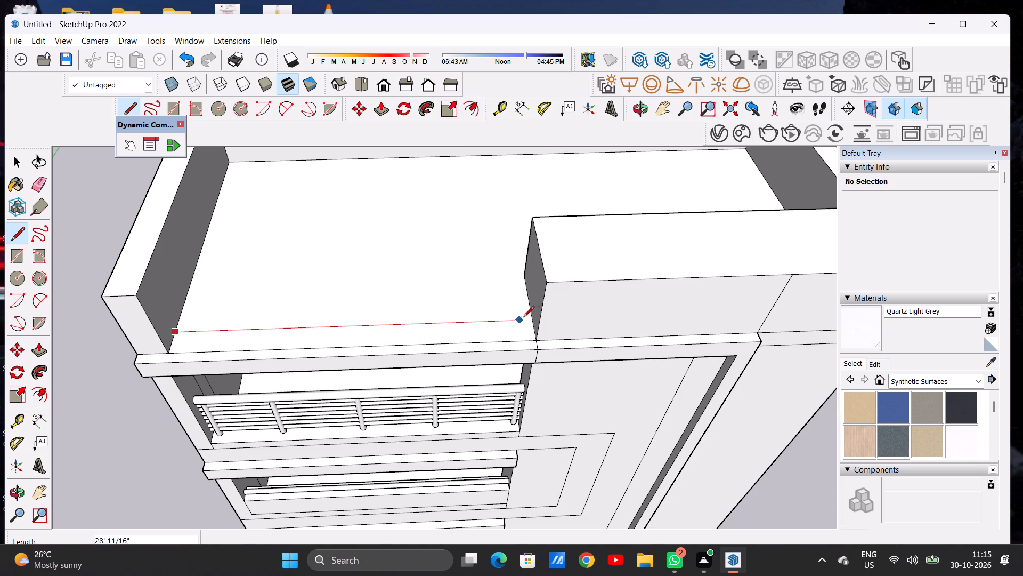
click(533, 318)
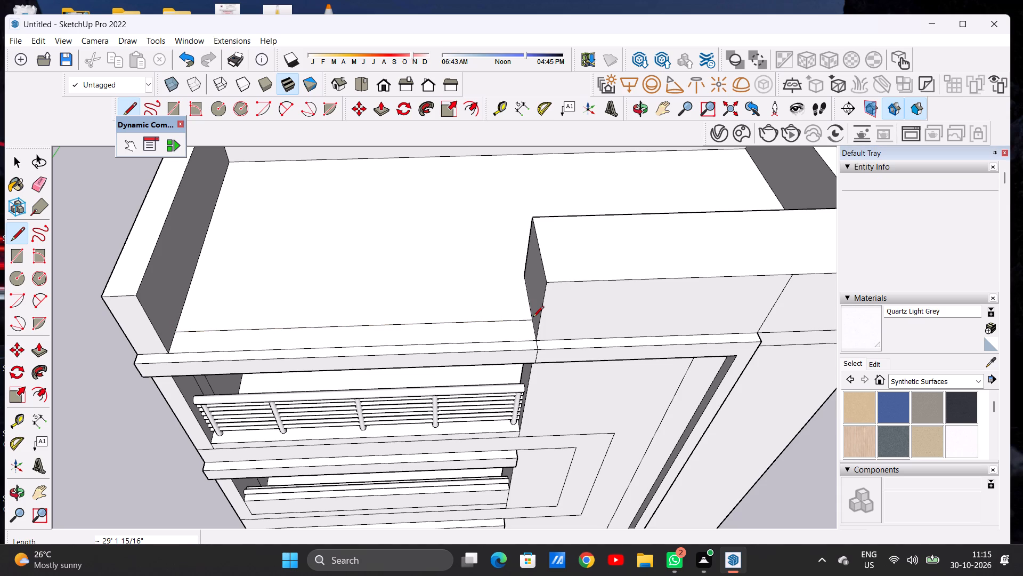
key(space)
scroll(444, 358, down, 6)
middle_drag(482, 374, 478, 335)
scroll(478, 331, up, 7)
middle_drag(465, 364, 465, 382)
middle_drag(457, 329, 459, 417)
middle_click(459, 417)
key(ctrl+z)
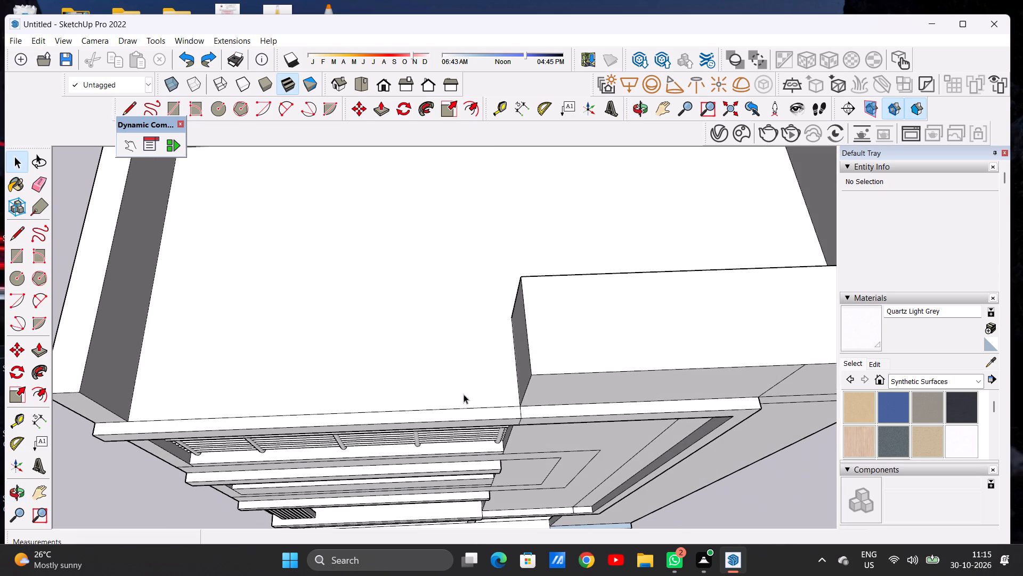
Draw a line about 29' 2" across the roof floor near the front edge, from the side parapet's inner face to the corner block.
key(l)
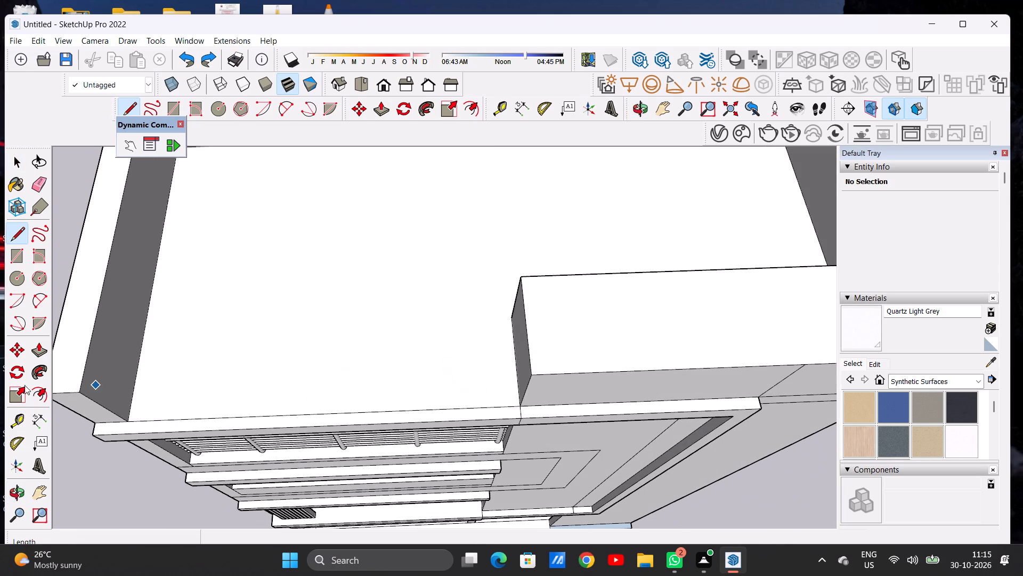
click(130, 399)
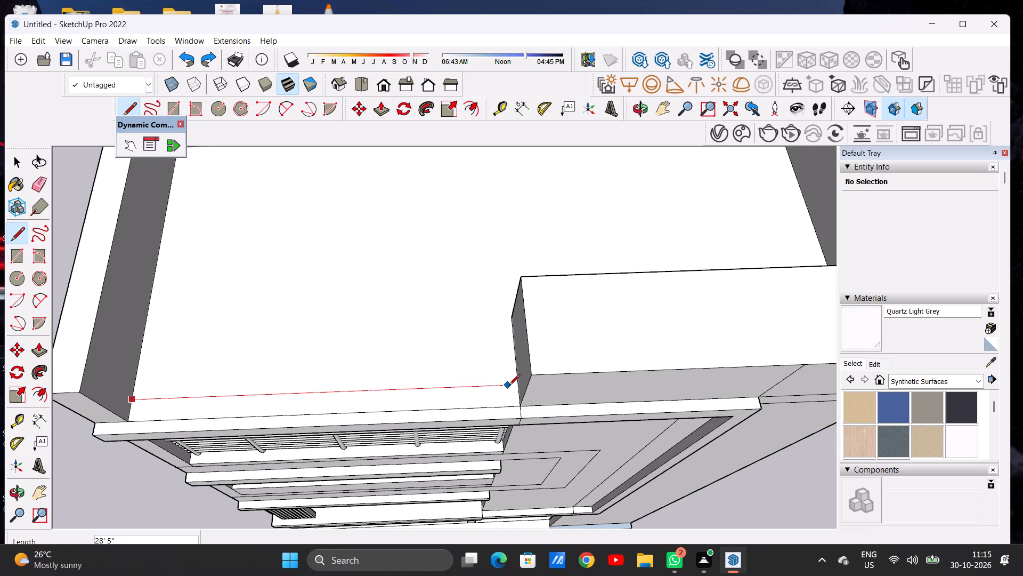
key(space)
text(L)
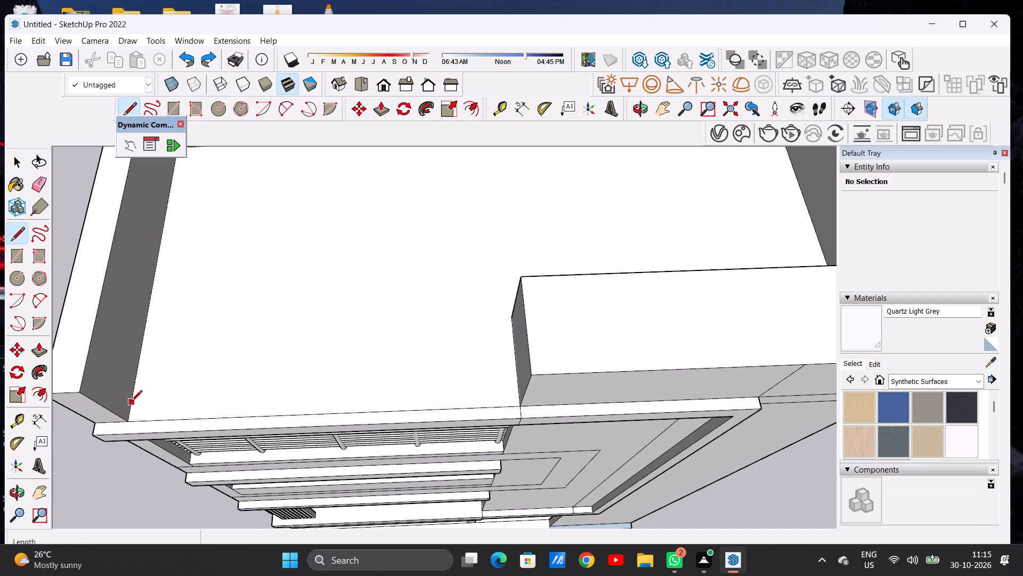
click(131, 402)
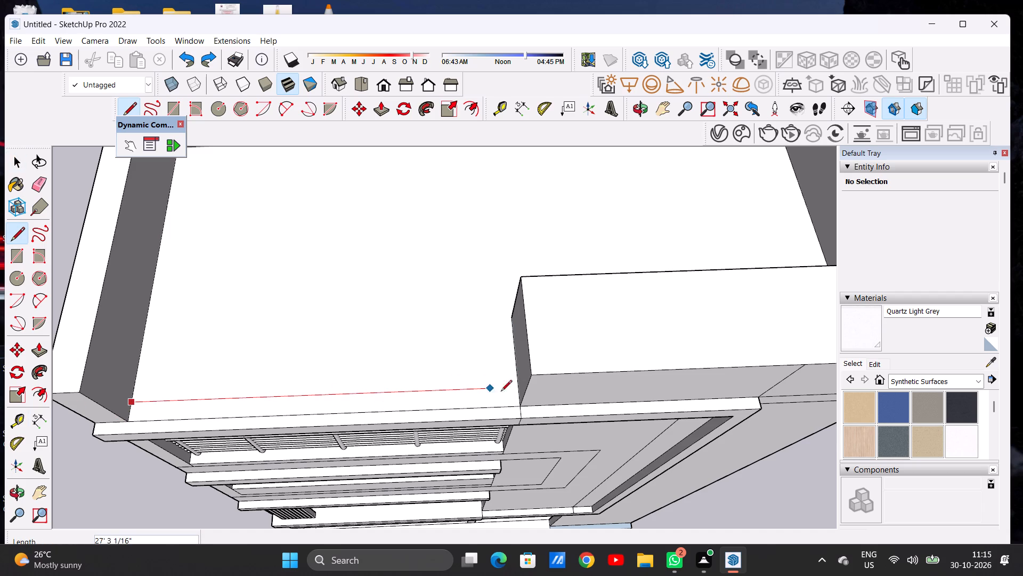
click(523, 387)
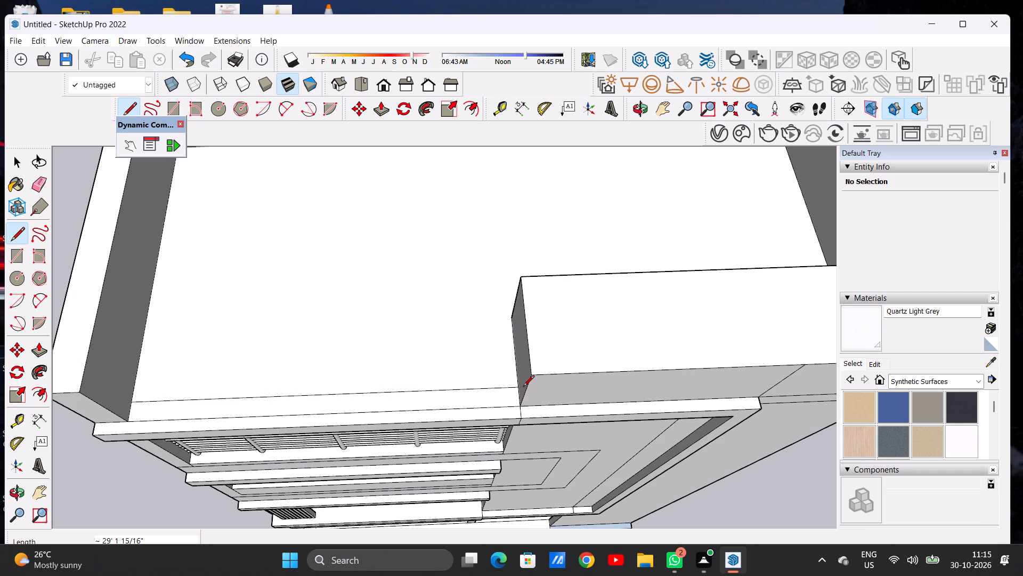
key(space)
Draw two more parallel lines about 29' 2" long behind the first, from the side parapet to the corner block, dividing the floor into strips.
scroll(437, 425, down, 4)
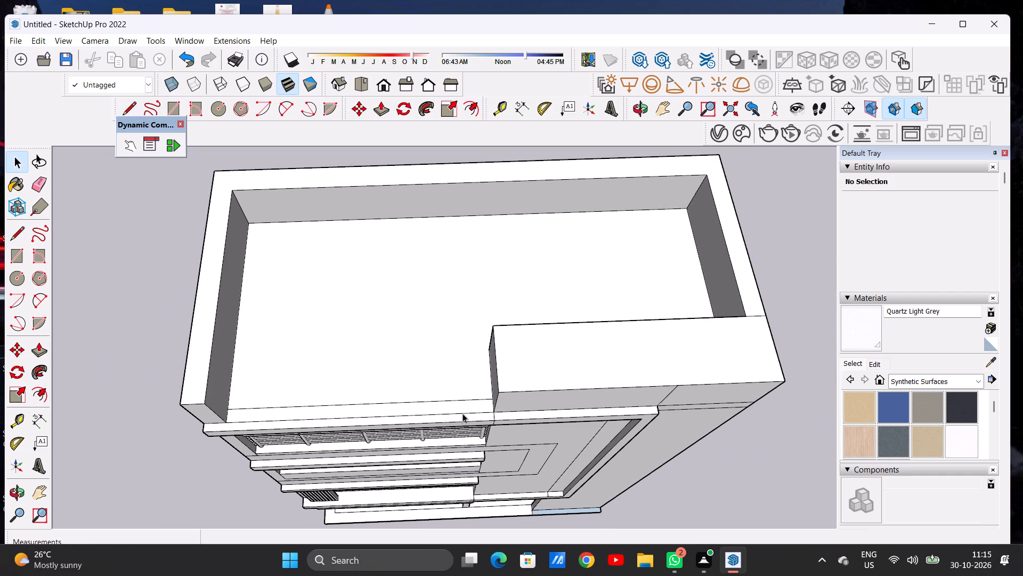
middle_drag(473, 403, 449, 335)
scroll(452, 346, up, 4)
middle_drag(461, 347, 482, 344)
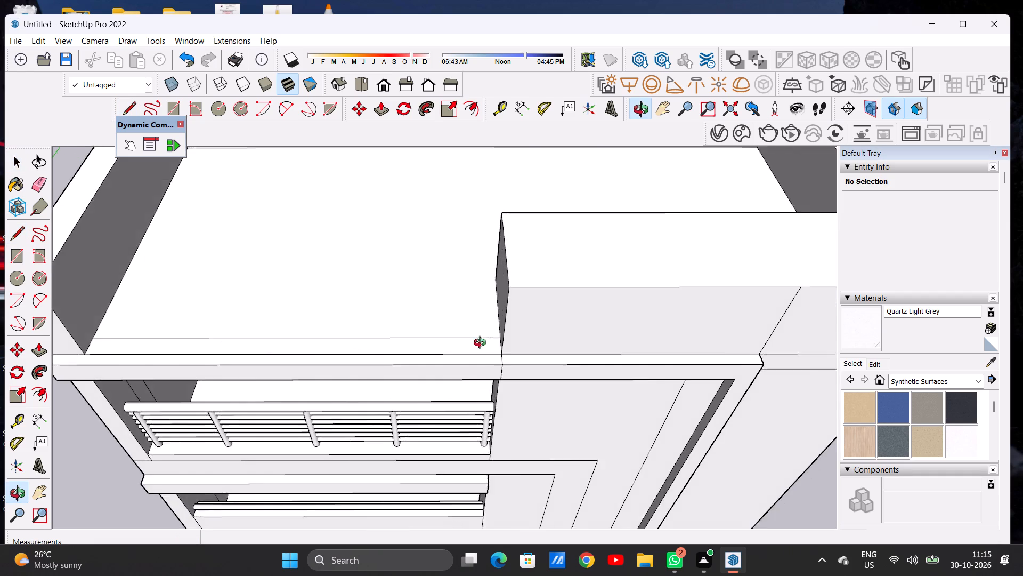
middle_drag(482, 344, 497, 416)
middle_drag(480, 394, 466, 425)
key(l)
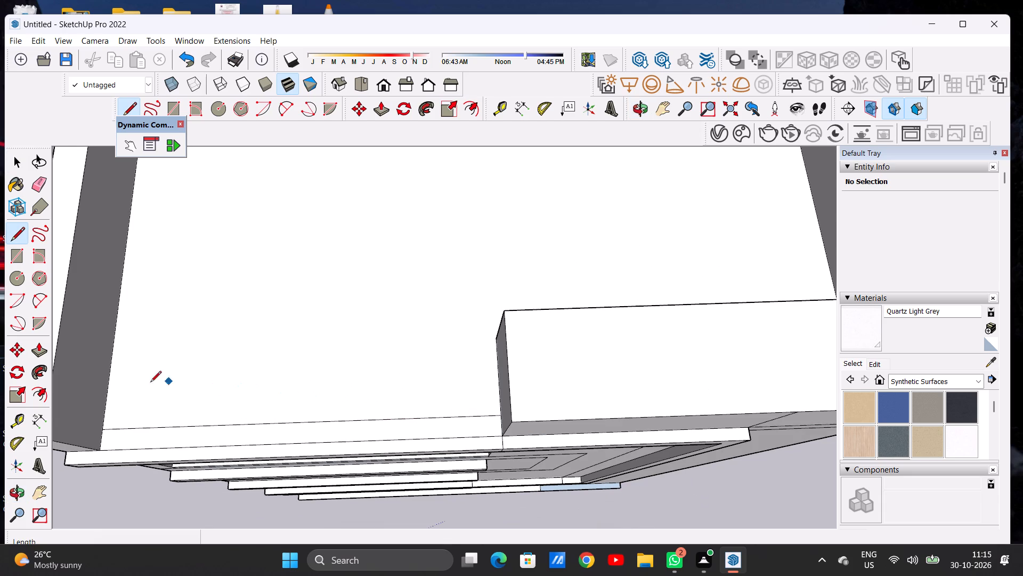
click(103, 410)
click(499, 395)
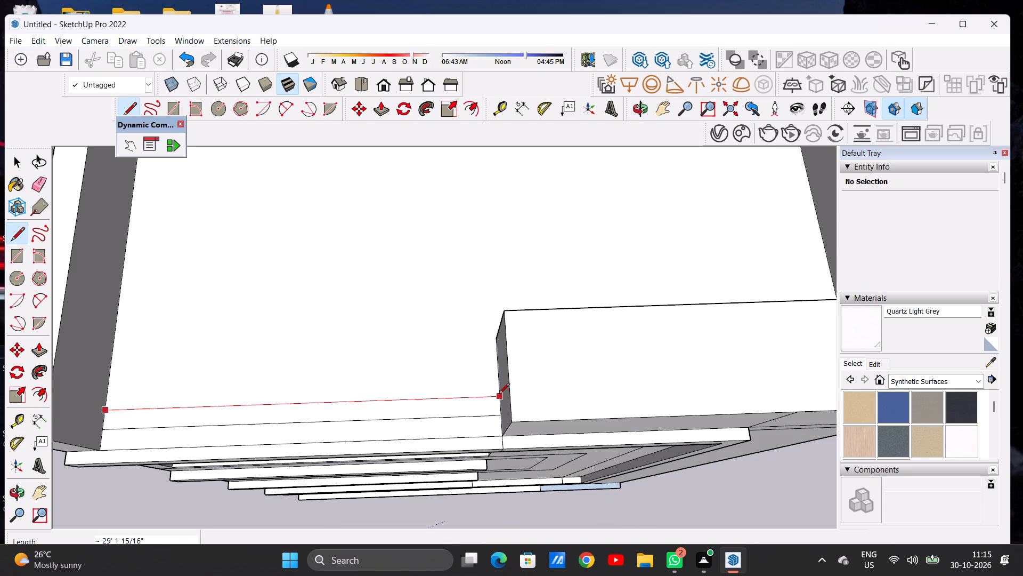
click(107, 385)
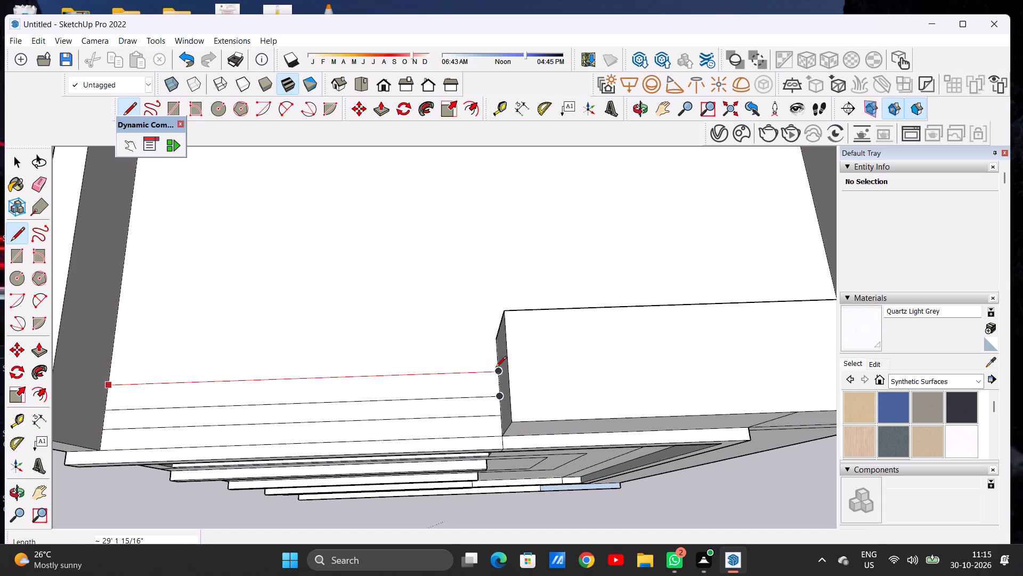
click(496, 368)
Push/Pull the rearmost roof strip between the side parapet and corner block upward about 4' 11".
key(p)
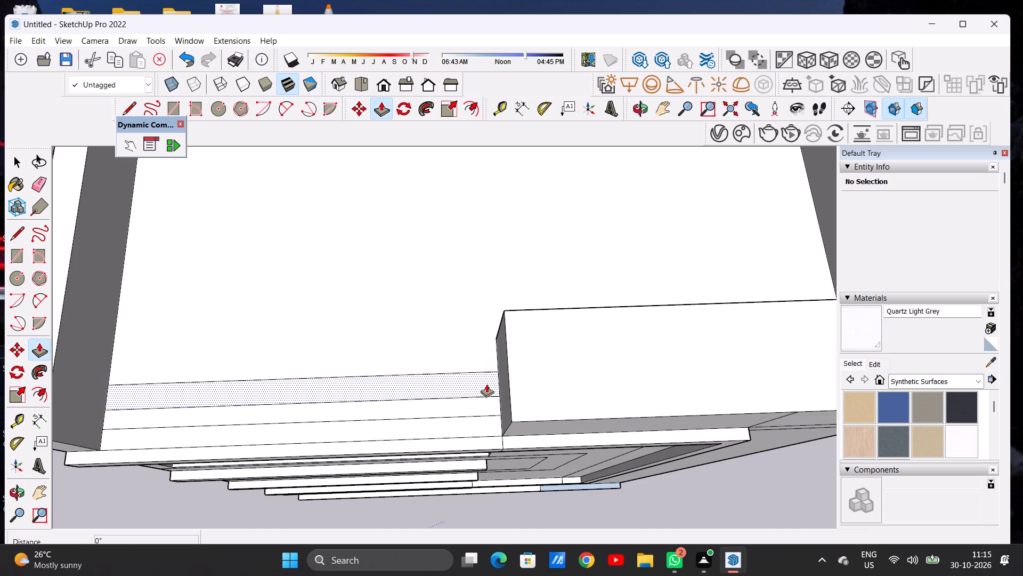
click(489, 384)
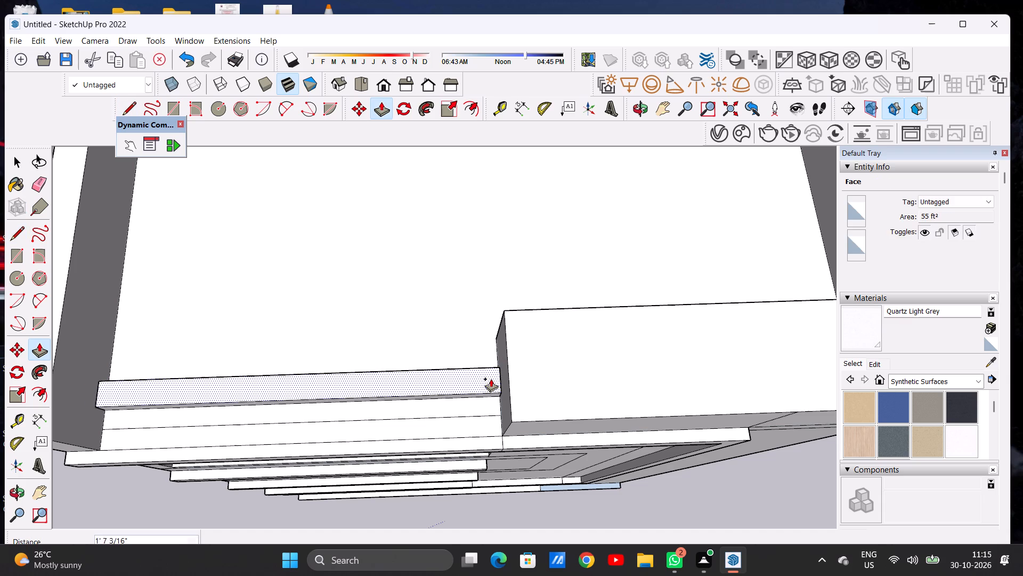
middle_drag(500, 395, 501, 343)
scroll(494, 298, up, 5)
click(508, 300)
Push/Pull the middle roof strip, directly in front of the raised one, upward about 2' 8 1/2".
scroll(489, 359, down, 6)
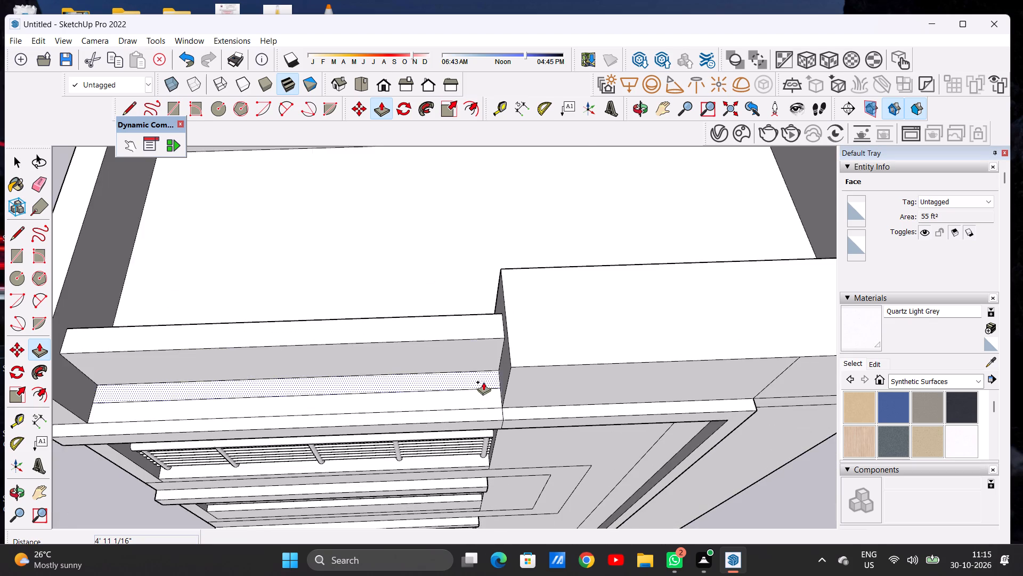
scroll(473, 385, up, 8)
click(487, 371)
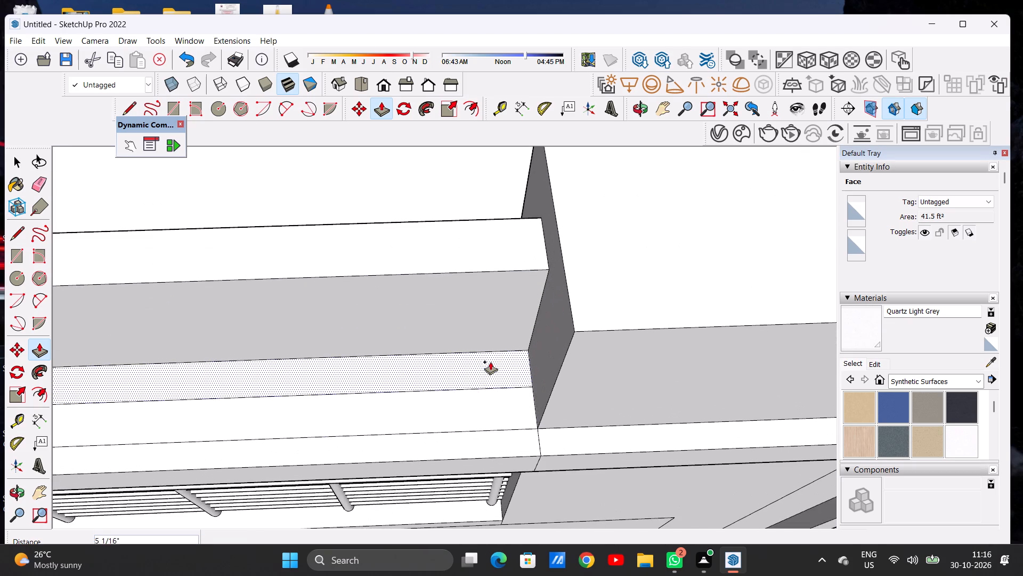
click(494, 333)
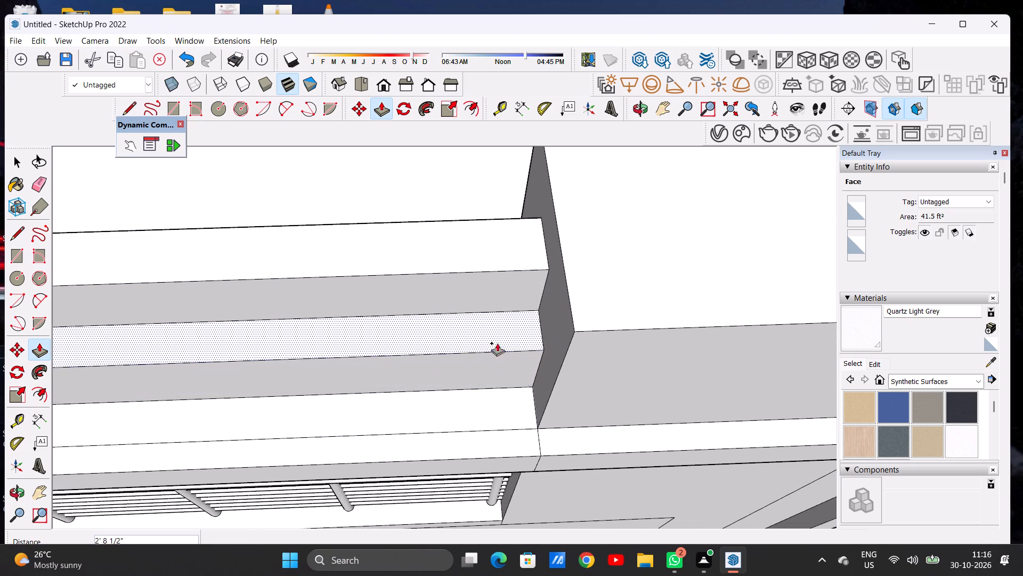
click(516, 404)
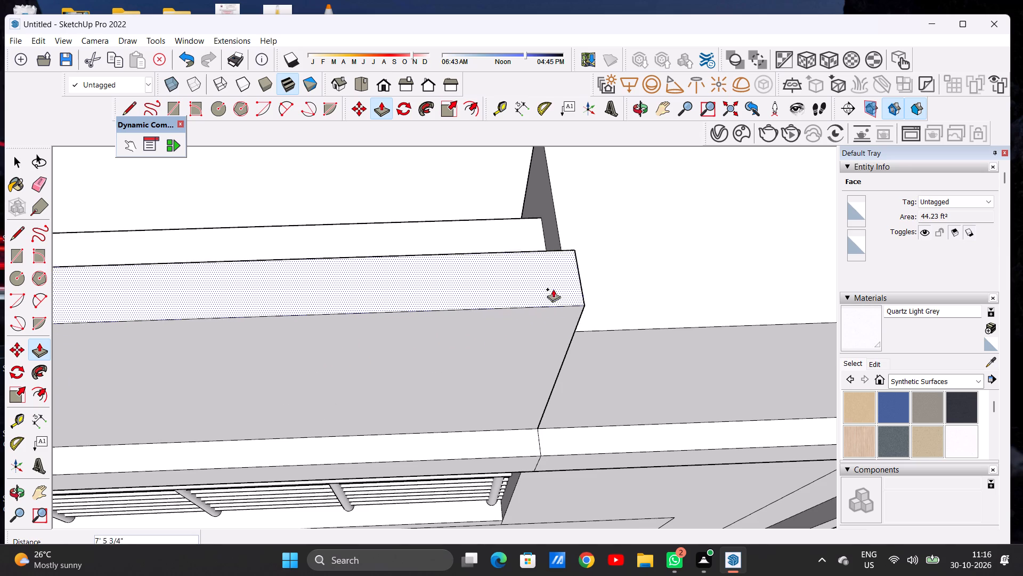
key(space)
Examine the stepped front parapet and corner block against the facade from the front and above.
scroll(492, 342, down, 4)
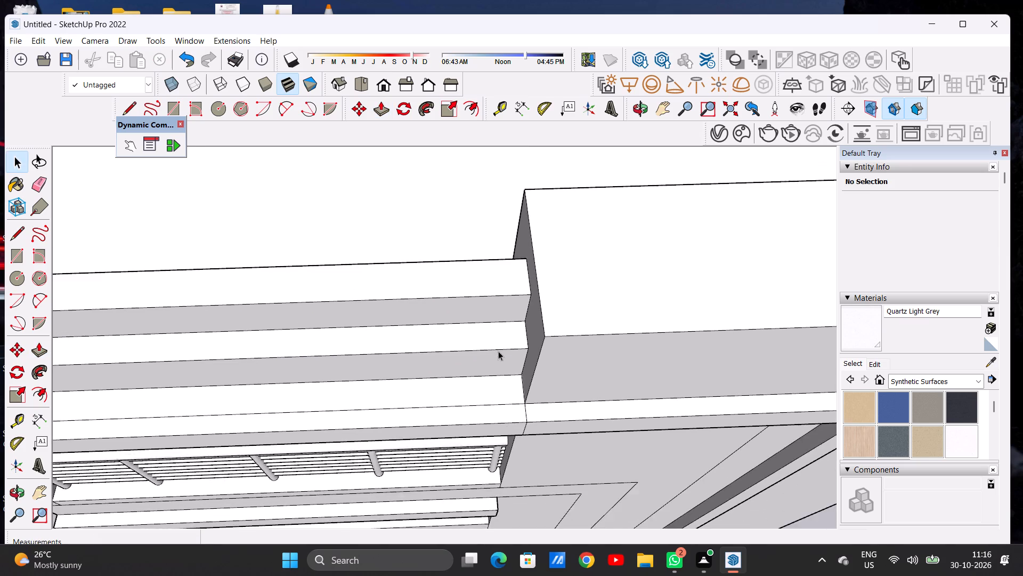
scroll(498, 351, down, 1)
scroll(509, 367, up, 1)
scroll(516, 371, down, 13)
middle_drag(524, 369, 518, 222)
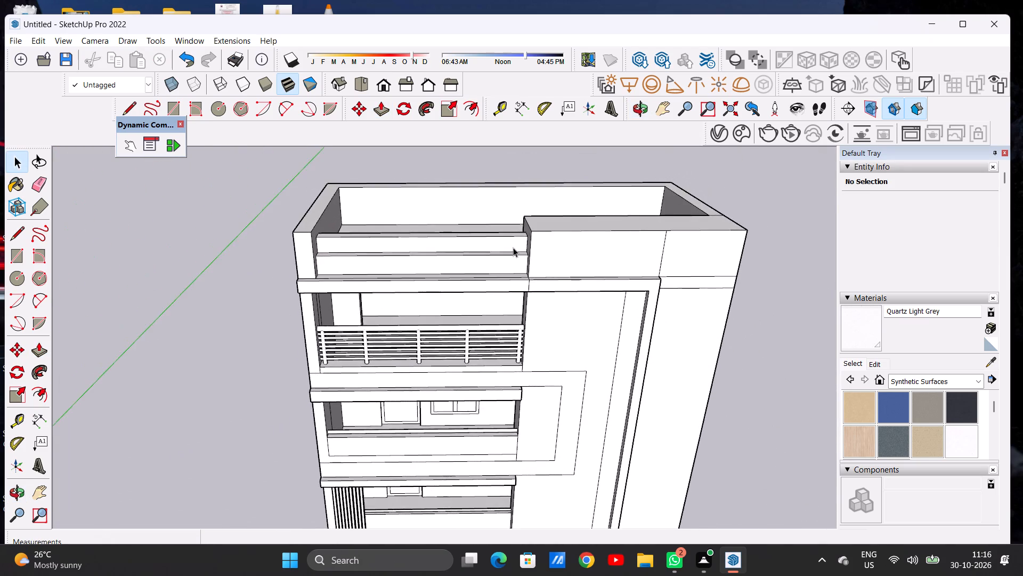
scroll(511, 252, up, 6)
scroll(524, 295, down, 4)
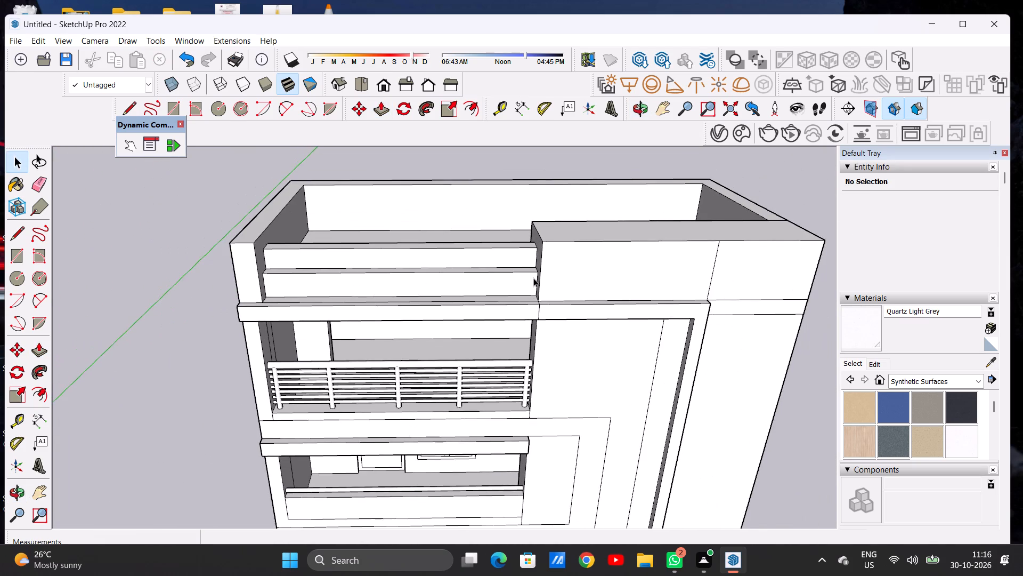
middle_drag(534, 257, 532, 245)
scroll(484, 267, up, 6)
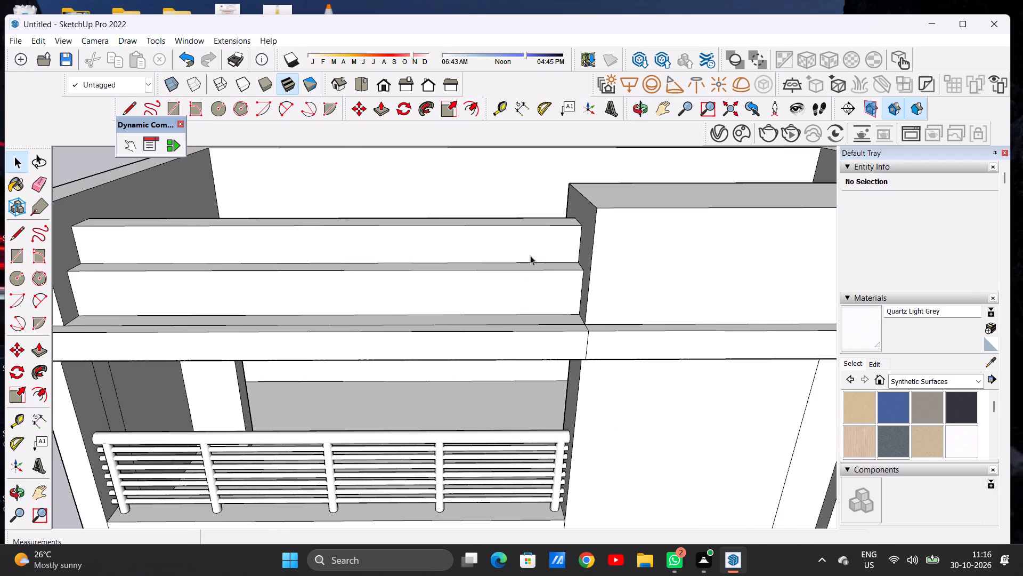
middle_drag(530, 295, 541, 259)
scroll(500, 282, down, 9)
scroll(481, 277, up, 1)
scroll(480, 278, down, 3)
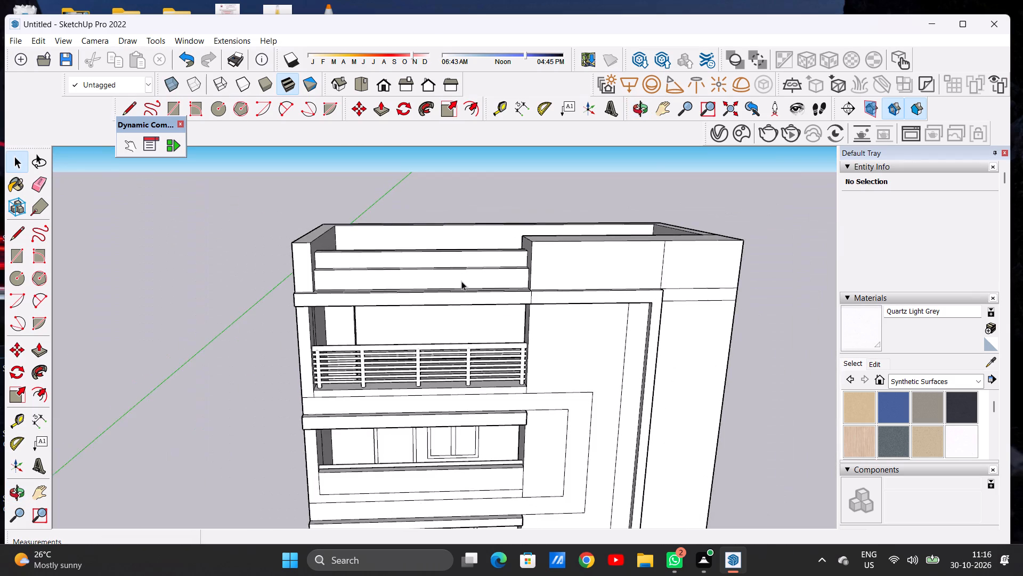
scroll(461, 281, down, 2)
scroll(460, 282, up, 1)
scroll(460, 282, down, 5)
scroll(459, 278, up, 1)
scroll(459, 278, down, 10)
scroll(527, 260, up, 1)
scroll(526, 260, down, 1)
scroll(525, 260, up, 16)
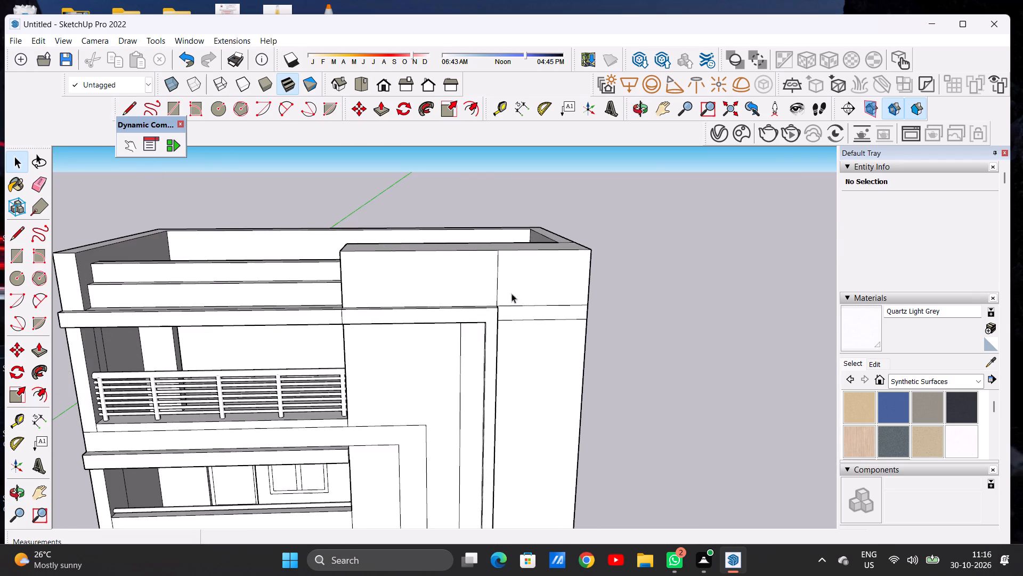
scroll(496, 292, up, 1)
scroll(496, 292, down, 4)
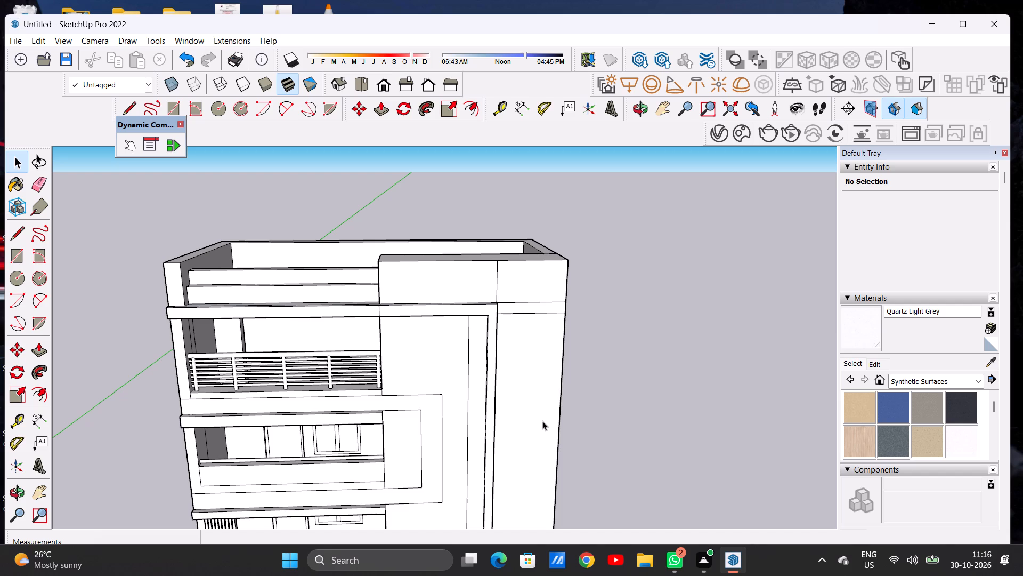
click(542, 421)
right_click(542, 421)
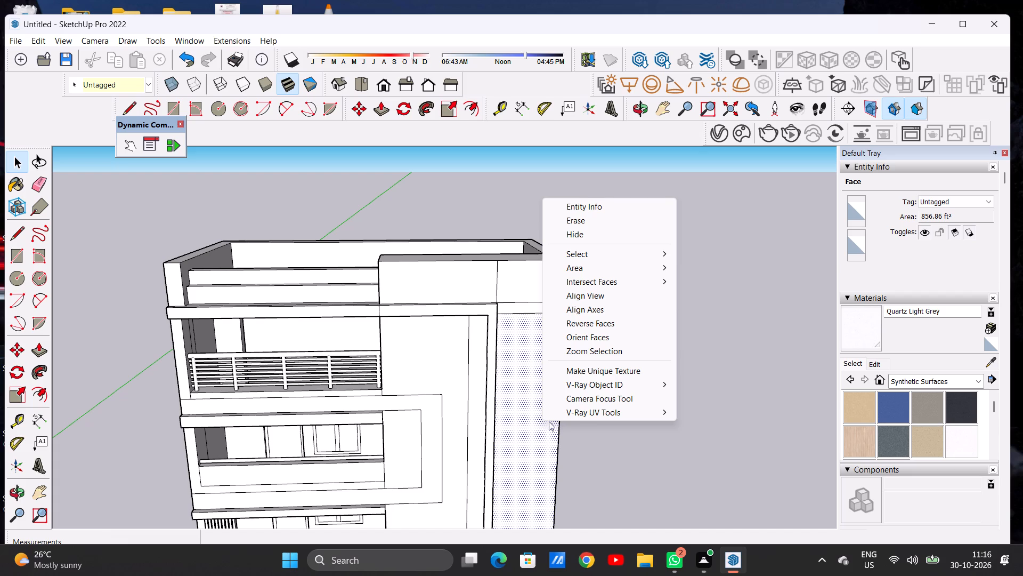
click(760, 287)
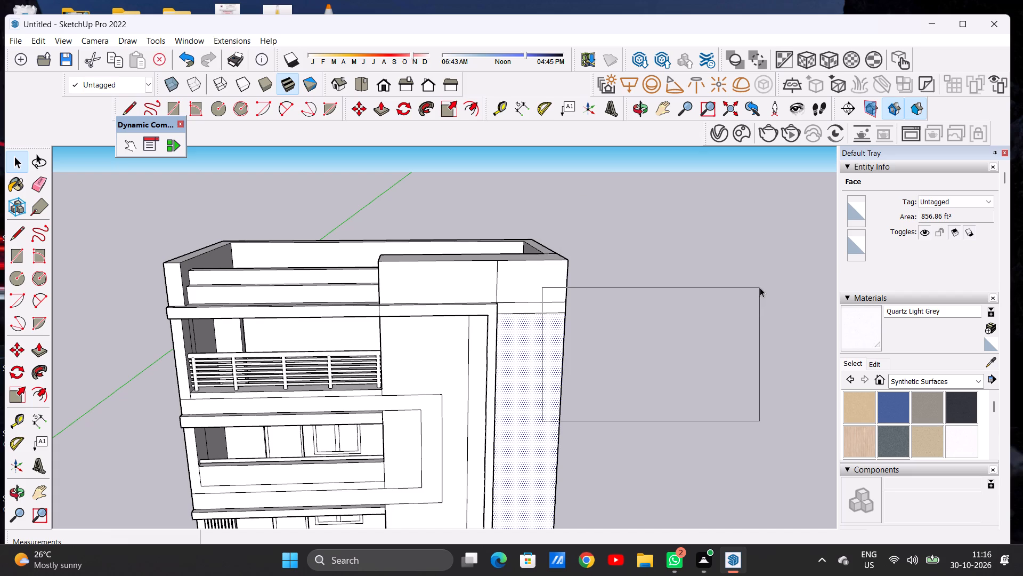
Examine the whole front facade, from the ground-floor base up to the roof parapet.
scroll(545, 293, down, 19)
scroll(533, 332, up, 6)
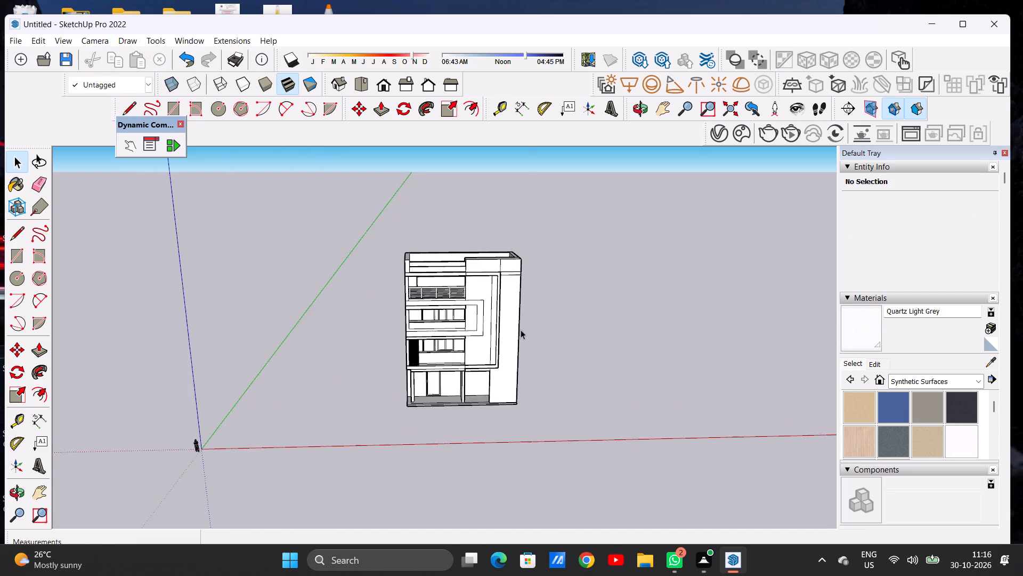
scroll(521, 330, up, 7)
middle_click(494, 397)
middle_drag(461, 397, 459, 426)
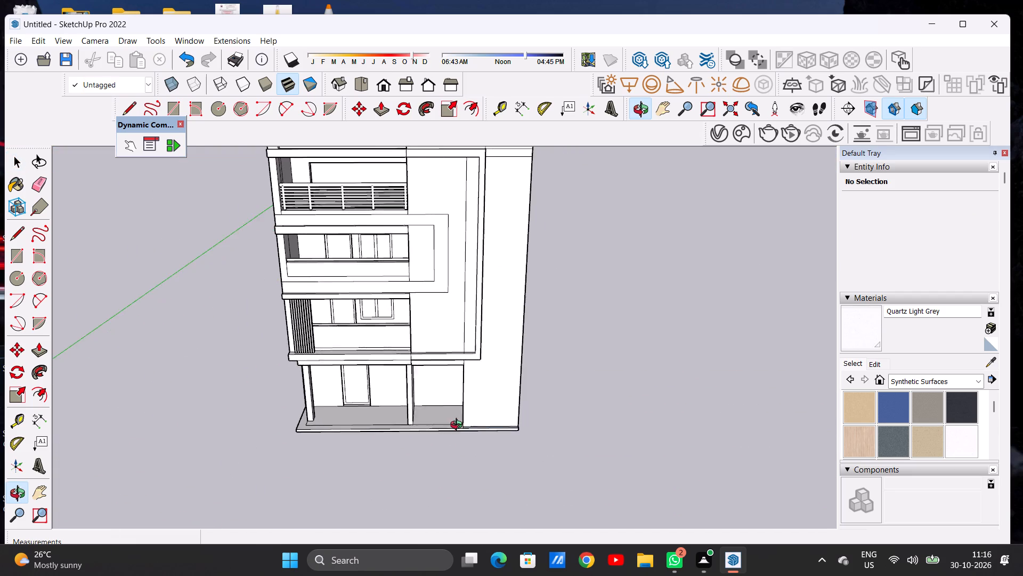
middle_drag(459, 426, 459, 423)
scroll(496, 424, down, 5)
middle_drag(494, 388, 482, 450)
scroll(501, 422, up, 13)
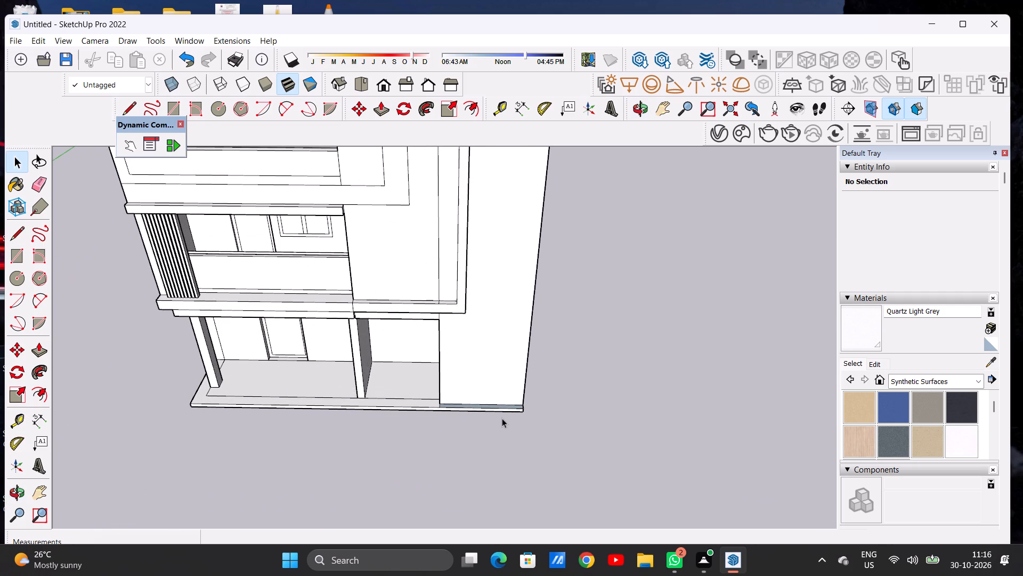
key(l)
scroll(502, 418, down, 17)
scroll(506, 268, up, 7)
scroll(504, 321, down, 1)
scroll(504, 321, up, 3)
scroll(504, 321, down, 1)
scroll(504, 321, up, 1)
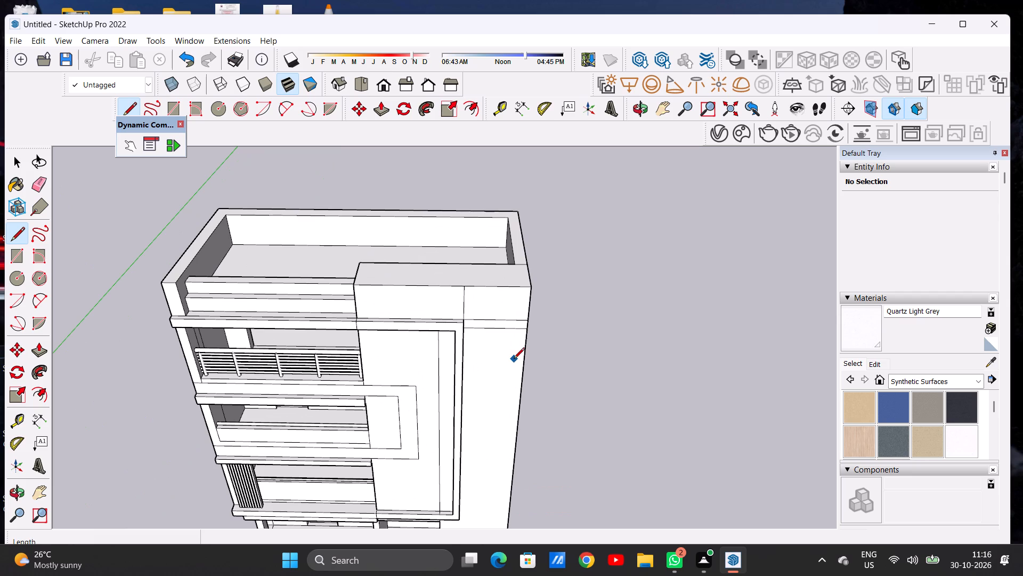
key(b)
key(space)
Erase the vertical edge dividing the corner block's front face above the facade's projecting band.
middle_drag(484, 261, 483, 256)
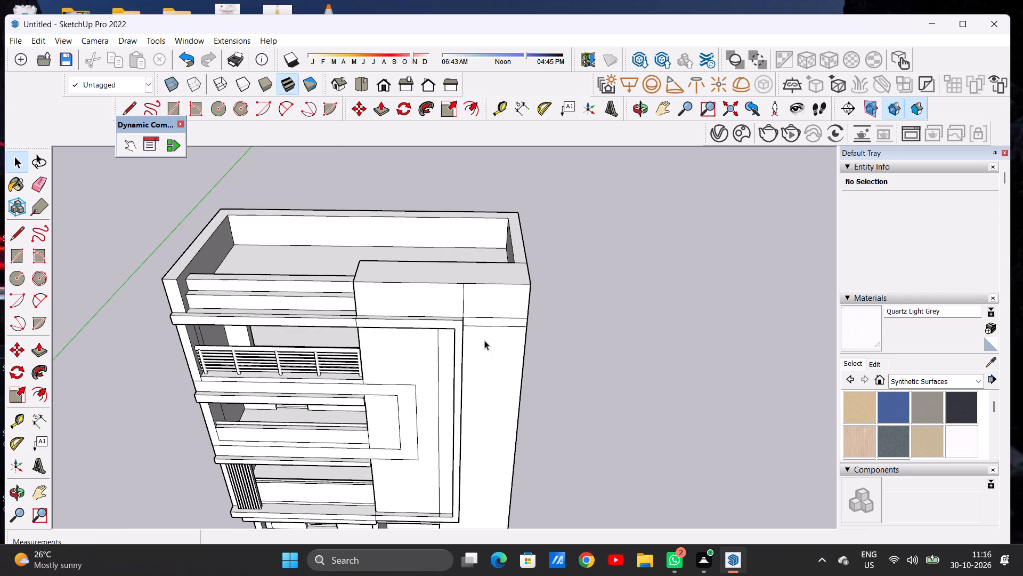
middle_drag(481, 320, 466, 263)
scroll(450, 268, up, 2)
scroll(450, 268, down, 1)
scroll(450, 268, up, 4)
key(e)
drag(465, 278, 457, 282)
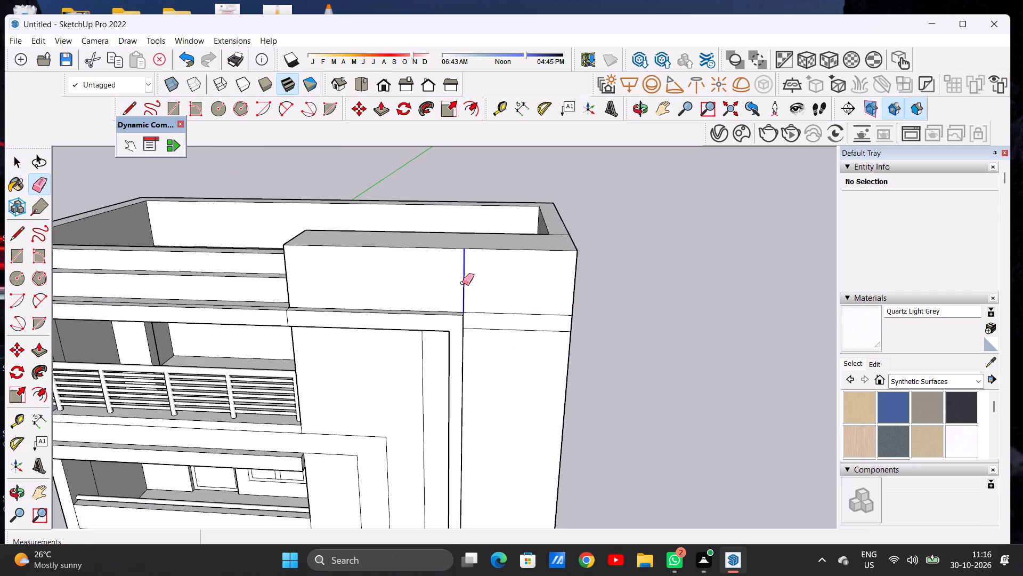
Draw a horizontal line about 28' 10 7/16" long across the corner block's front face, just above the projecting band.
key(l)
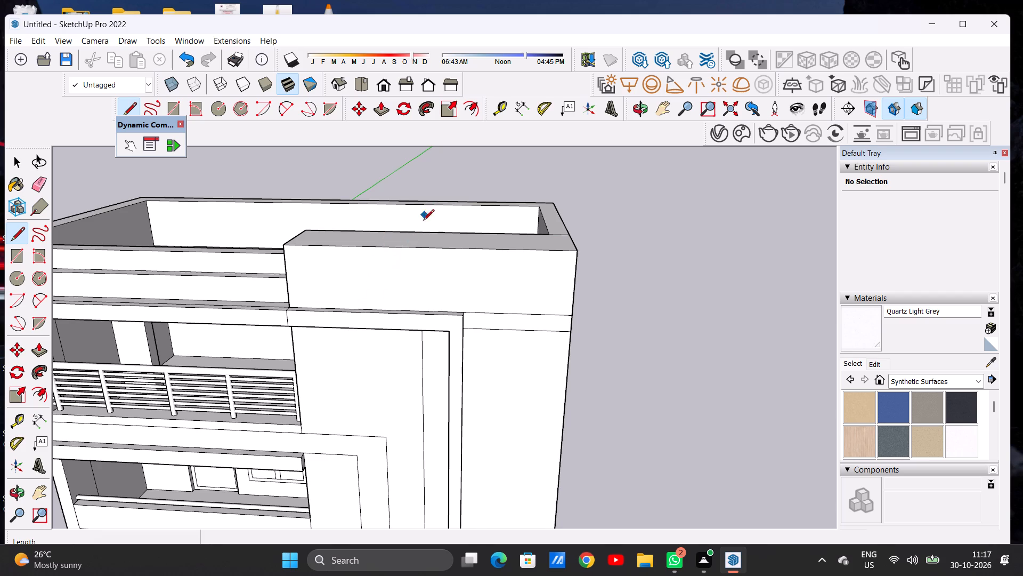
middle_drag(380, 330, 414, 303)
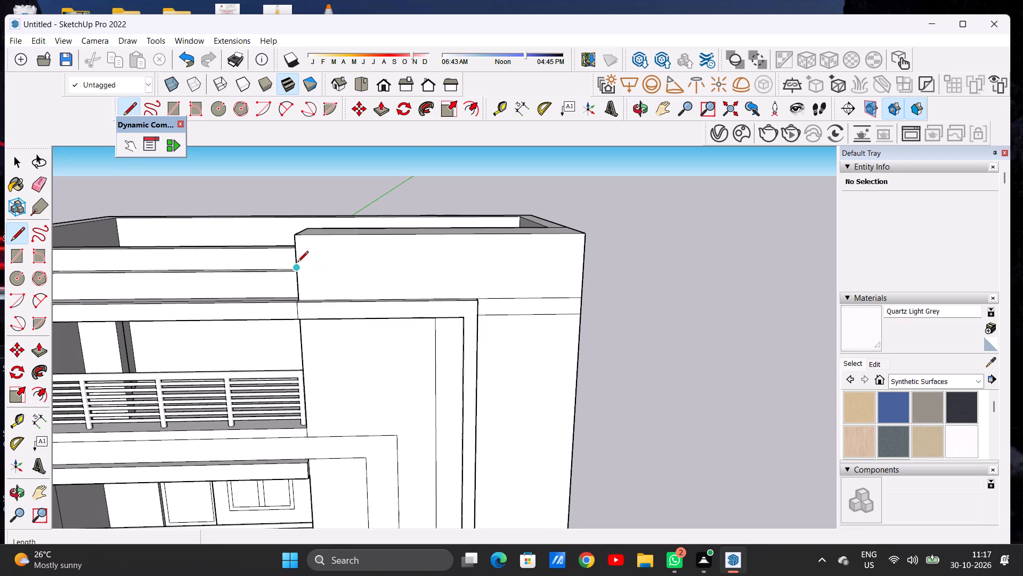
scroll(297, 263, up, 2)
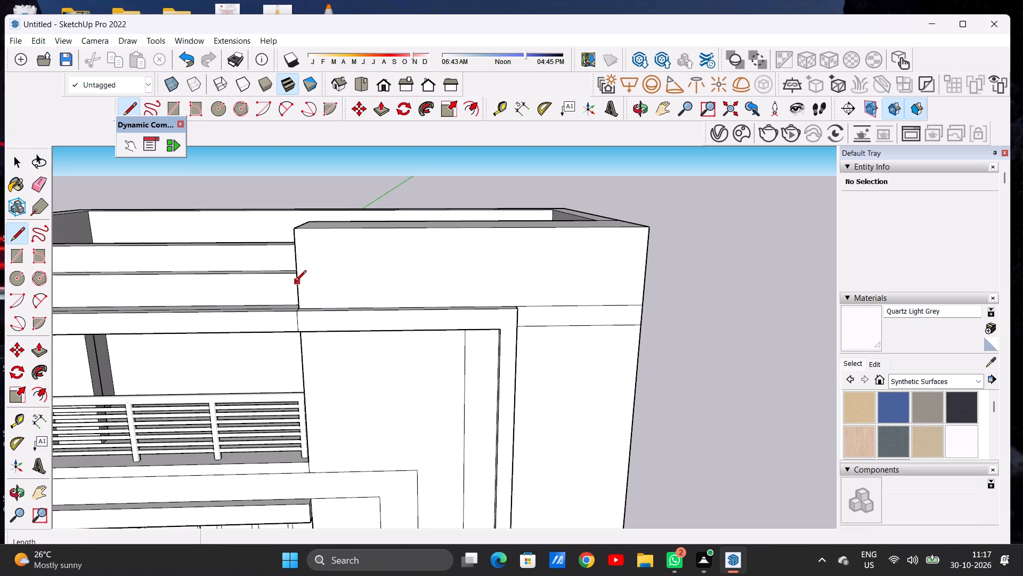
click(295, 282)
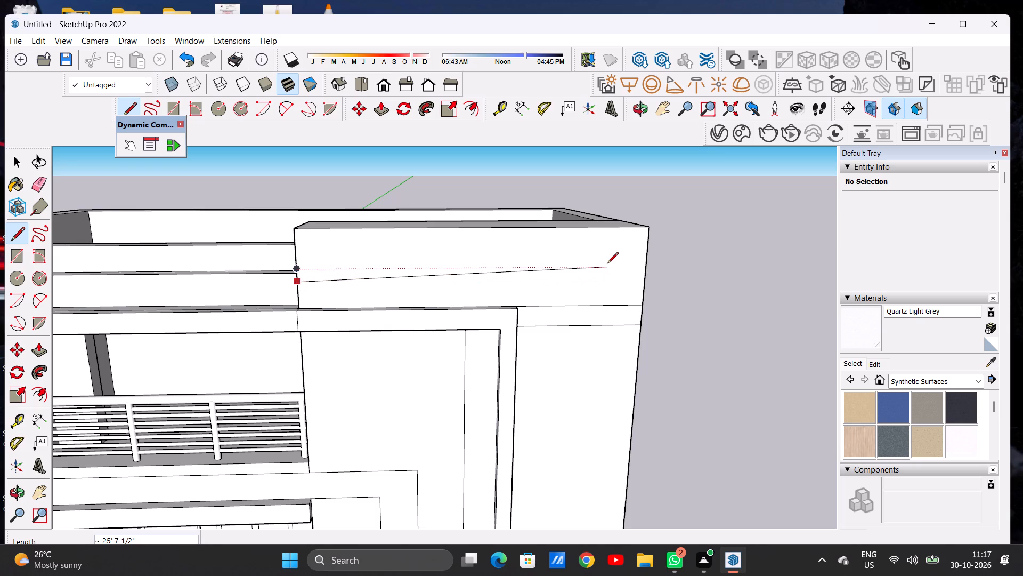
click(642, 281)
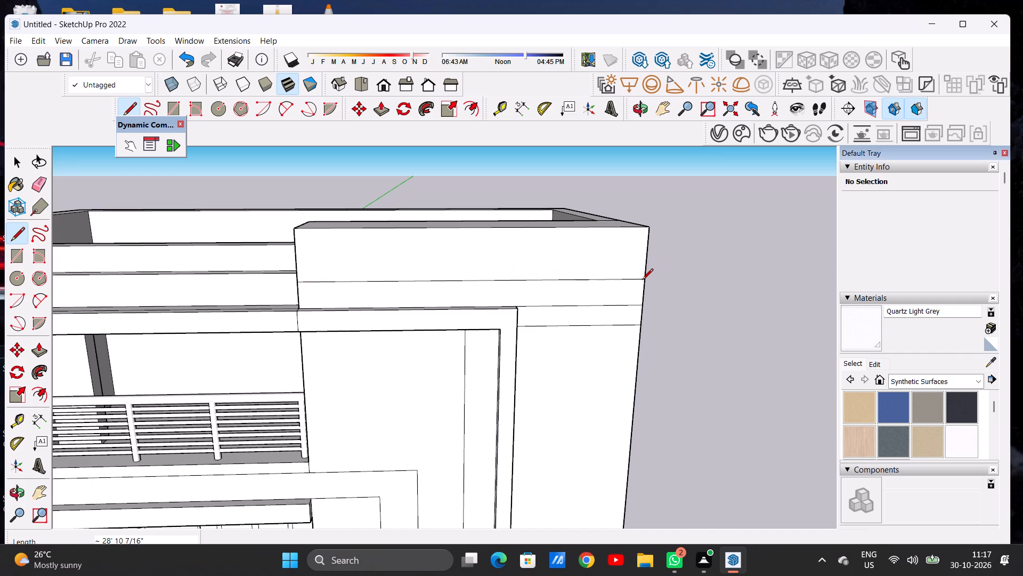
key(space)
Erase the two short horizontal edges between the projecting band and the building's outer corner, below the new line.
scroll(353, 282, down, 2)
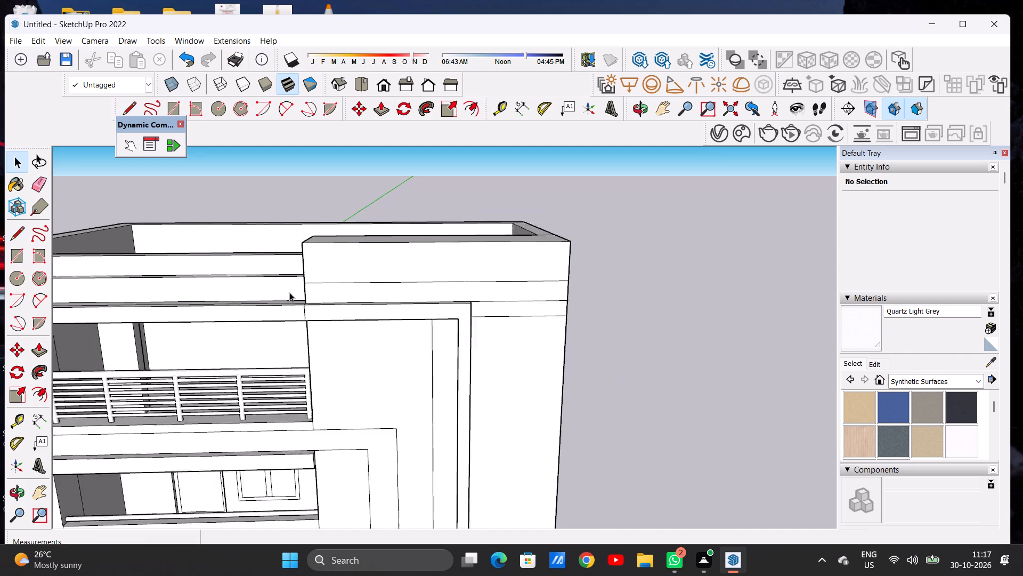
scroll(289, 292, down, 6)
scroll(463, 291, down, 2)
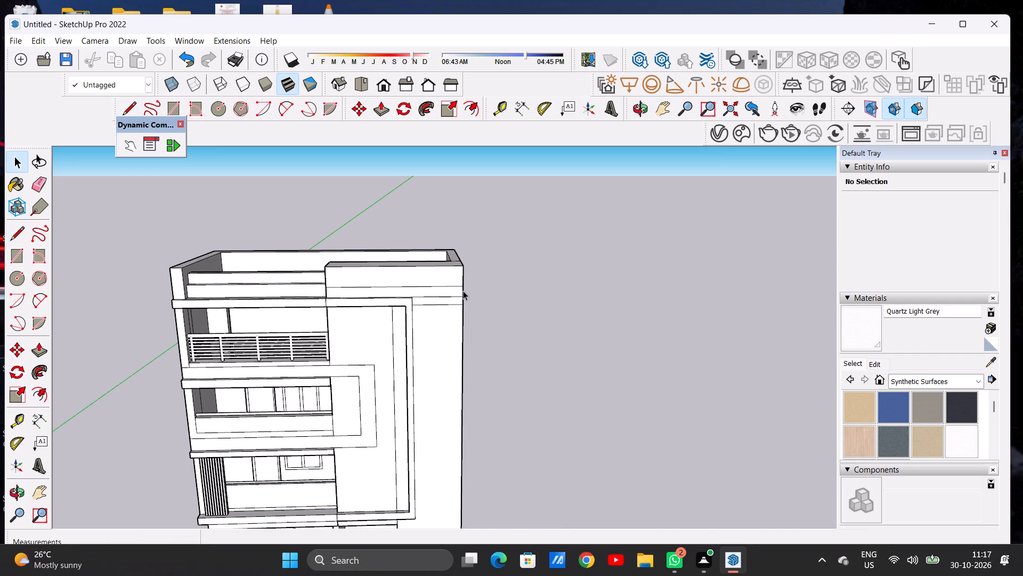
scroll(500, 280, down, 4)
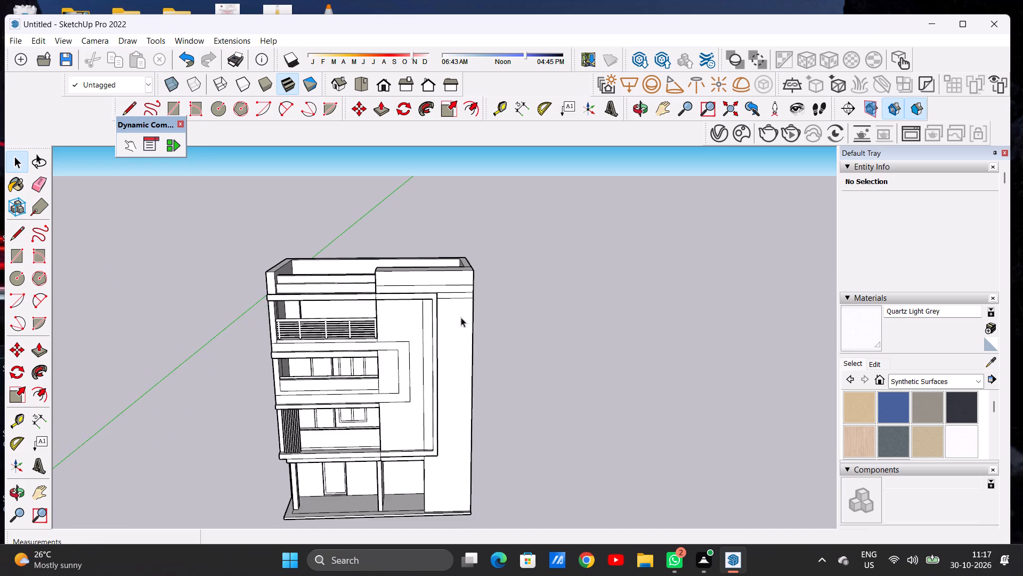
scroll(453, 323, up, 1)
scroll(453, 323, down, 1)
scroll(453, 323, up, 9)
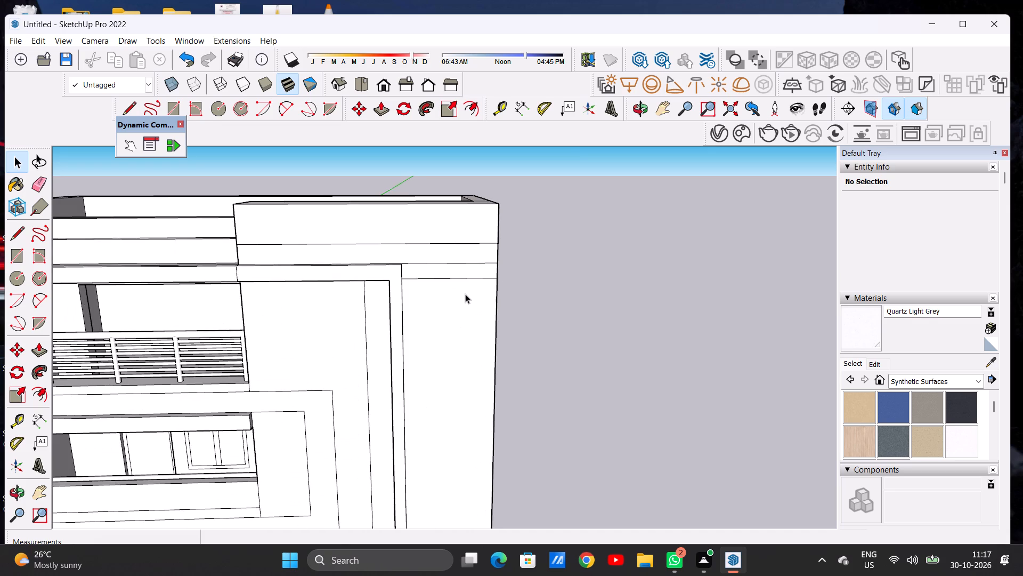
key(l)
key(space)
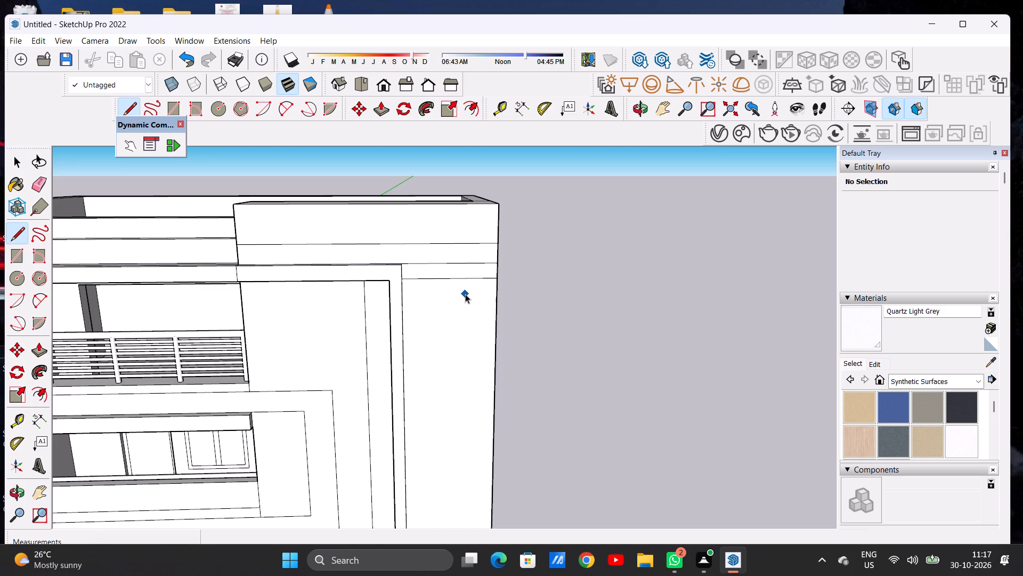
text(E)
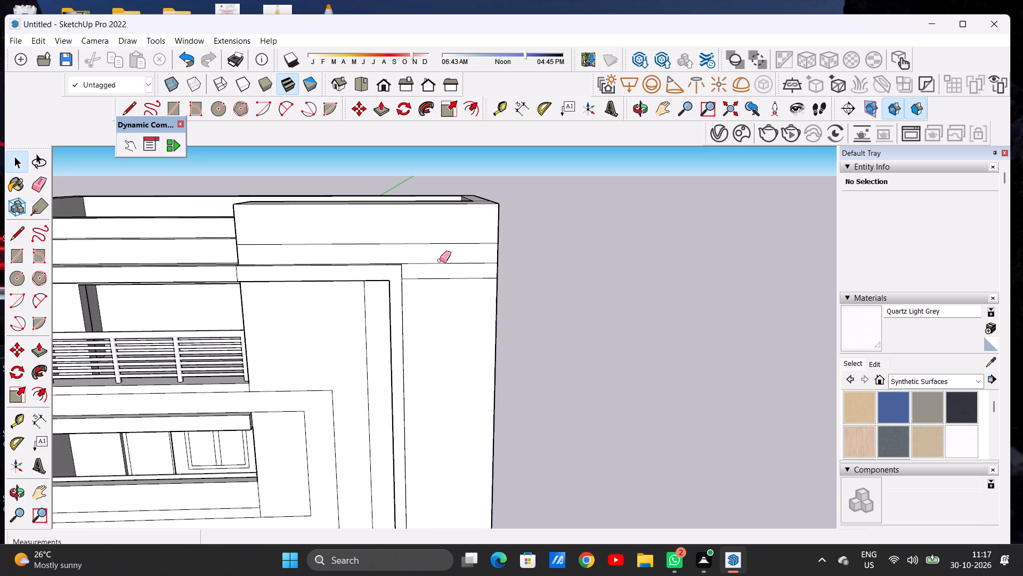
drag(440, 260, 438, 285)
Draw a vertical line about 75' long near the facade's outer corner, from the horizontal line down to the ground-floor base.
key(l)
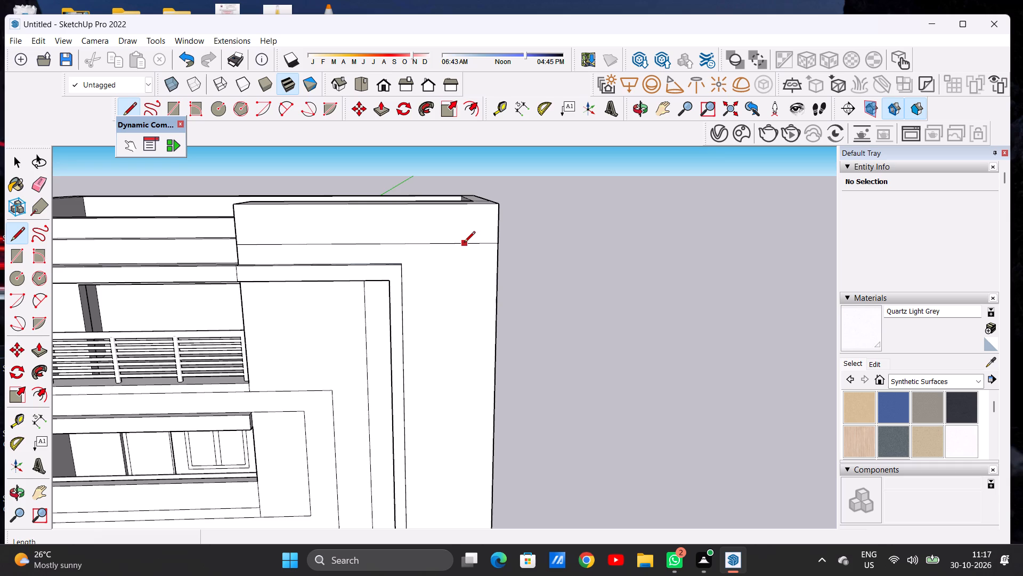
click(464, 243)
scroll(466, 271, down, 4)
scroll(466, 271, up, 1)
scroll(466, 271, down, 9)
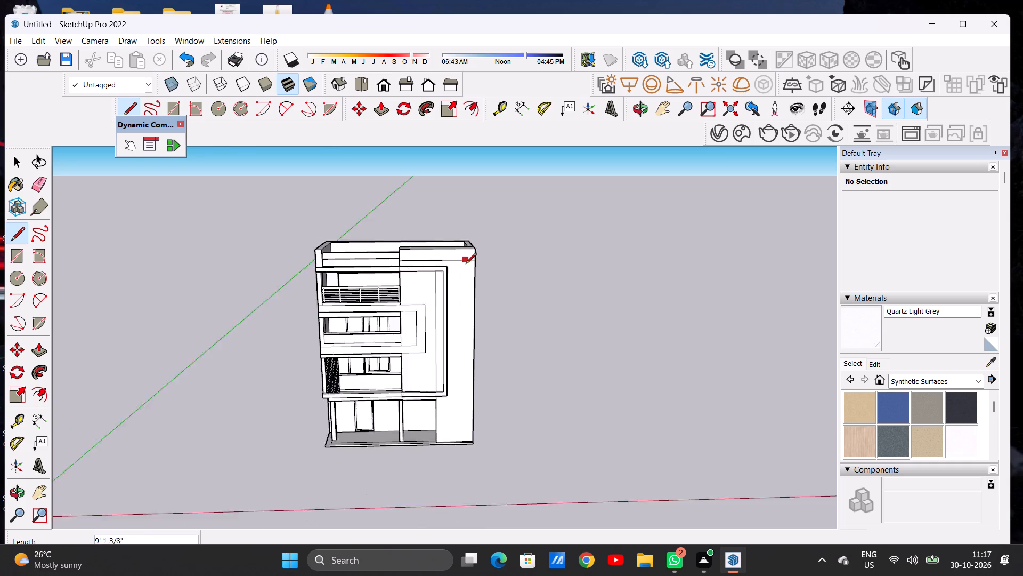
scroll(466, 265, down, 7)
scroll(454, 366, up, 7)
scroll(472, 348, down, 1)
scroll(472, 348, up, 5)
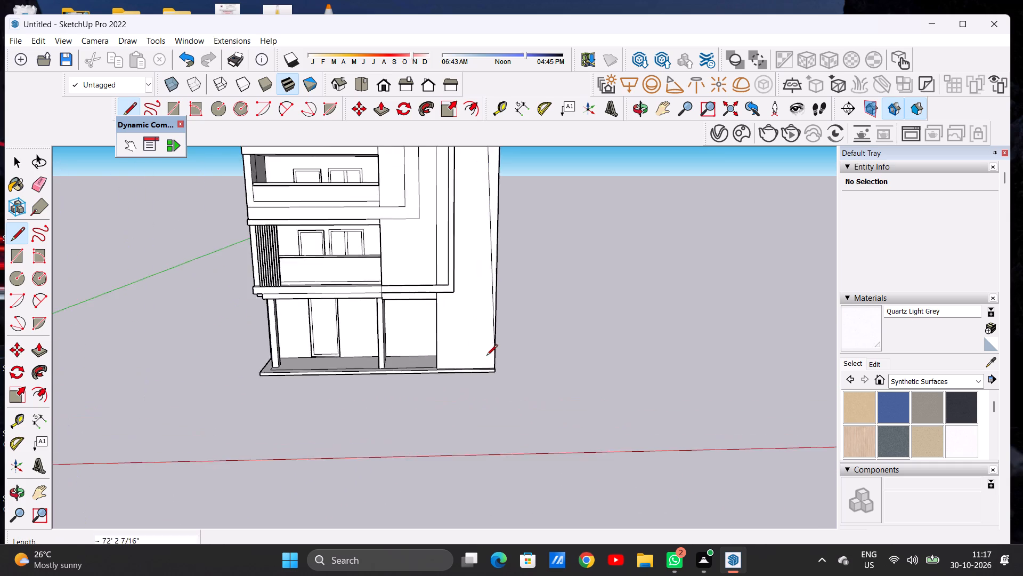
scroll(486, 356, down, 1)
scroll(486, 356, up, 11)
scroll(486, 356, down, 1)
scroll(484, 372, up, 1)
scroll(484, 372, down, 1)
scroll(483, 373, up, 14)
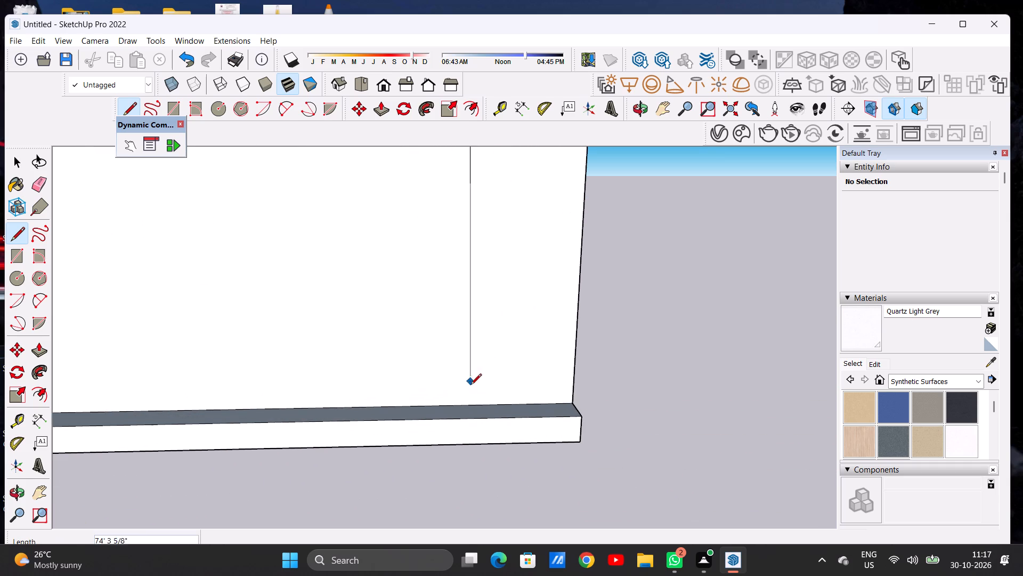
click(443, 407)
key(space)
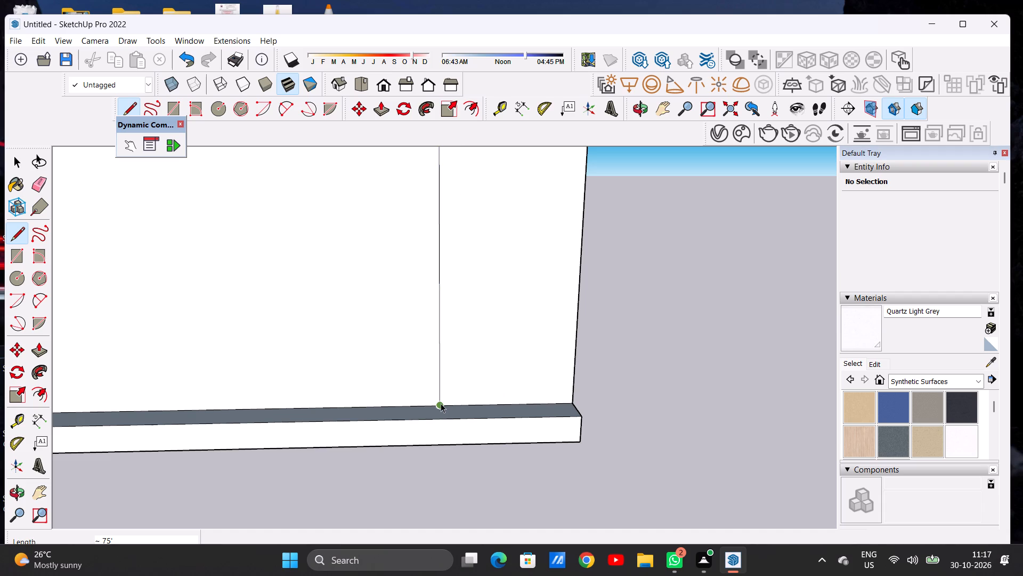
Examine the whole building's front facade and side wall, checking the new lines at the outer corner.
scroll(449, 399, down, 1)
scroll(449, 399, up, 1)
scroll(449, 399, down, 20)
scroll(449, 399, down, 7)
scroll(480, 404, up, 1)
scroll(480, 404, down, 2)
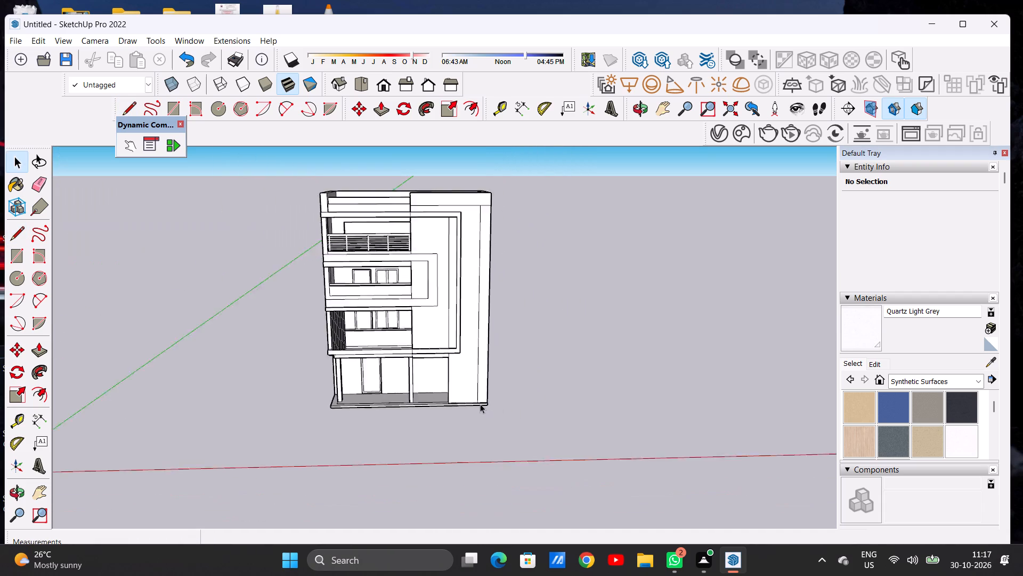
scroll(480, 404, down, 9)
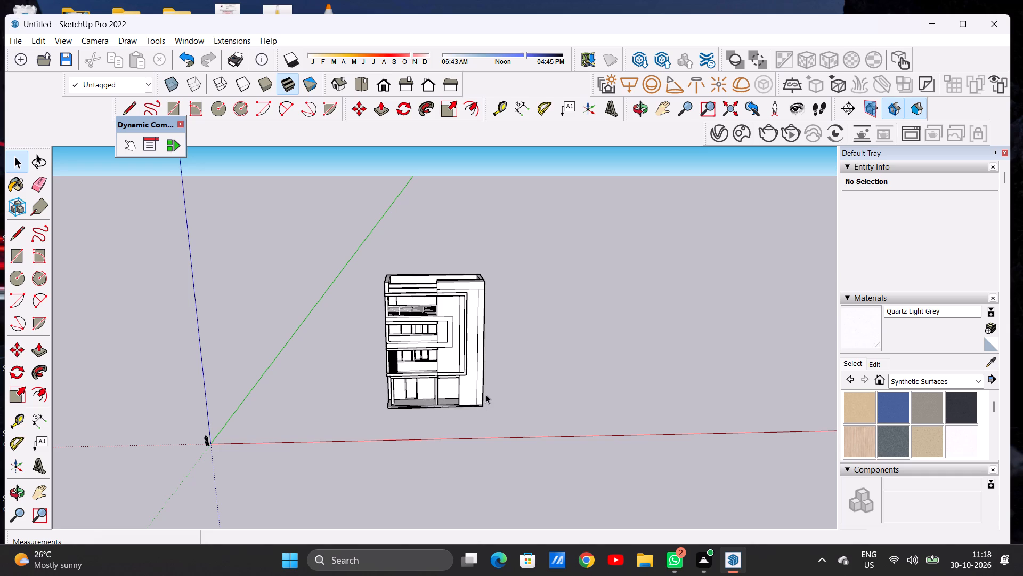
scroll(484, 319, up, 5)
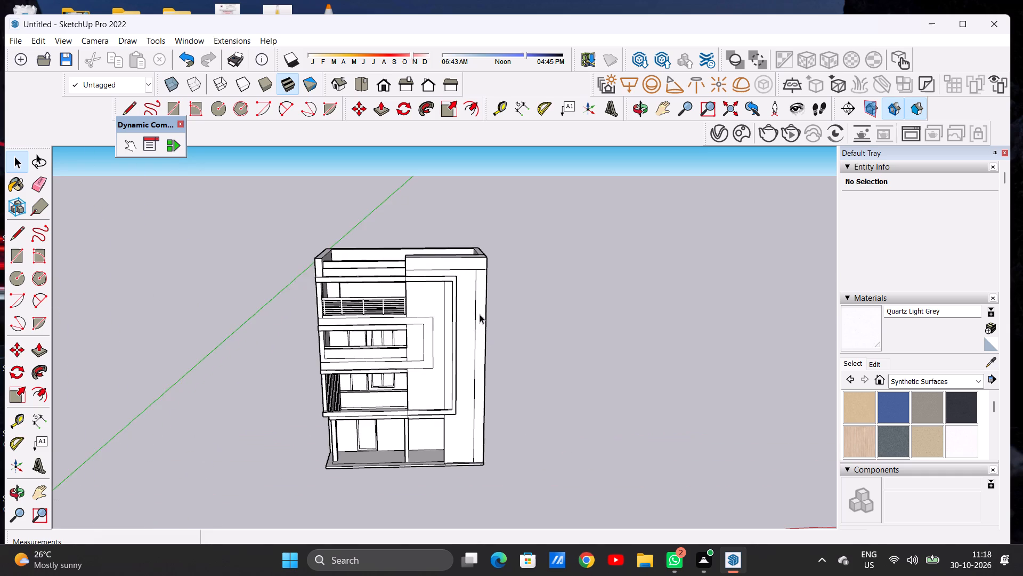
scroll(481, 273, up, 6)
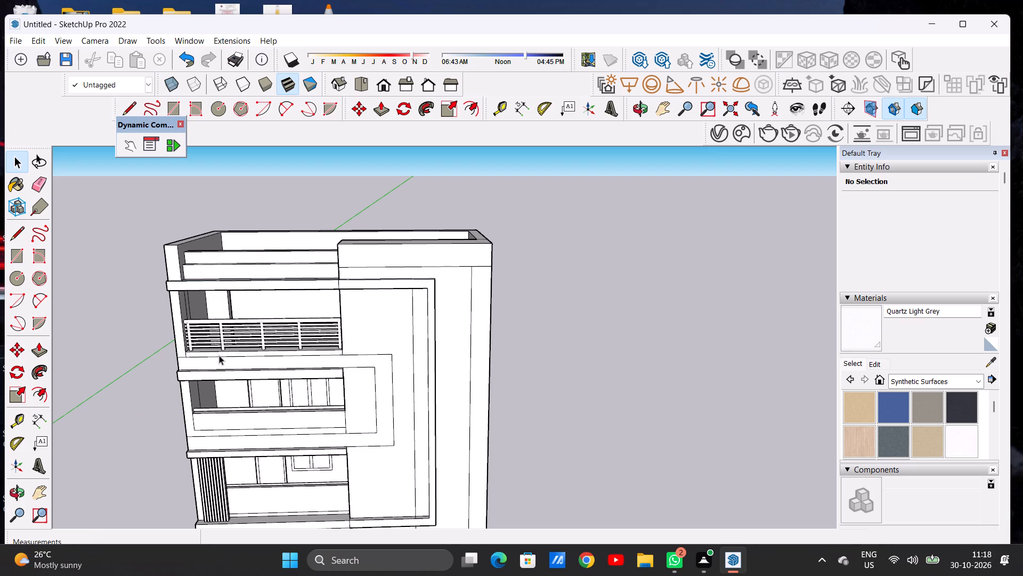
scroll(20, 178, down, 8)
scroll(491, 281, down, 9)
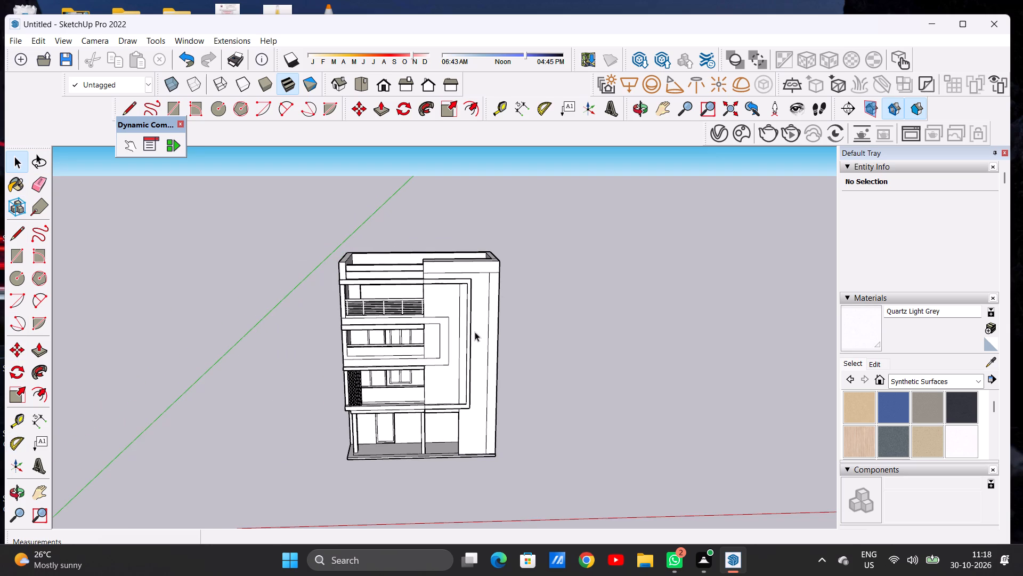
scroll(370, 364, down, 4)
middle_drag(397, 348, 222, 360)
scroll(452, 397, up, 4)
scroll(452, 401, down, 1)
scroll(452, 401, up, 1)
scroll(453, 323, down, 1)
scroll(453, 308, up, 3)
scroll(452, 285, down, 1)
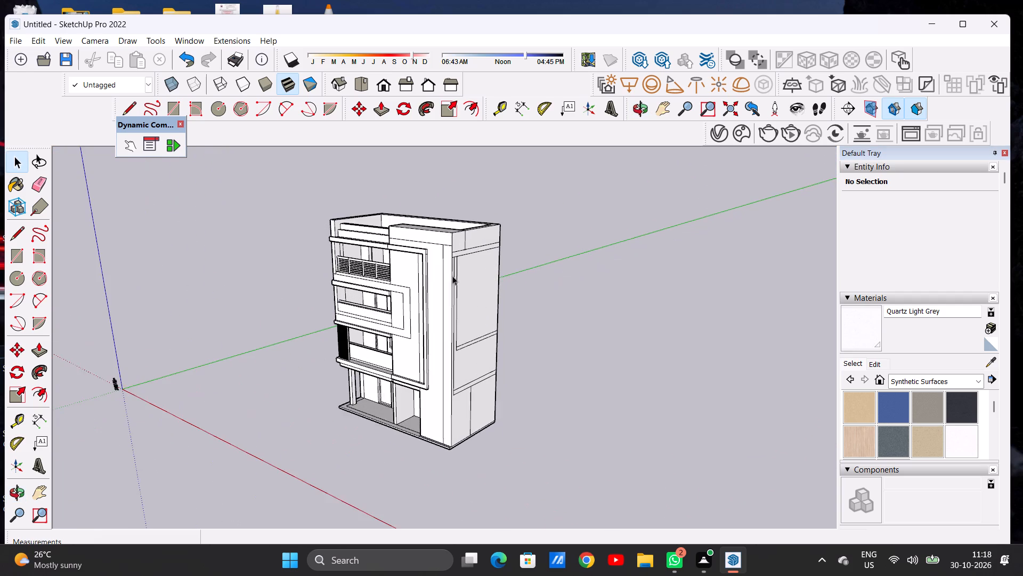
scroll(456, 226, up, 1)
scroll(456, 226, down, 1)
scroll(456, 226, up, 11)
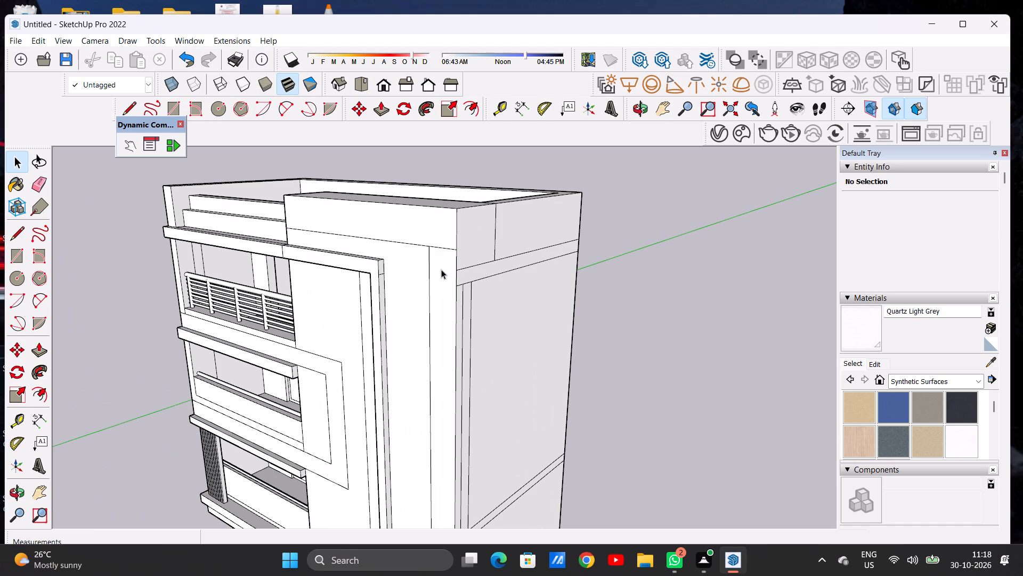
scroll(435, 261, down, 12)
middle_click(348, 297)
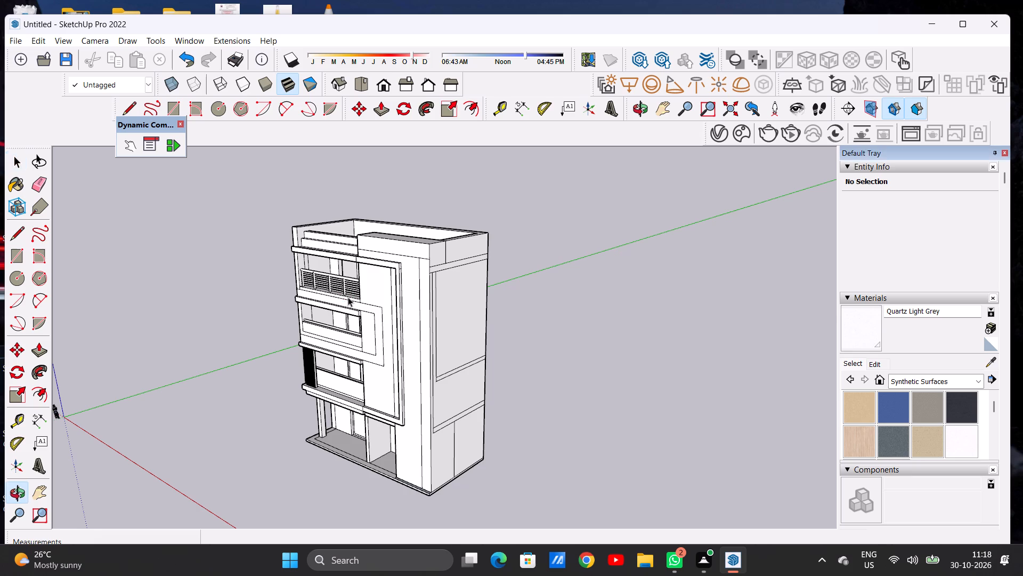
Switch to the standard front view and examine the facade's upper floors, parapet and corner block.
click(380, 82)
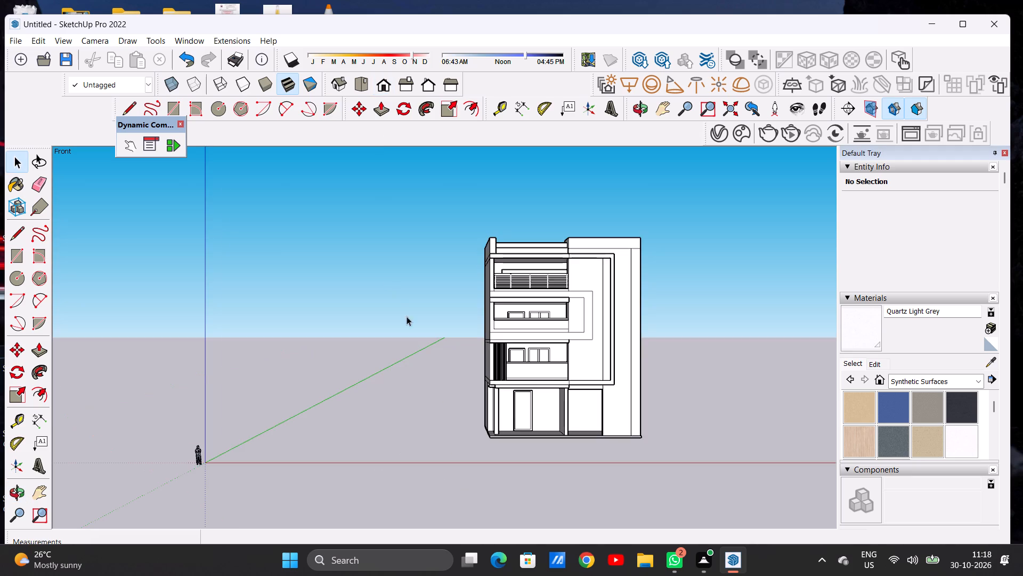
scroll(411, 338, down, 5)
scroll(542, 269, up, 20)
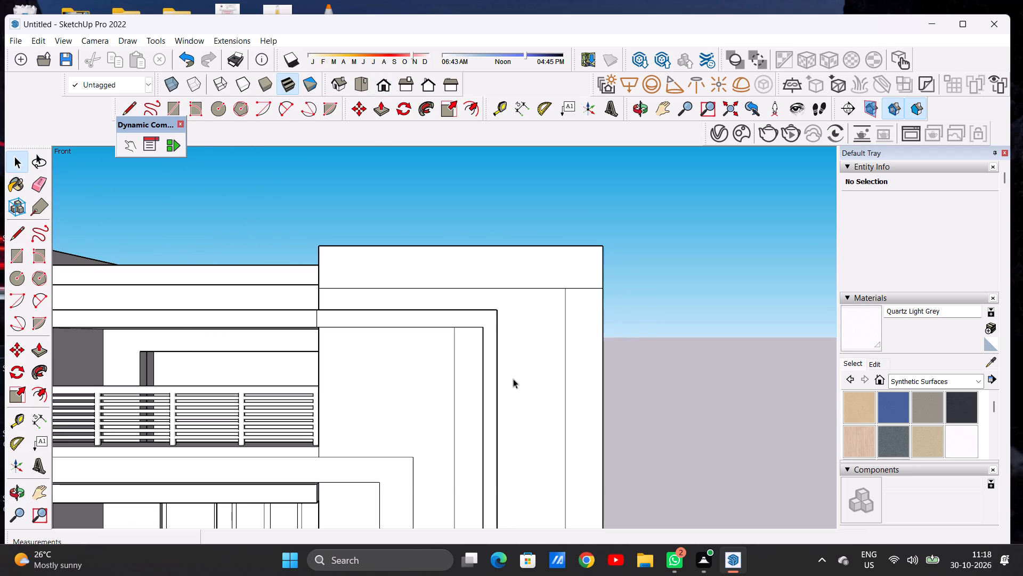
middle_click(514, 476)
middle_click(468, 267)
scroll(459, 475, up, 1)
scroll(443, 385, down, 7)
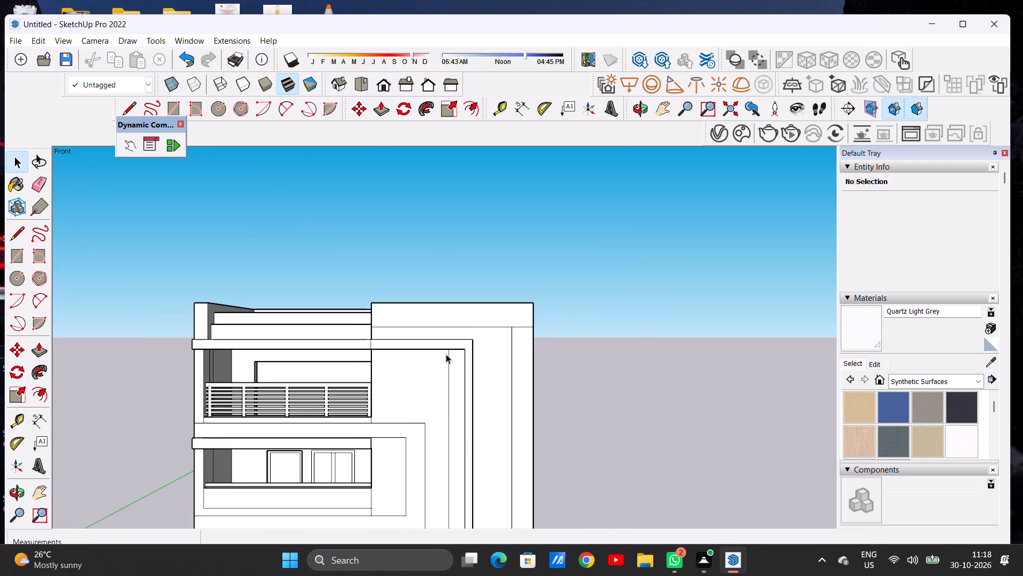
middle_drag(449, 356, 462, 367)
middle_click(461, 428)
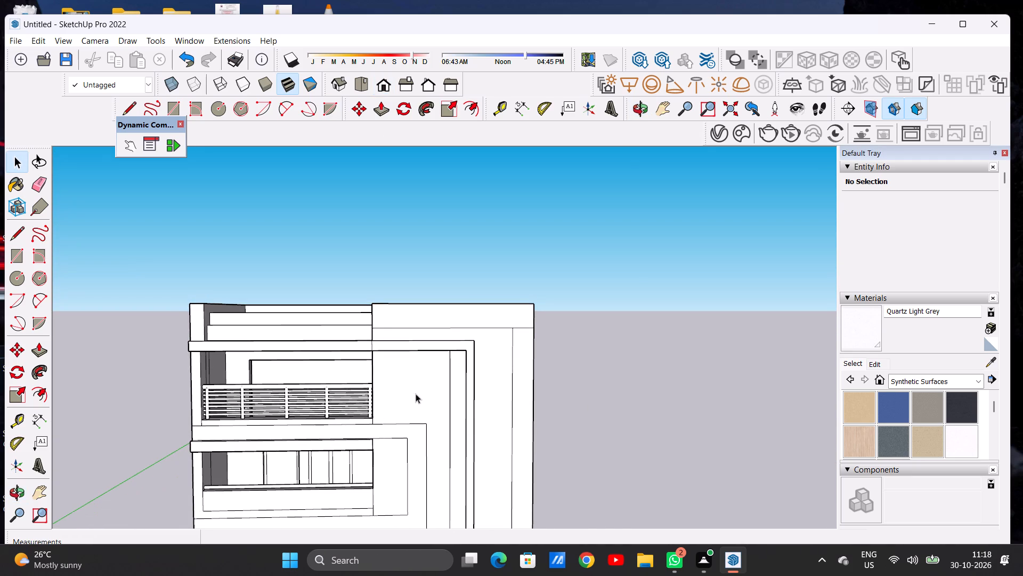
scroll(363, 406, down, 5)
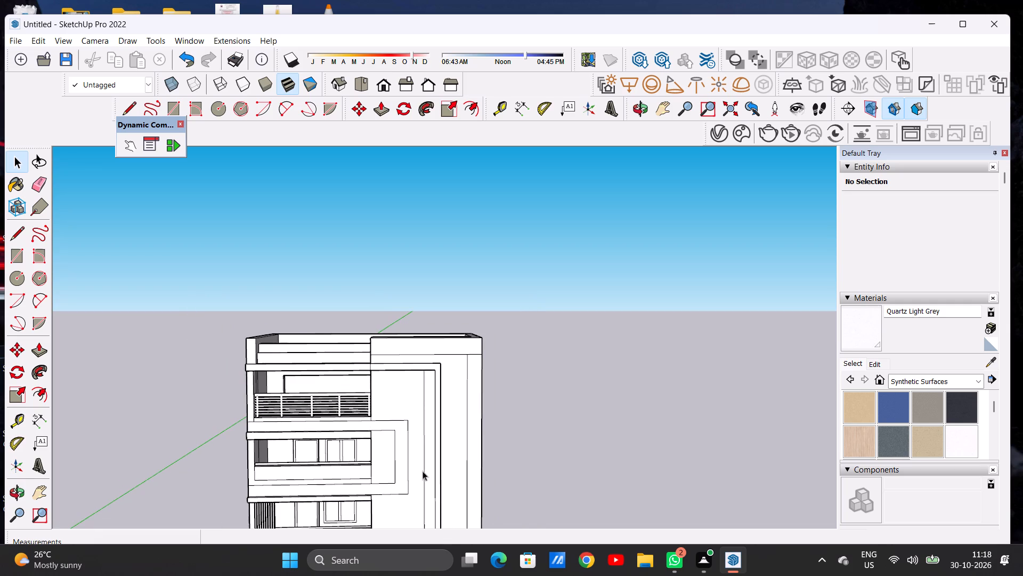
Draw a second horizontal line about 28' 10 7/16" long across the corner block's front face, slightly above the existing one.
middle_click(400, 406)
scroll(400, 406, up, 2)
middle_drag(401, 418, 419, 554)
scroll(399, 361, up, 9)
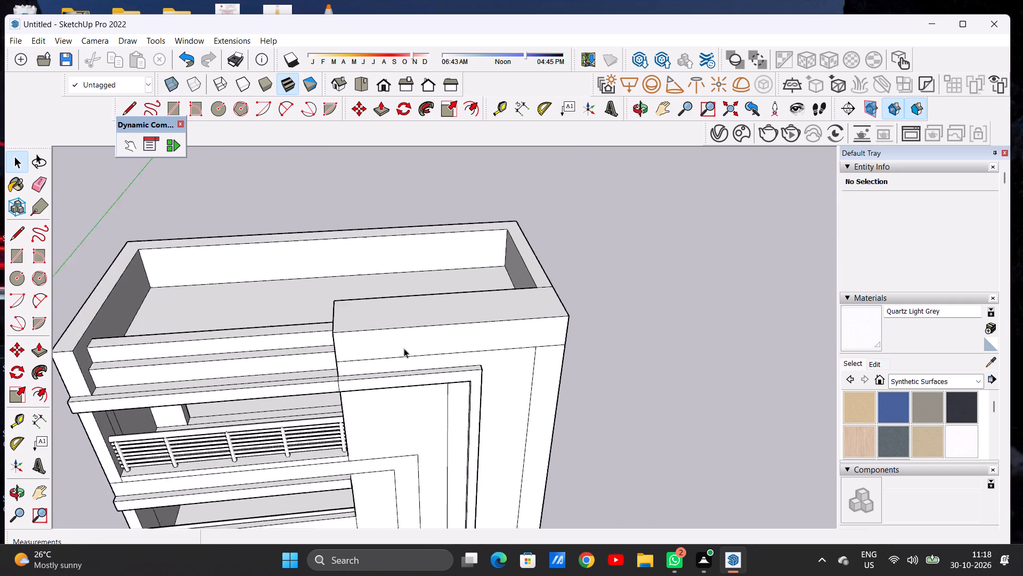
scroll(404, 348, up, 4)
middle_drag(432, 388, 377, 327)
key(l)
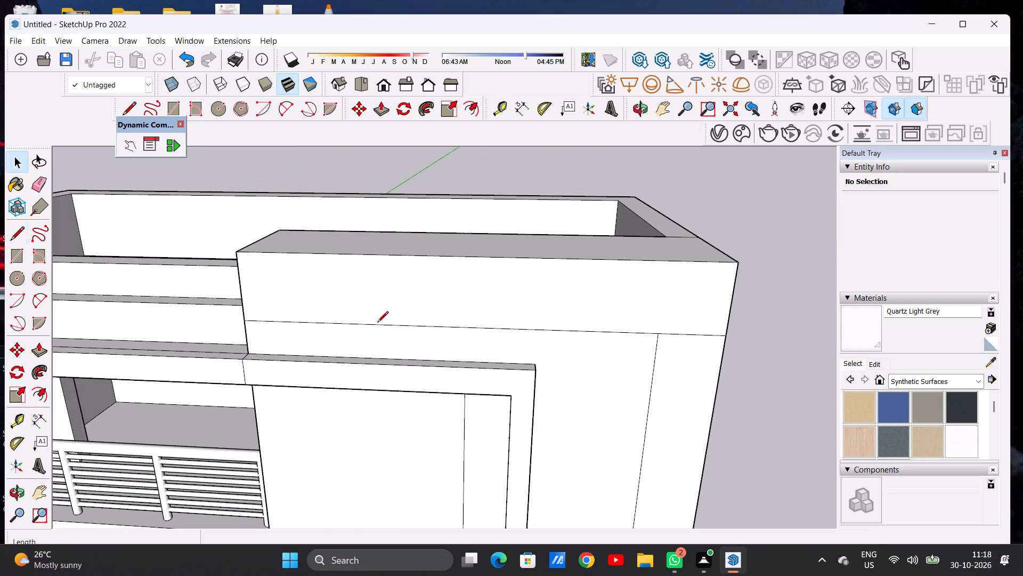
click(242, 304)
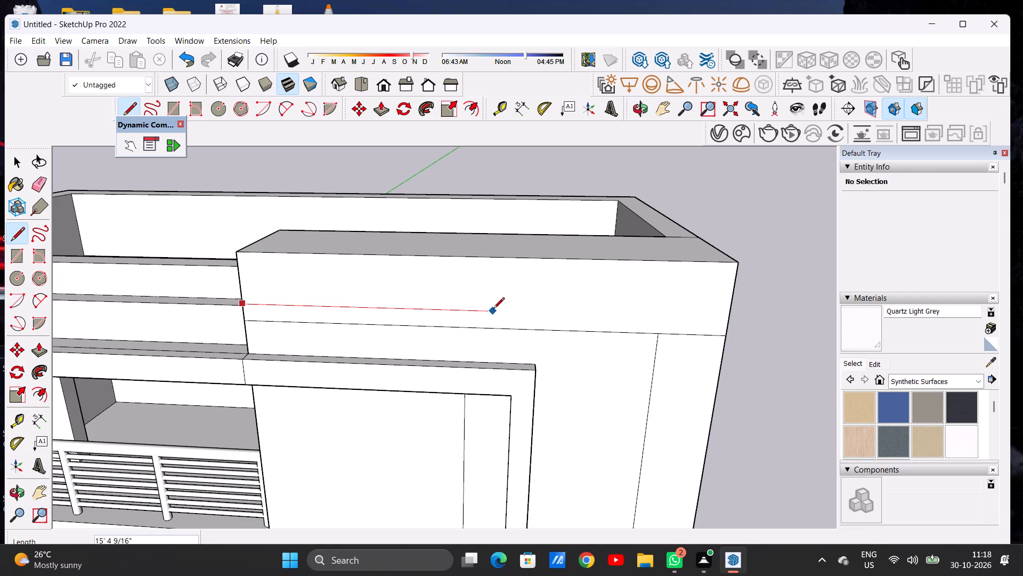
click(729, 318)
key(space)
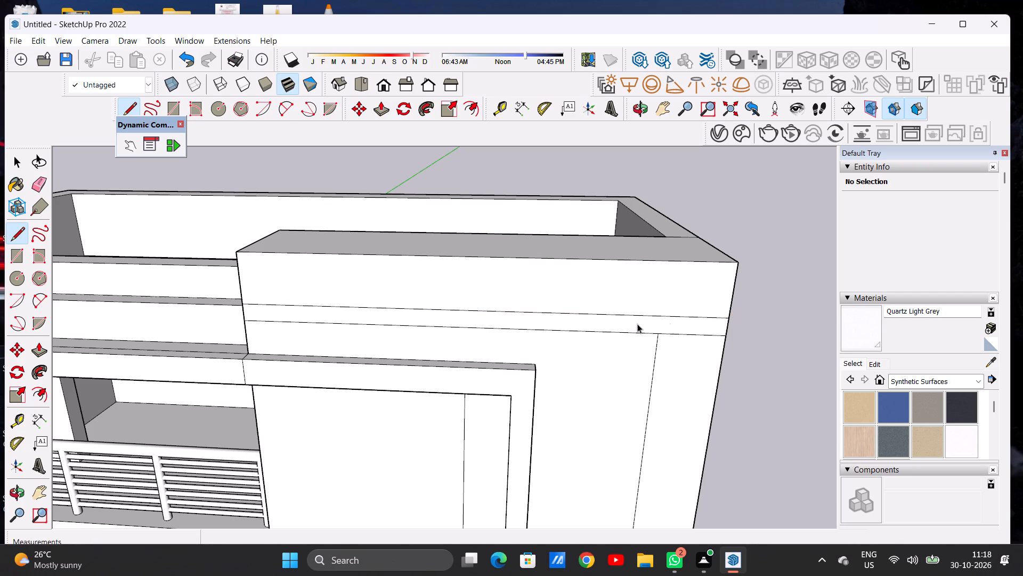
scroll(584, 339, down, 6)
middle_drag(653, 377, 508, 379)
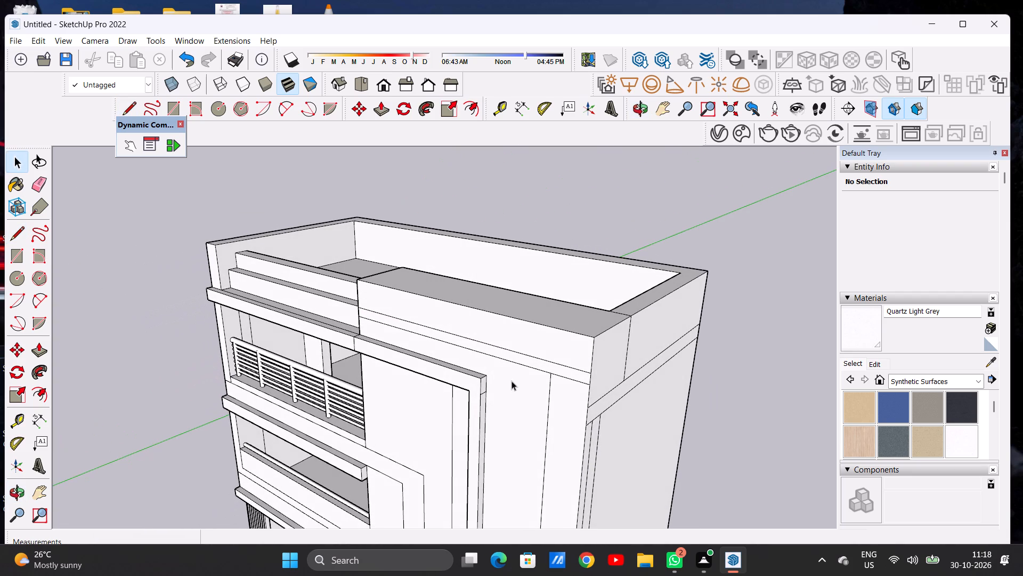
Push/Pull the narrow horizontal strip on the corner block's front face outward by about 2' 5 1/8".
key(p)
scroll(590, 375, up, 5)
click(586, 375)
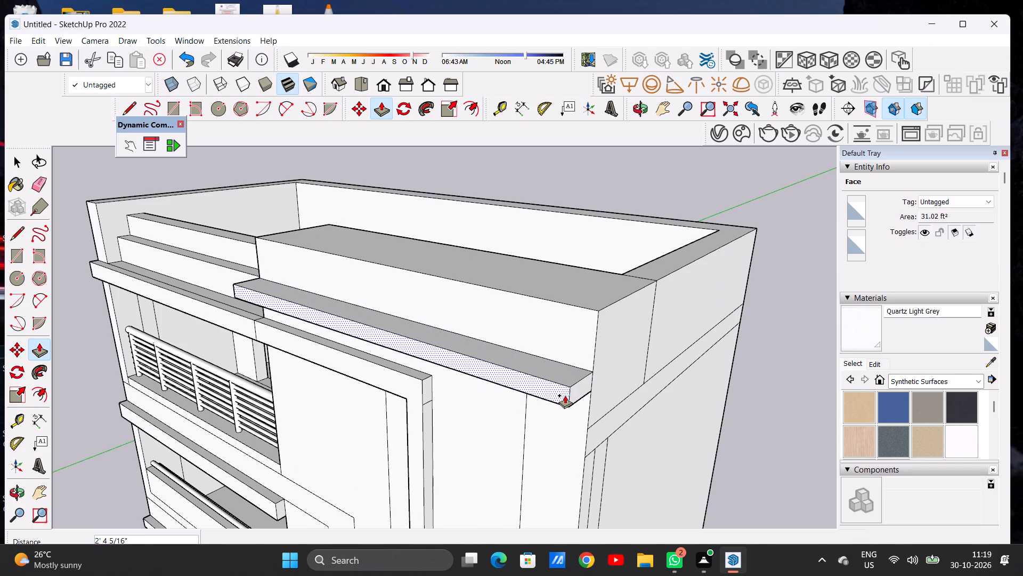
click(565, 395)
scroll(551, 357, down, 4)
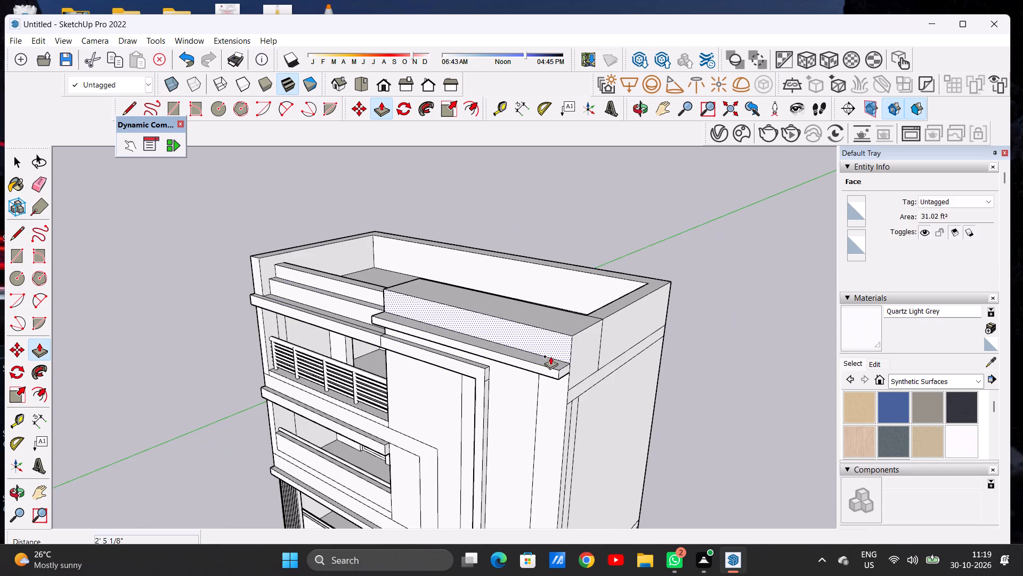
Push/Pull the tall vertical strip at the facade's outer corner outward by about 1' 11 5/16", beneath the projecting horizontal band.
scroll(550, 356, down, 10)
middle_drag(449, 426, 401, 426)
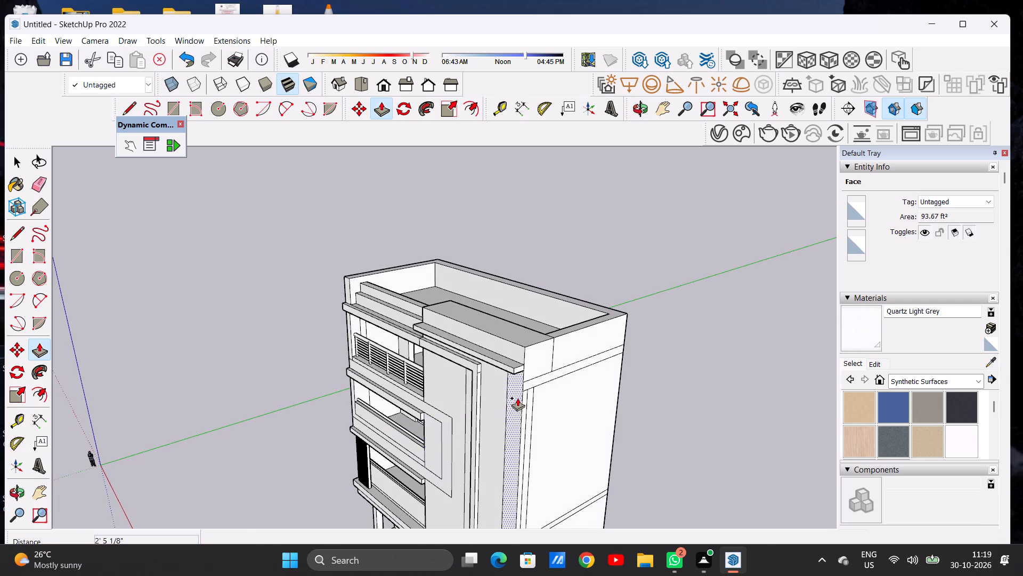
scroll(518, 395, up, 14)
click(524, 377)
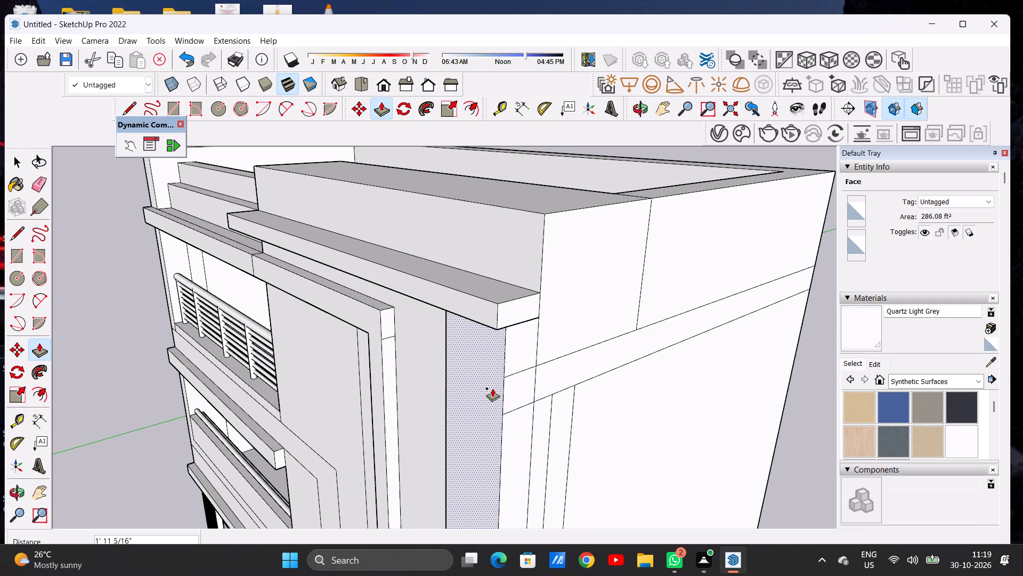
click(492, 388)
key(space)
scroll(518, 366, down, 8)
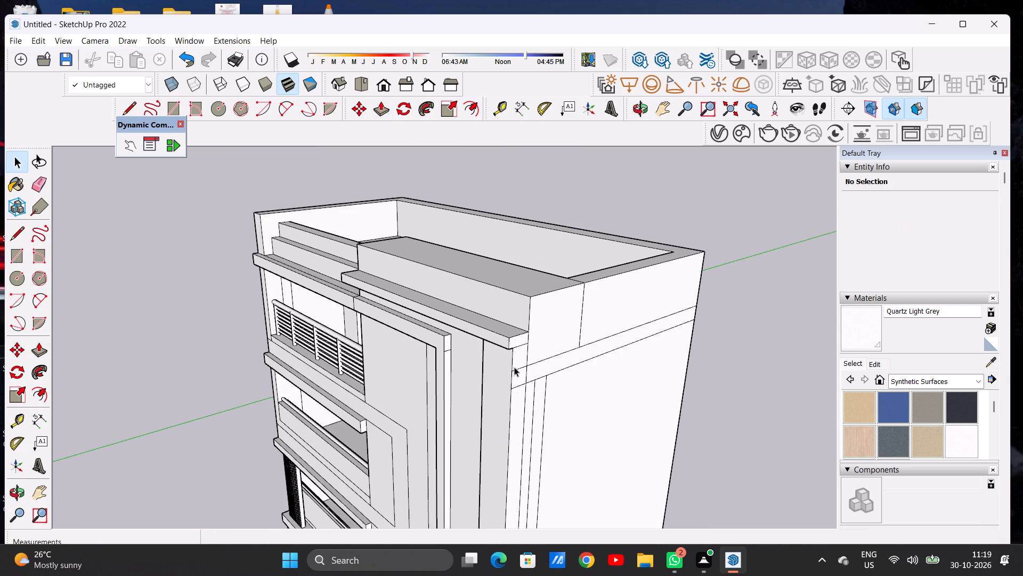
Erase the two short horizontal lines crossing the side face of the extruded vertical strip near its top.
middle_drag(518, 403, 425, 400)
scroll(370, 369, up, 7)
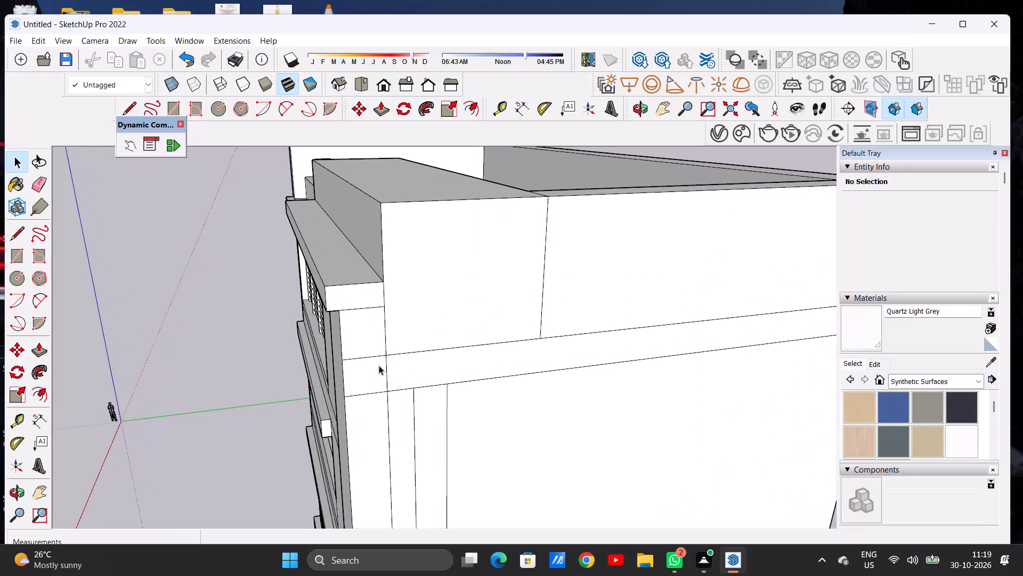
key(e)
drag(362, 353, 362, 358)
drag(361, 388, 361, 404)
key(space)
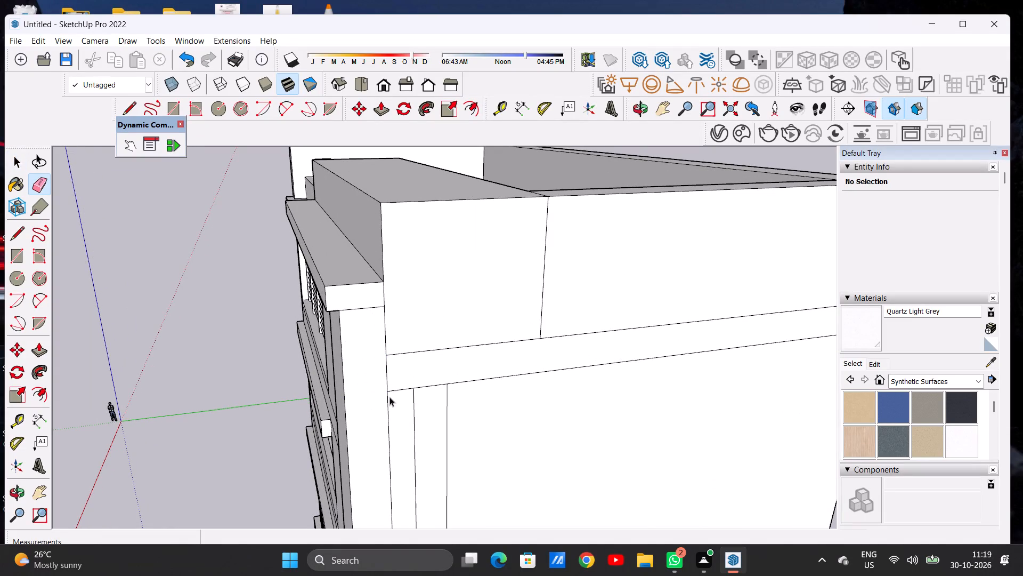
Switch to the standard front view and examine the facade, the projecting corner strips and the ground-floor base.
click(384, 91)
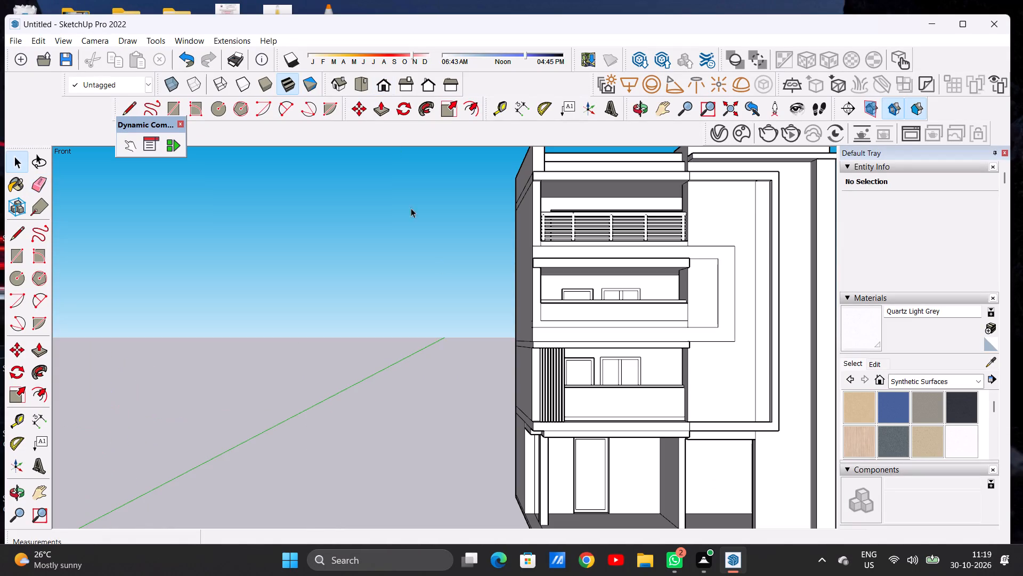
scroll(427, 403, down, 17)
scroll(590, 370, up, 11)
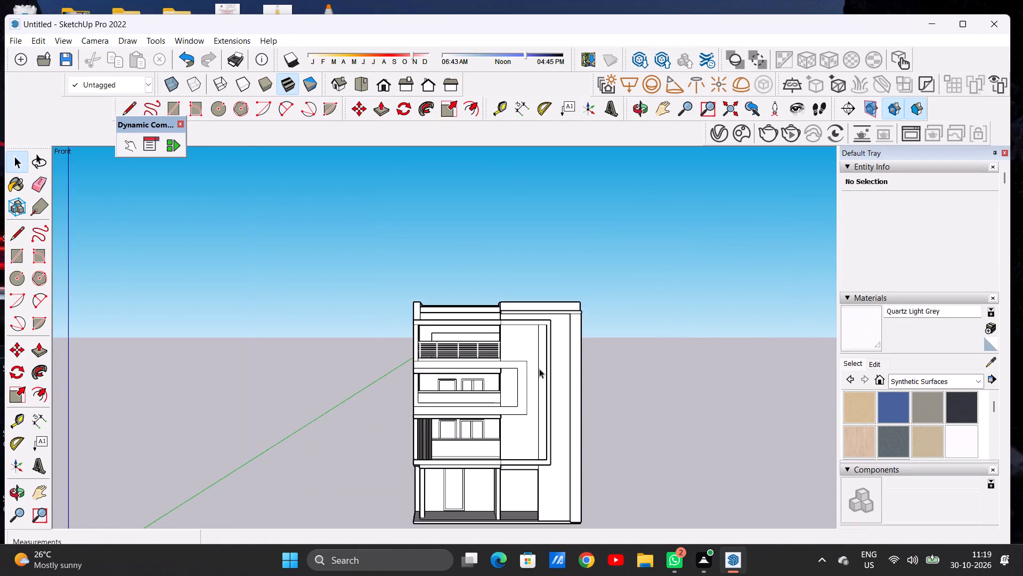
scroll(455, 364, up, 1)
scroll(454, 361, down, 1)
scroll(453, 359, up, 2)
scroll(449, 355, down, 1)
scroll(449, 355, up, 3)
middle_drag(451, 325, 434, 466)
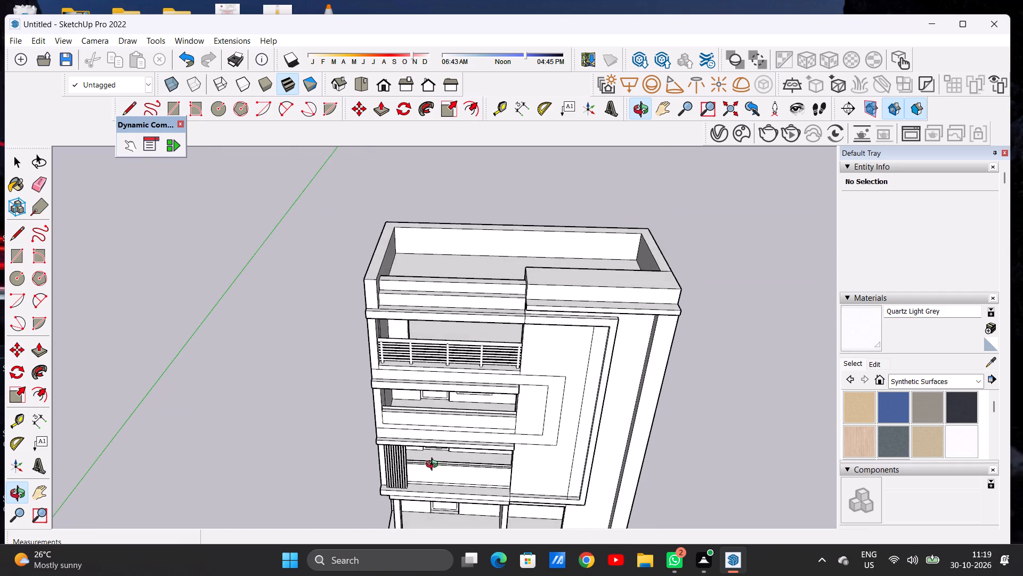
middle_drag(434, 466, 443, 380)
scroll(443, 383, down, 12)
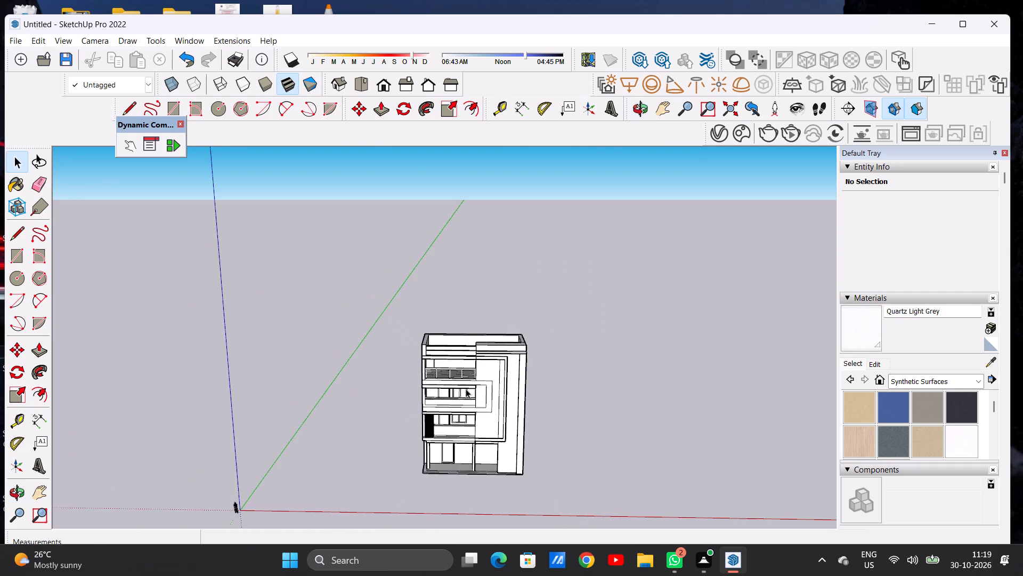
scroll(487, 363, up, 2)
scroll(487, 363, down, 1)
scroll(487, 363, up, 17)
scroll(562, 351, up, 1)
middle_click(562, 351)
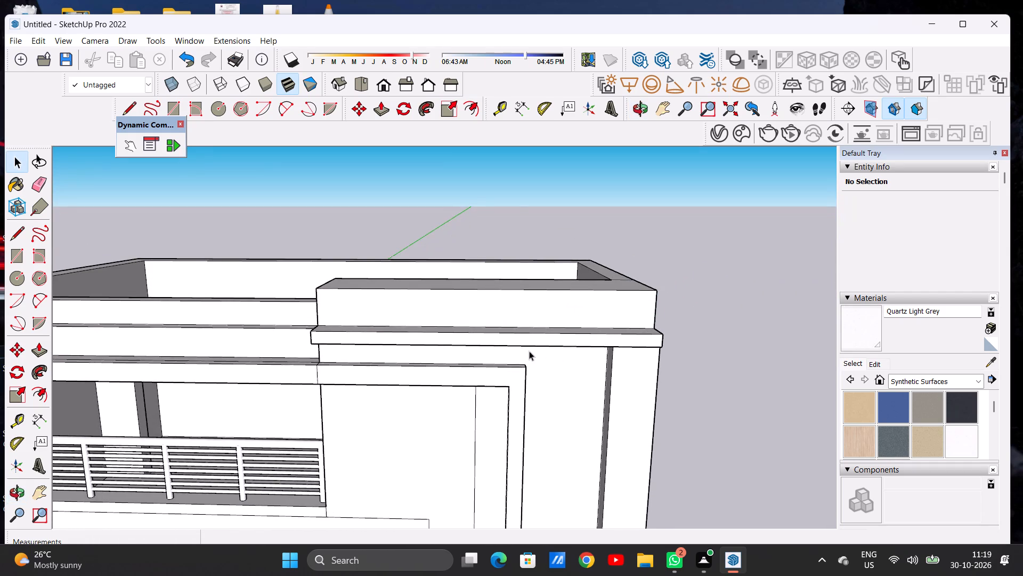
scroll(529, 351, down, 1)
scroll(529, 351, up, 1)
scroll(529, 351, down, 20)
scroll(529, 351, down, 3)
scroll(541, 439, up, 7)
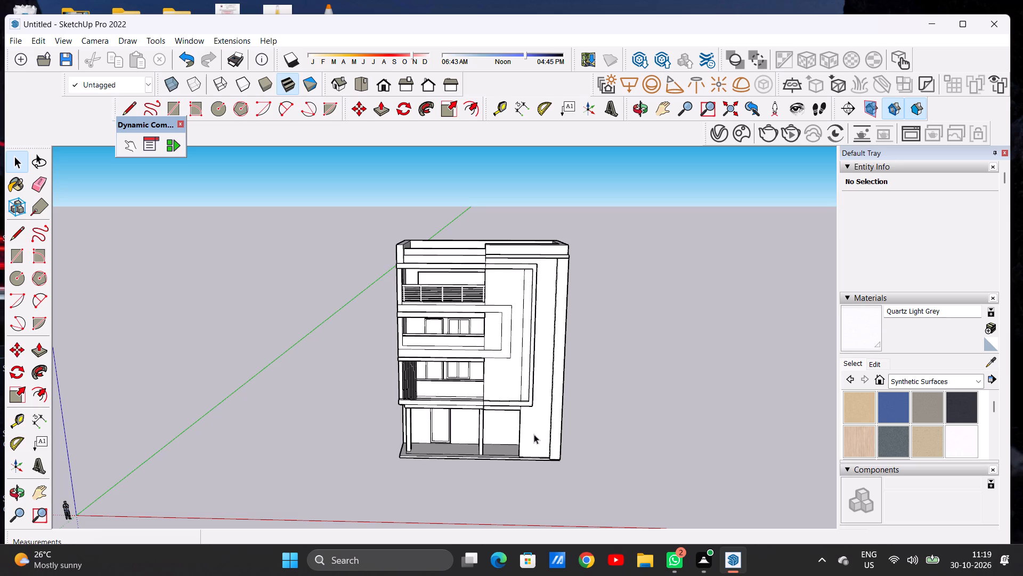
middle_drag(538, 391, 536, 478)
scroll(536, 478, up, 6)
scroll(549, 449, down, 1)
scroll(549, 449, up, 4)
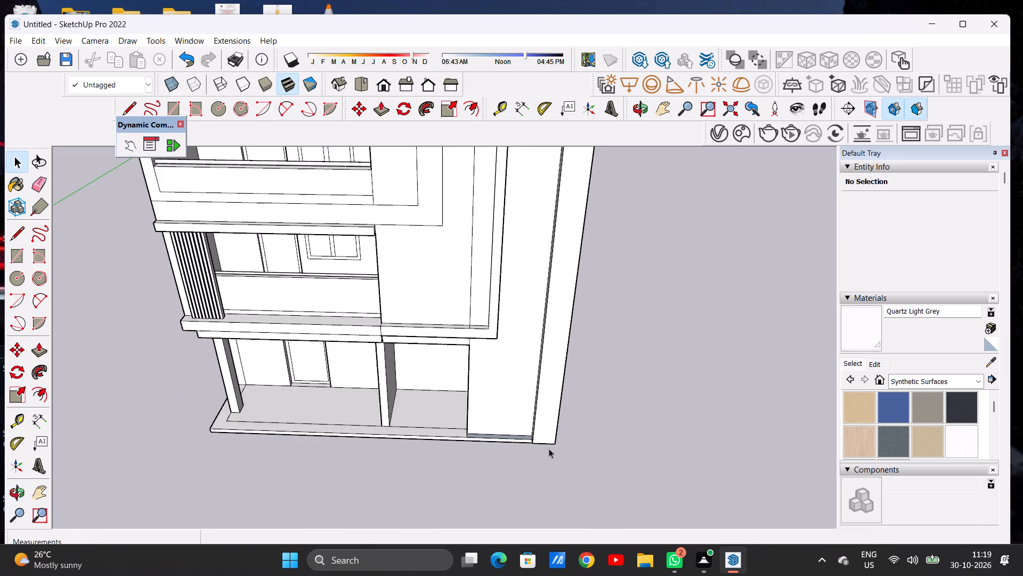
scroll(549, 449, up, 7)
scroll(538, 448, down, 1)
scroll(538, 448, up, 1)
middle_drag(501, 446, 685, 425)
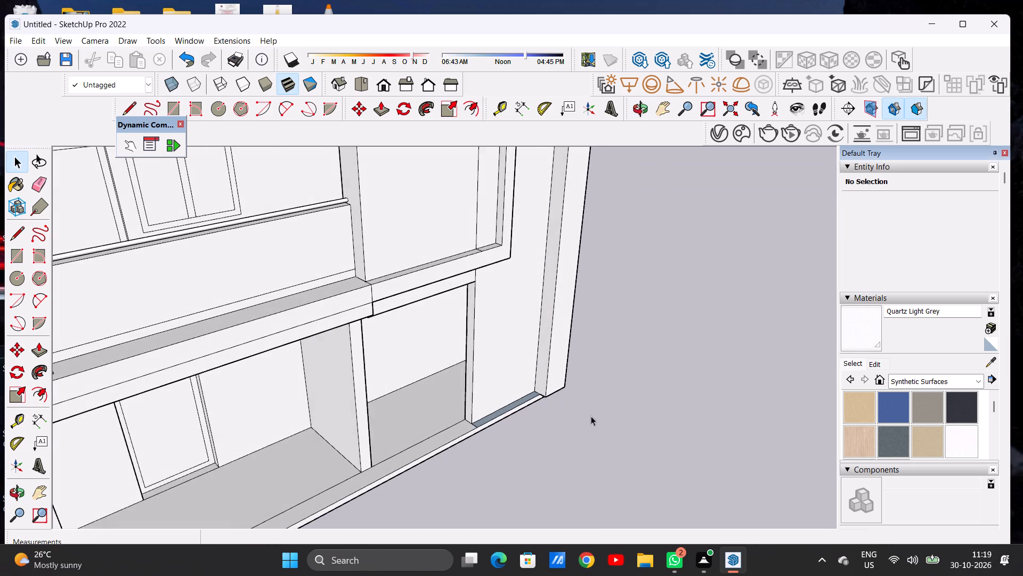
scroll(522, 397, down, 12)
scroll(452, 444, up, 1)
scroll(450, 446, down, 1)
scroll(449, 448, up, 7)
scroll(412, 456, down, 1)
scroll(411, 456, up, 6)
scroll(411, 456, down, 1)
Push/Pull the front edge face of the ground-floor base slab outward by about 19' 11 1/2" to form a front platform.
middle_drag(394, 457, 440, 483)
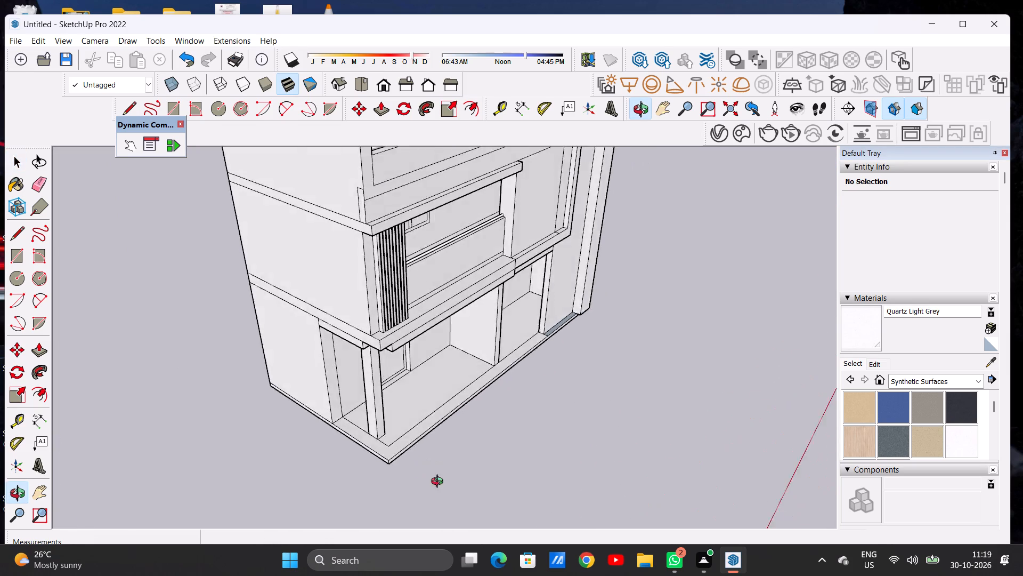
middle_drag(440, 483, 457, 450)
key(p)
scroll(395, 465, up, 1)
scroll(395, 468, down, 1)
scroll(395, 468, up, 3)
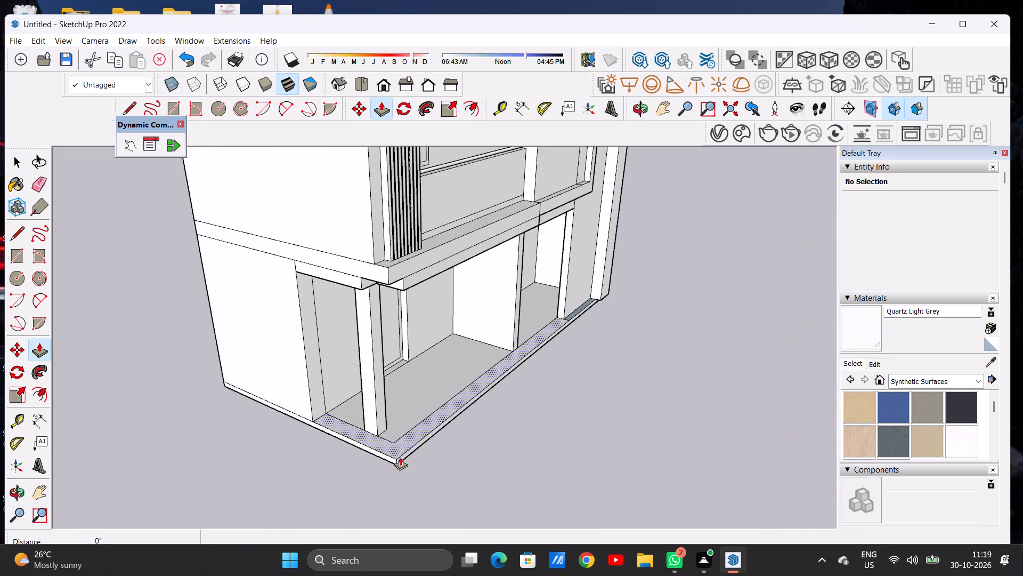
scroll(400, 457, down, 1)
scroll(400, 457, up, 11)
click(402, 455)
scroll(452, 454, down, 3)
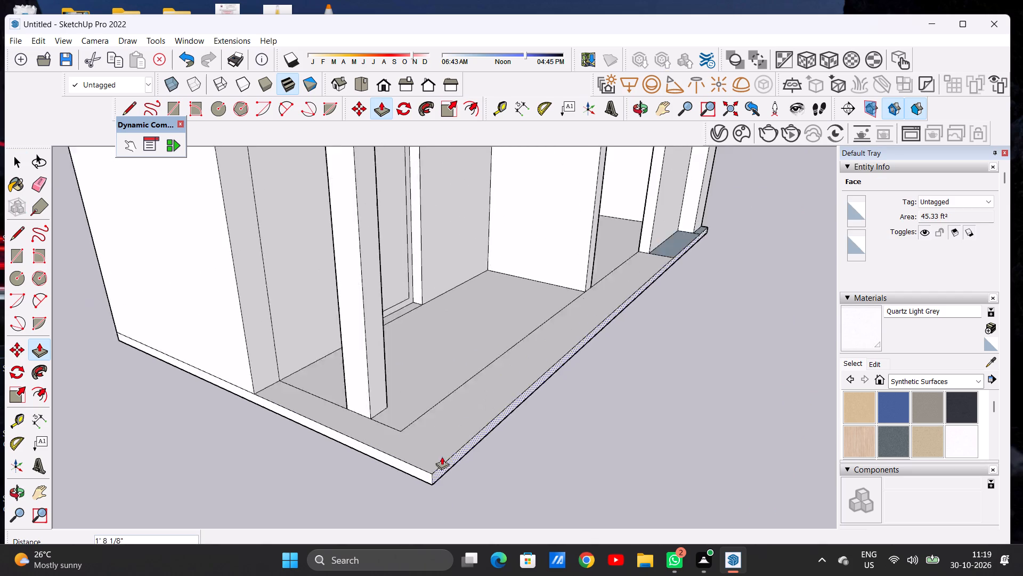
scroll(442, 457, down, 17)
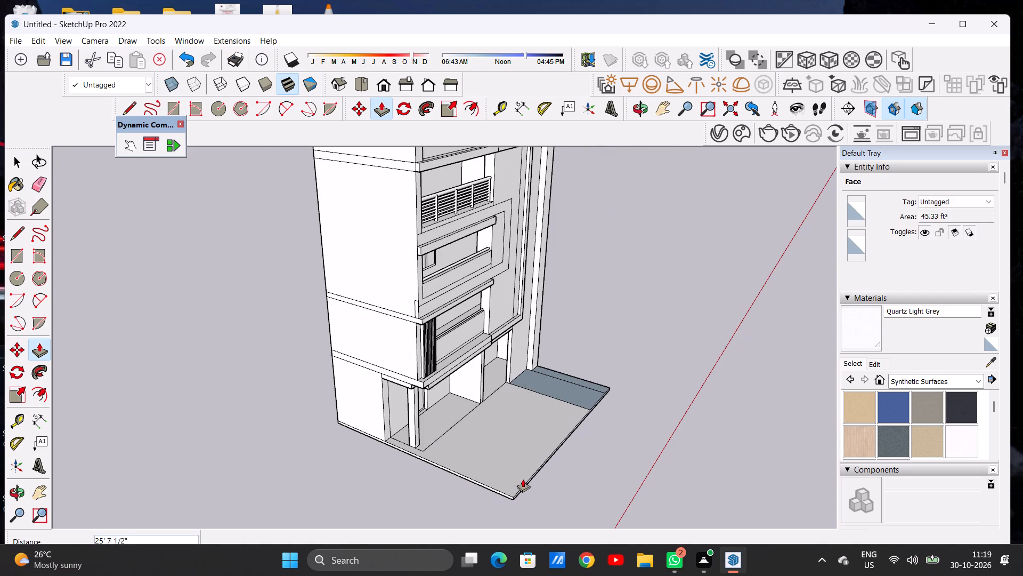
click(507, 454)
key(space)
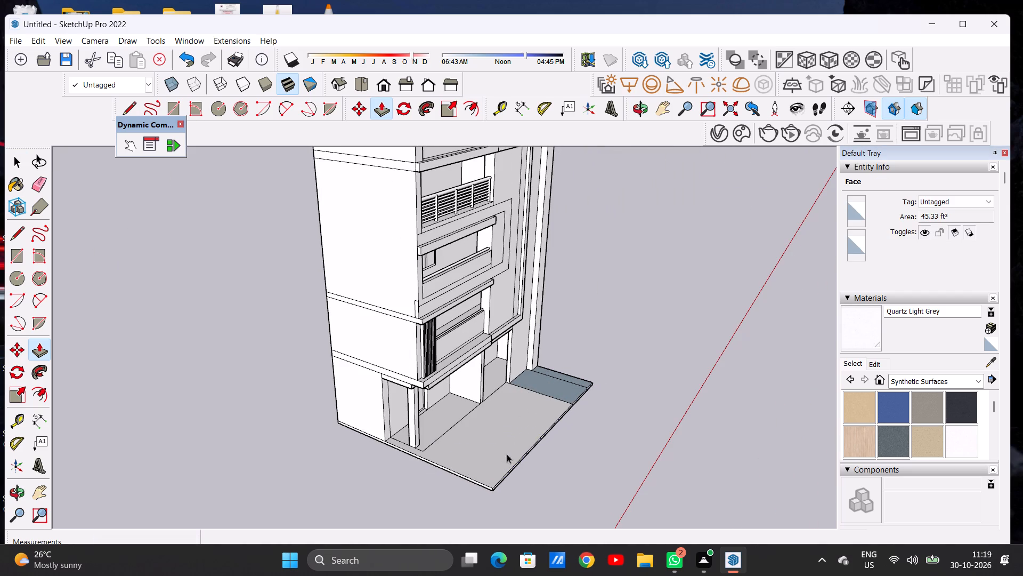
Examine the extended front platform and its floor areas together with the whole front facade.
middle_drag(550, 430, 344, 436)
scroll(425, 423, down, 10)
scroll(421, 422, up, 1)
scroll(388, 423, down, 6)
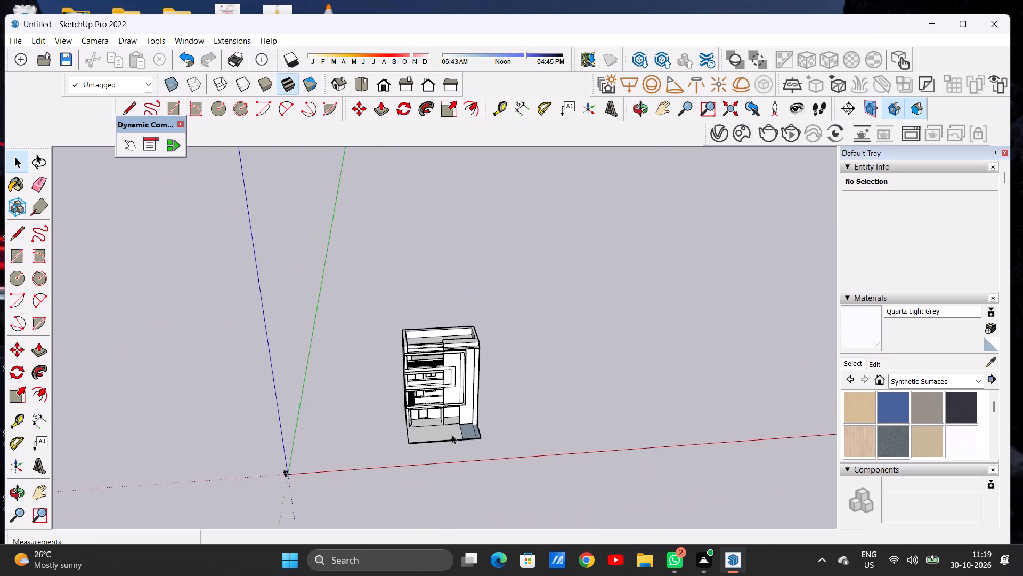
scroll(466, 441, up, 7)
scroll(446, 421, down, 6)
middle_drag(441, 427, 403, 468)
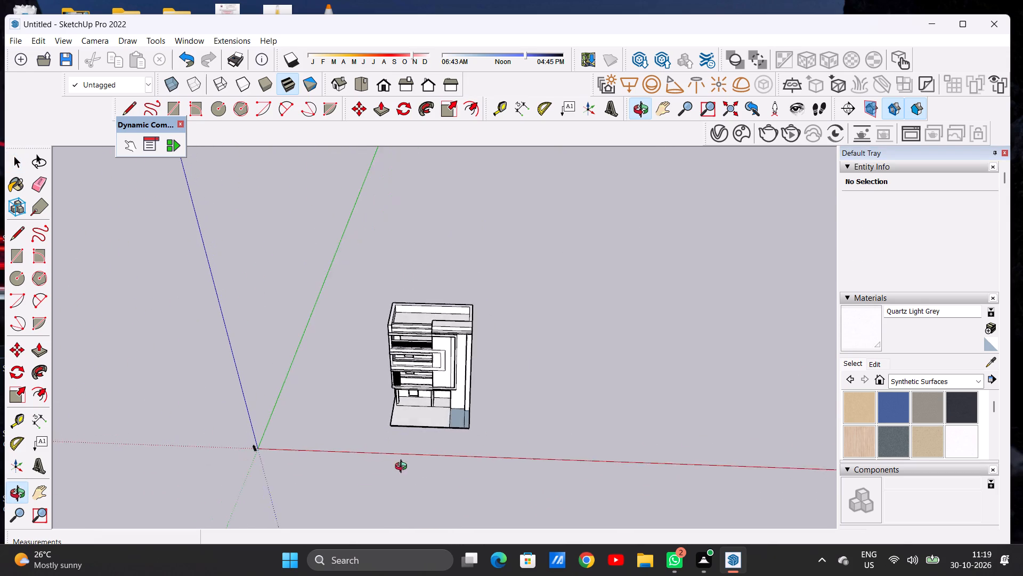
middle_drag(403, 468, 406, 462)
scroll(395, 415, up, 12)
middle_drag(405, 411, 528, 419)
scroll(455, 398, down, 5)
scroll(456, 414, up, 7)
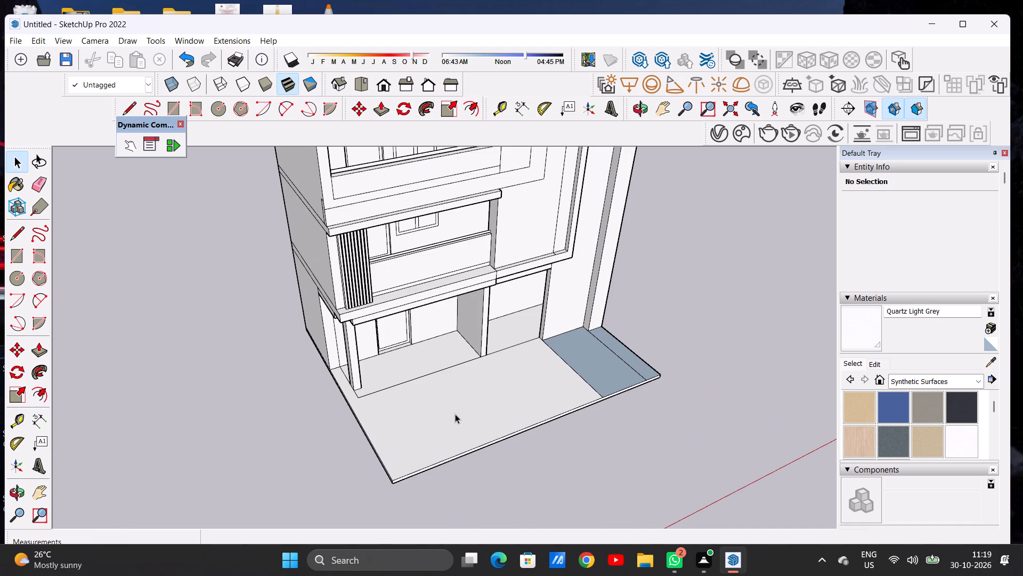
scroll(454, 413, down, 5)
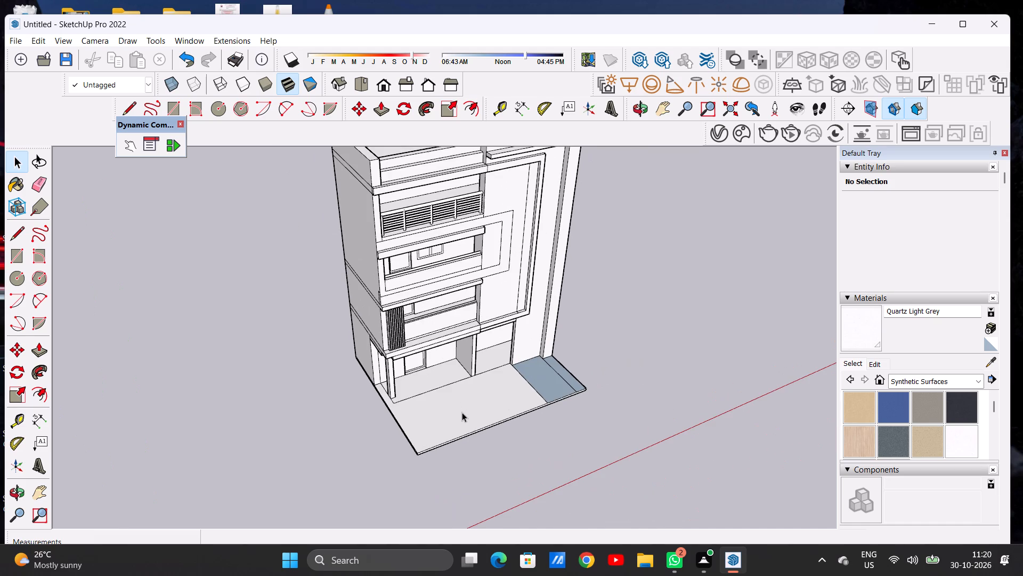
Erase the line dividing the two blue-grey floor areas at the platform's outer corner.
middle_drag(508, 372, 367, 394)
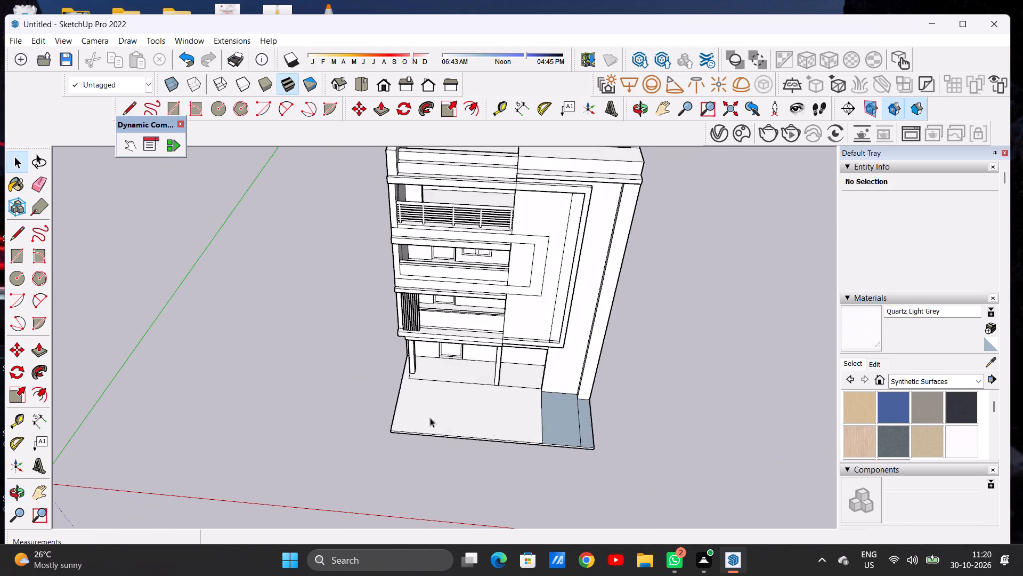
scroll(648, 420, up, 11)
scroll(563, 439, up, 6)
middle_drag(568, 456, 572, 411)
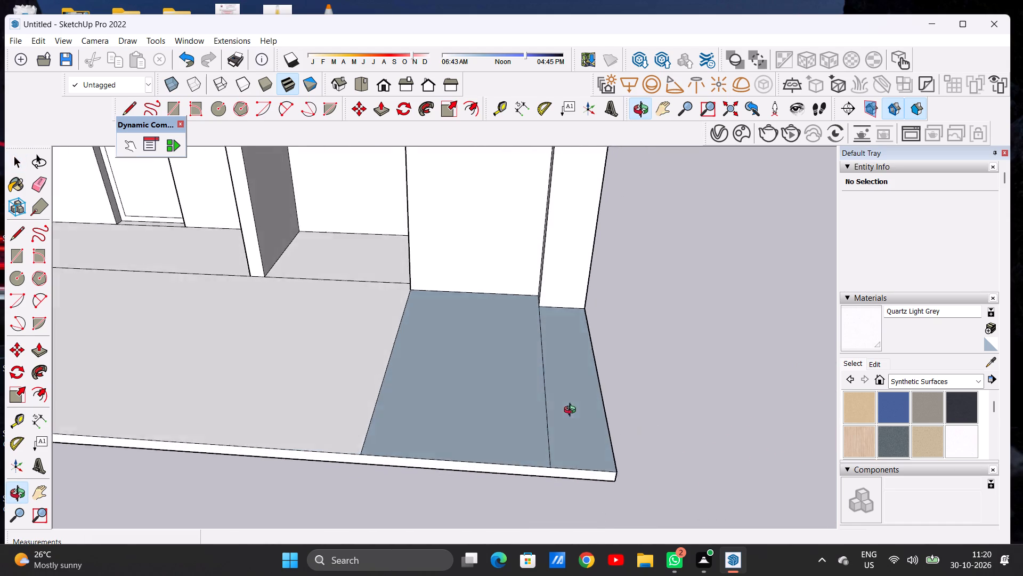
middle_drag(572, 411, 575, 387)
key(e)
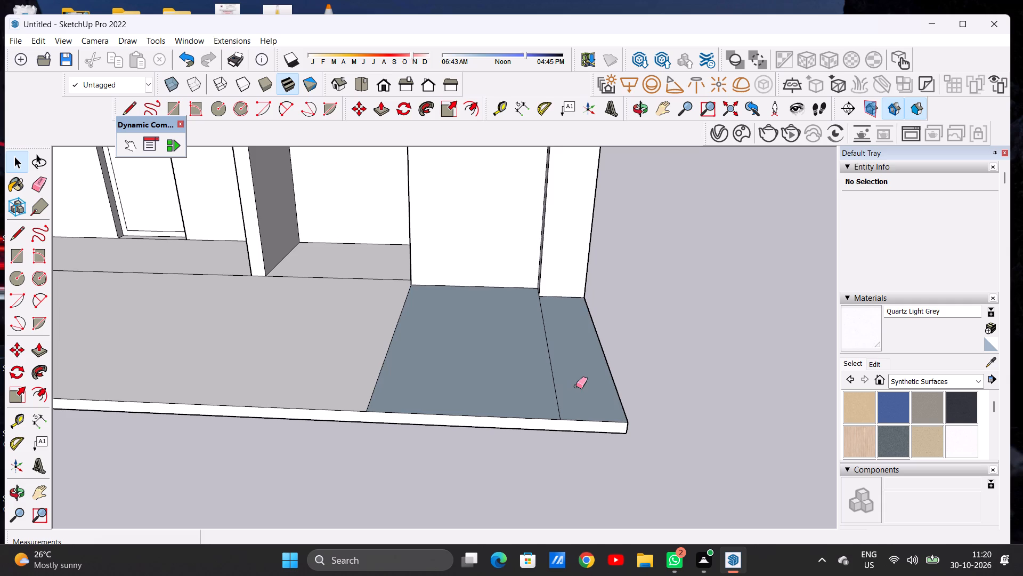
click(552, 385)
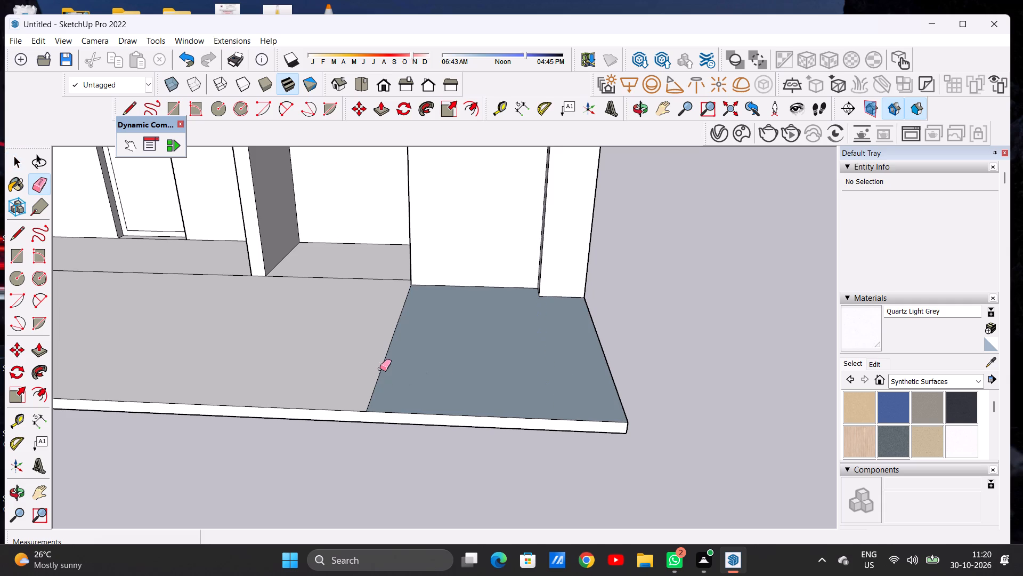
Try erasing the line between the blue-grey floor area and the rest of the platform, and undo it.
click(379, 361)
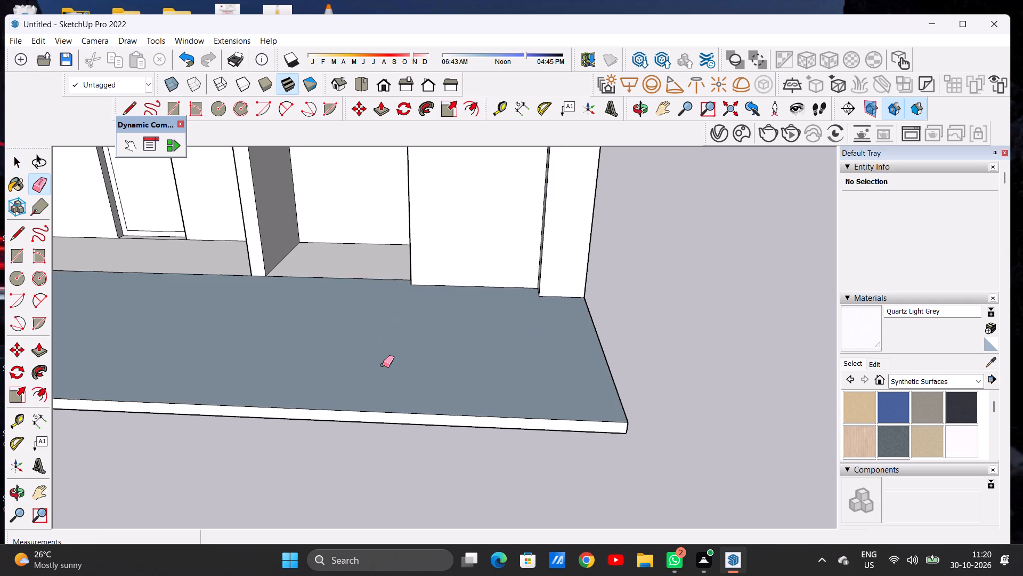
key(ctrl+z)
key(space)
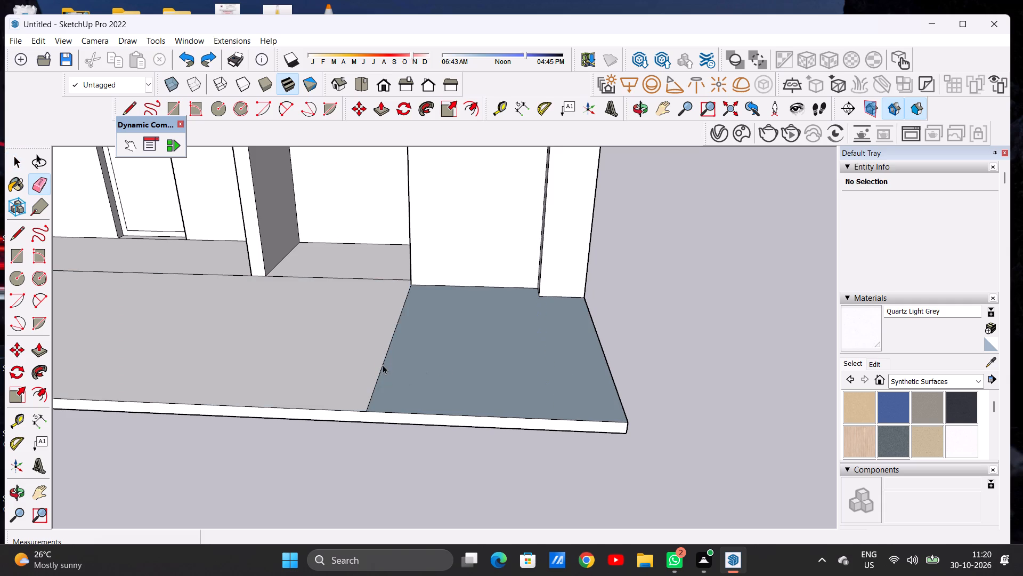
Paint the platform's blue-grey floor area with the Quartz Light Grey material.
scroll(410, 365, down, 8)
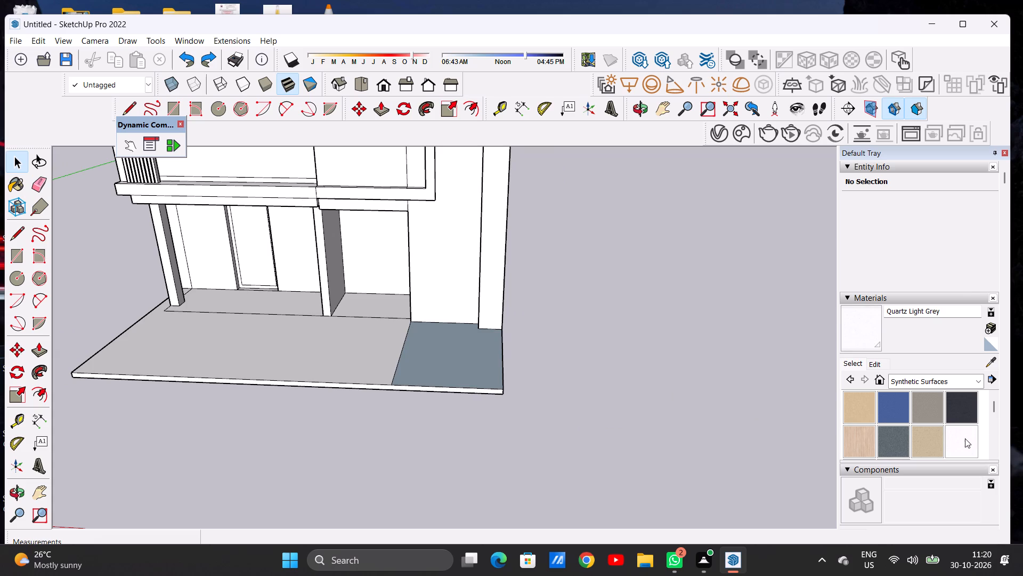
click(965, 438)
click(464, 375)
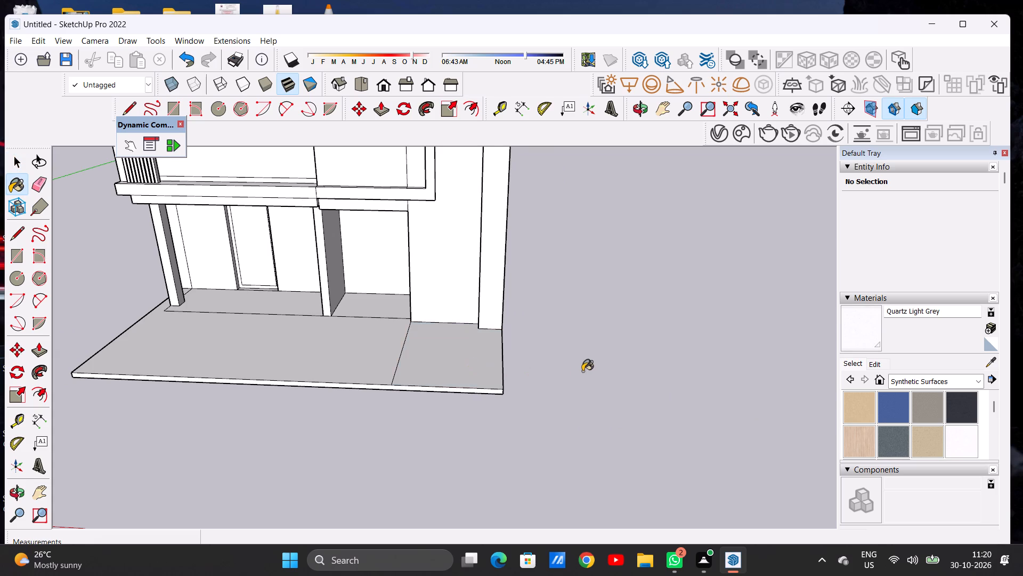
middle_drag(582, 371, 591, 452)
middle_click(591, 452)
key(space)
Examine the front platform's dividing line and where it meets the ground-floor walls and the corner strip.
scroll(394, 323, up, 7)
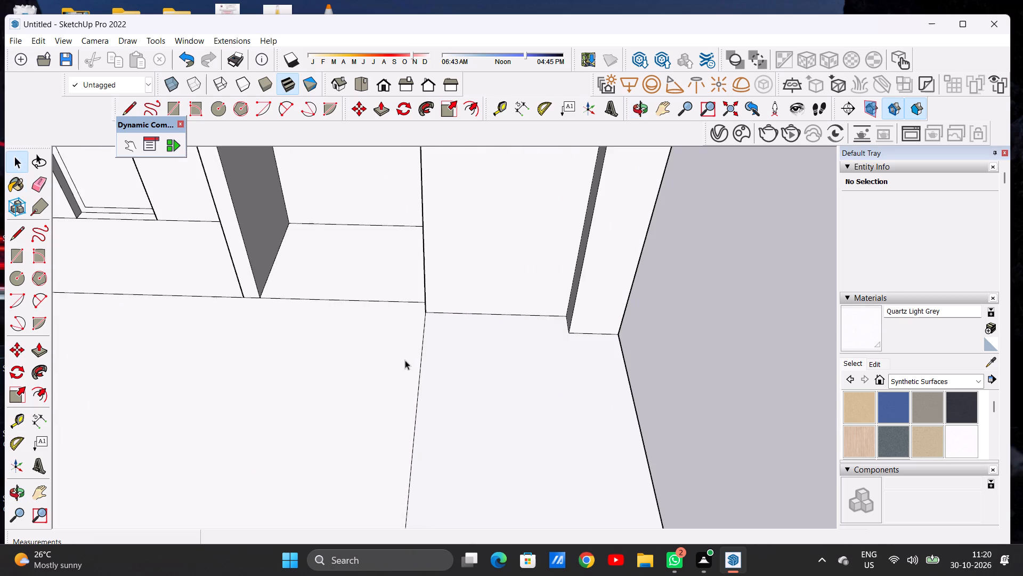
middle_drag(405, 361, 439, 367)
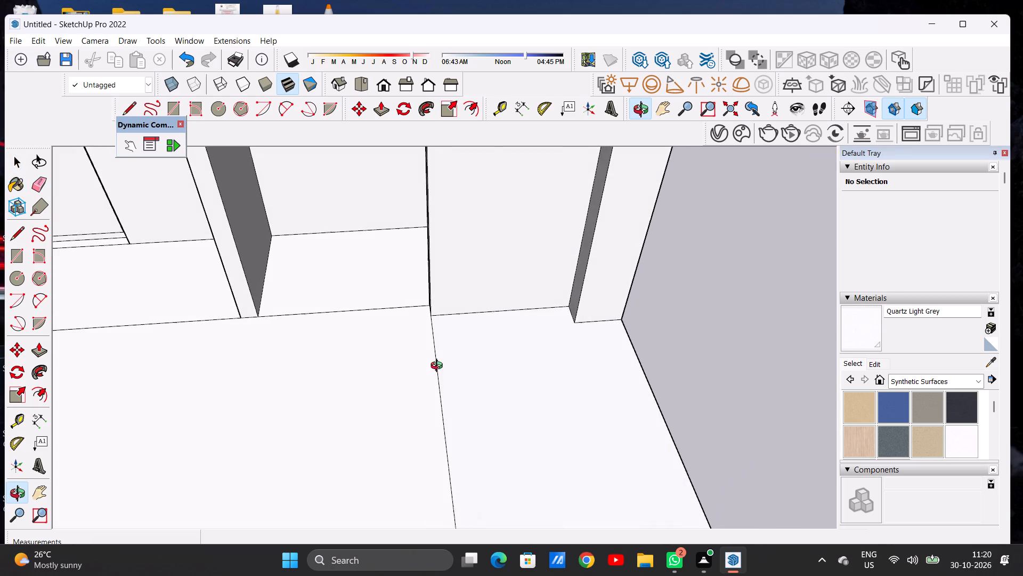
middle_drag(439, 367, 429, 364)
scroll(480, 358, down, 9)
scroll(491, 335, up, 1)
scroll(491, 335, down, 4)
middle_drag(519, 351, 507, 357)
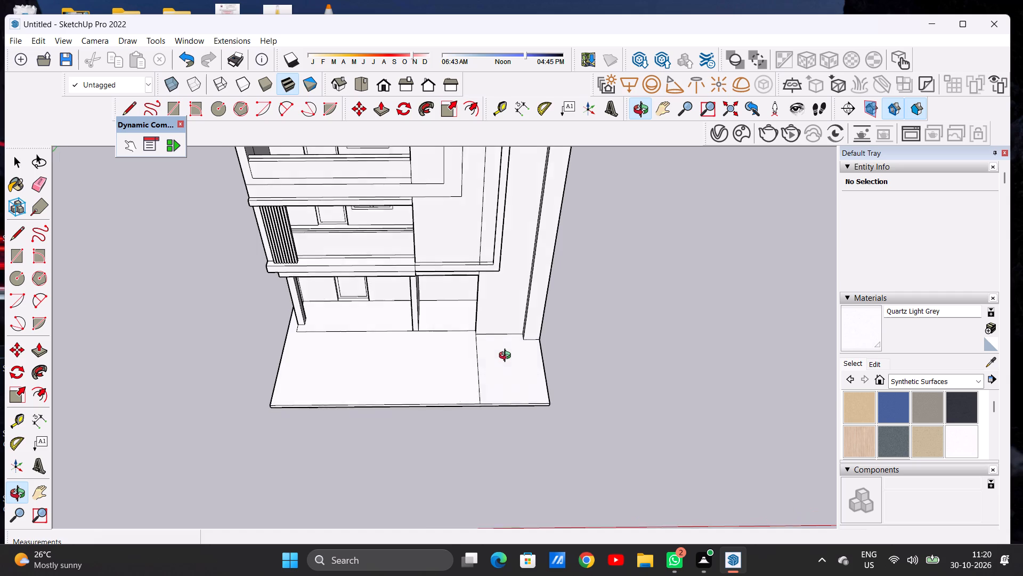
Draw a line about 20 ft long on the platform, from the floor-line corner beside the end column towards the front edge, parallel to the side.
middle_drag(507, 357, 509, 373)
middle_click(509, 373)
scroll(319, 376, up, 1)
scroll(319, 376, down, 2)
scroll(319, 376, up, 2)
scroll(535, 345, down, 4)
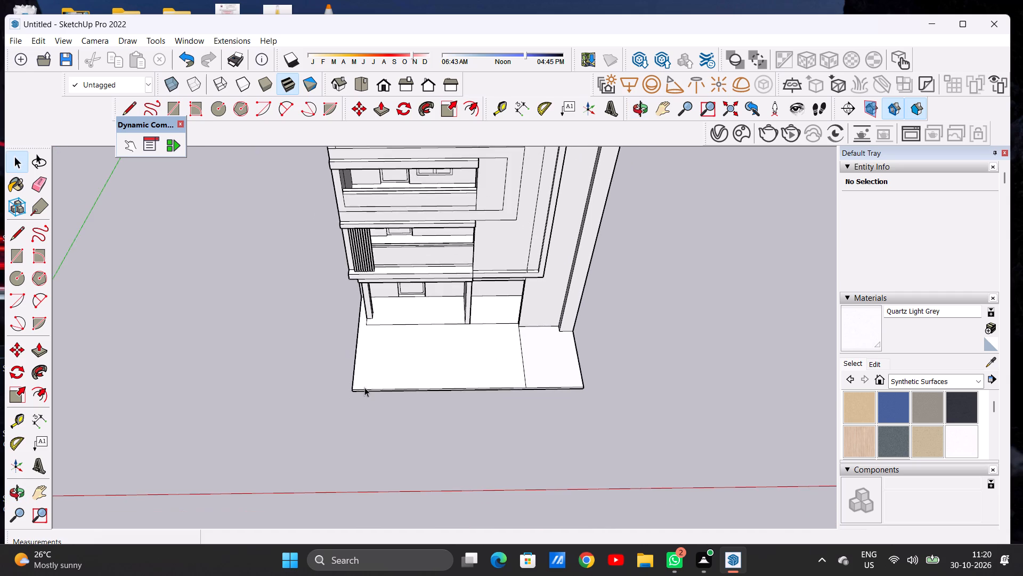
middle_drag(363, 387, 580, 318)
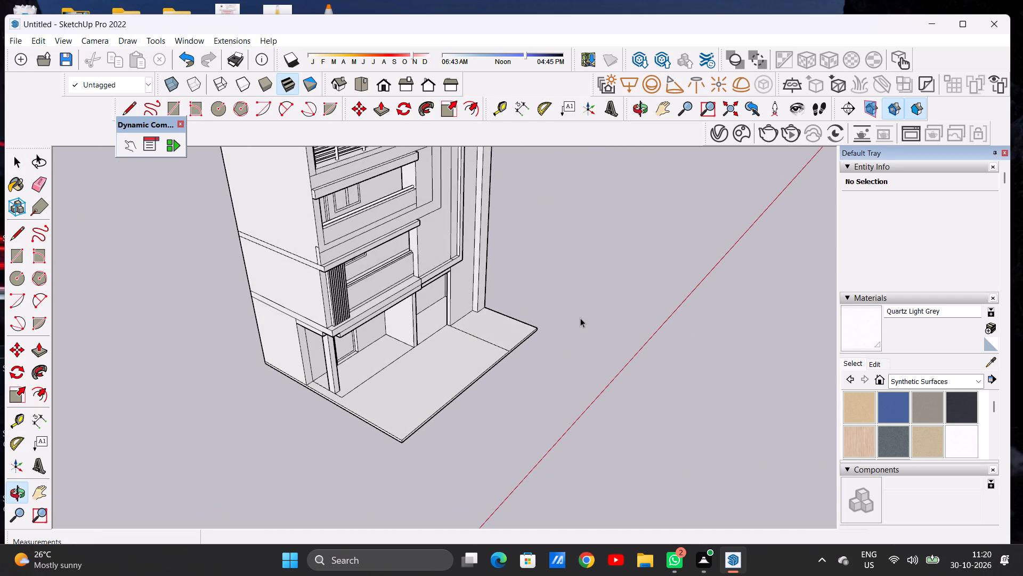
scroll(429, 408, up, 6)
middle_drag(417, 403, 393, 446)
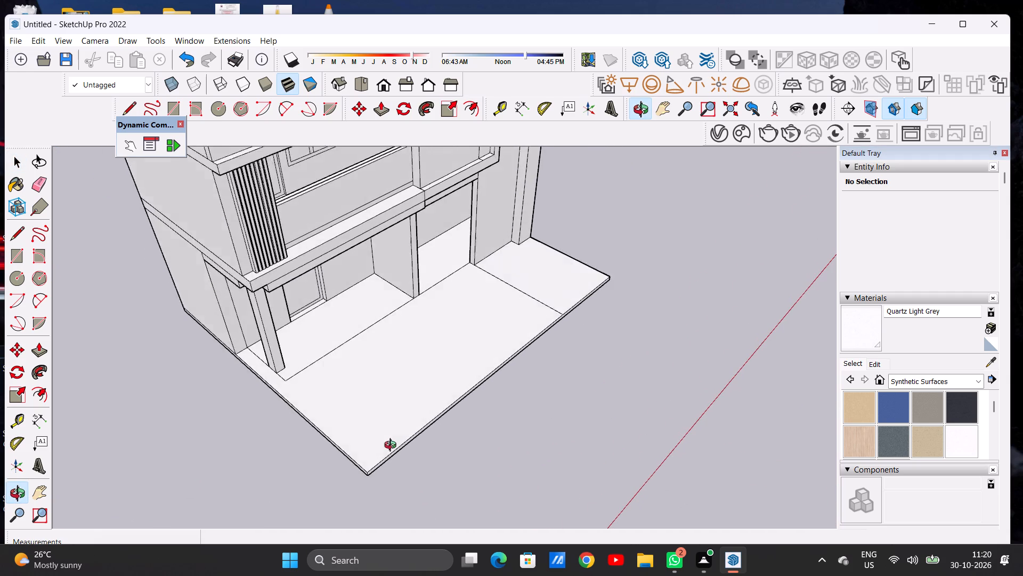
middle_drag(393, 446, 393, 472)
key(l)
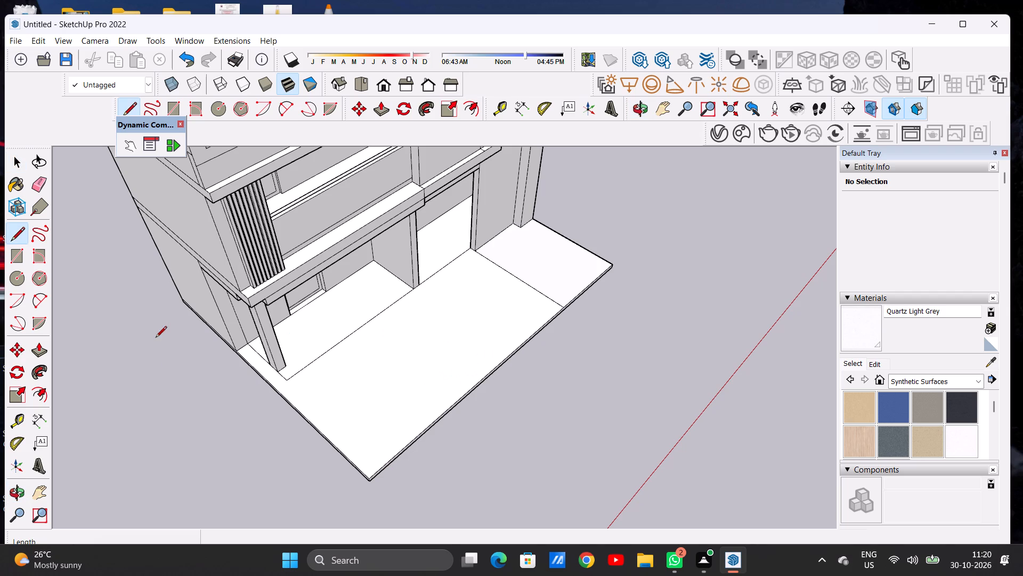
scroll(266, 402, up, 8)
scroll(302, 390, down, 1)
scroll(302, 390, up, 1)
scroll(302, 390, down, 1)
scroll(302, 390, up, 5)
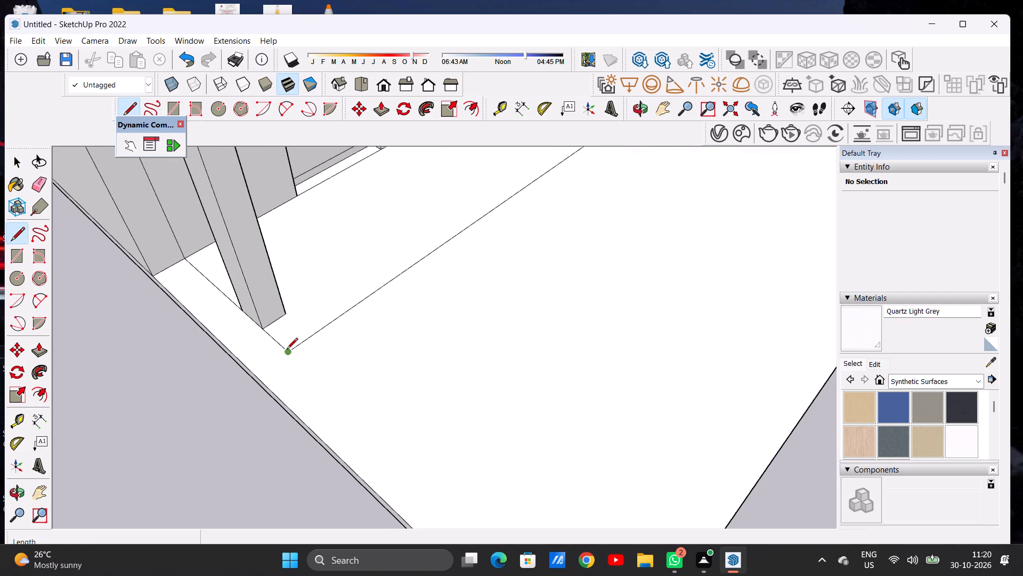
click(287, 350)
scroll(297, 365, down, 10)
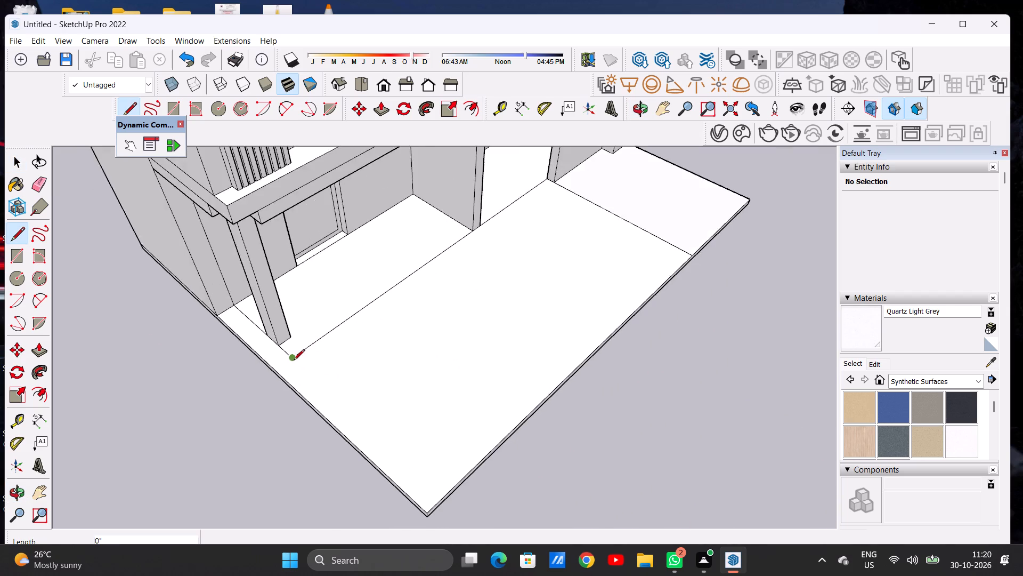
scroll(294, 361, down, 4)
scroll(340, 408, up, 12)
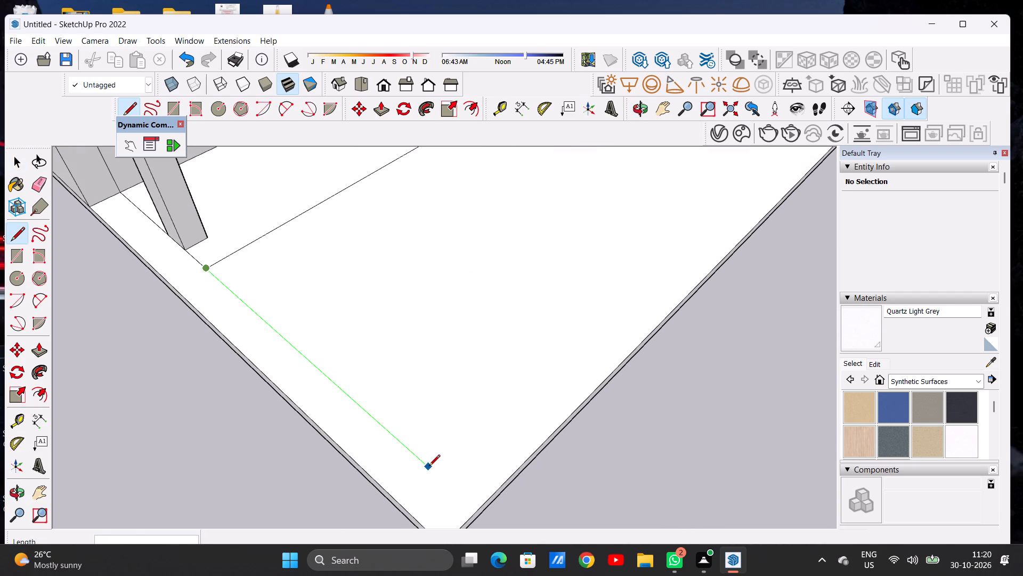
scroll(424, 469, down, 10)
scroll(434, 465, up, 4)
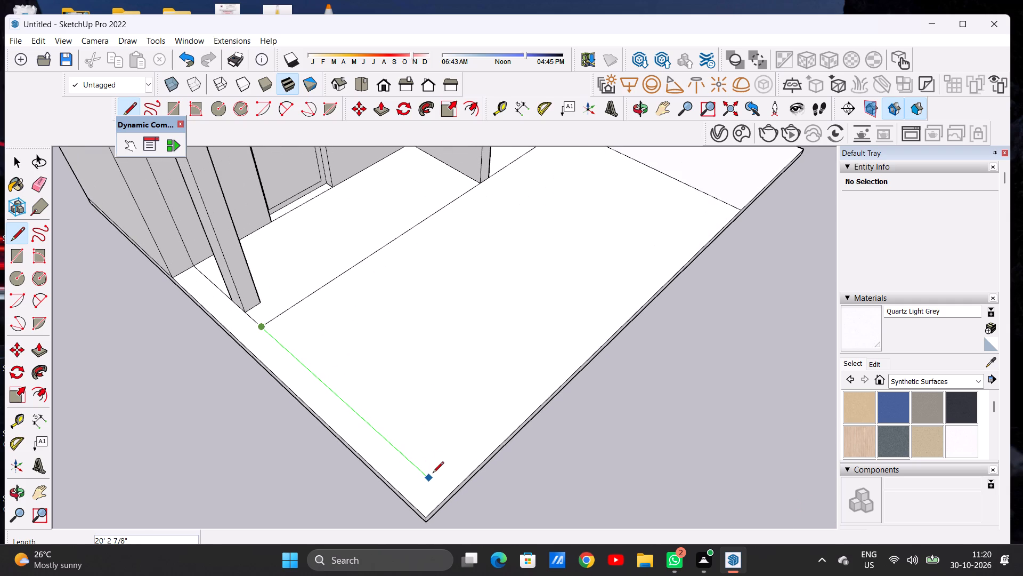
click(433, 476)
Continue the inset outline about 55 ft parallel to the platform's front edge and about 17 ft back to the corner strip's base.
scroll(460, 451, down, 8)
scroll(455, 458, up, 1)
scroll(455, 458, down, 4)
scroll(559, 350, up, 6)
scroll(571, 348, down, 1)
scroll(577, 350, up, 1)
scroll(580, 363, down, 6)
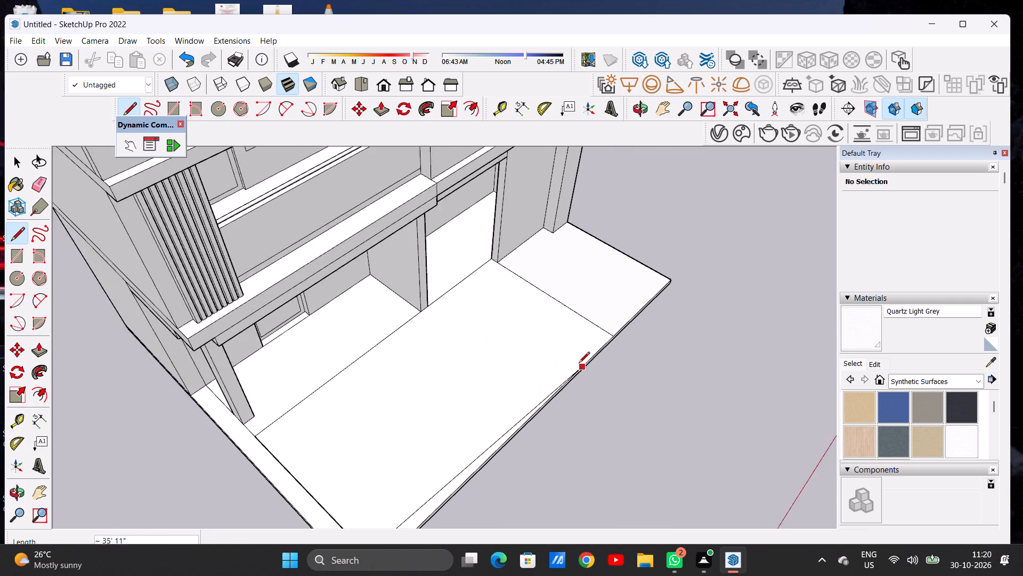
scroll(645, 286, up, 8)
scroll(644, 290, down, 1)
scroll(644, 290, up, 1)
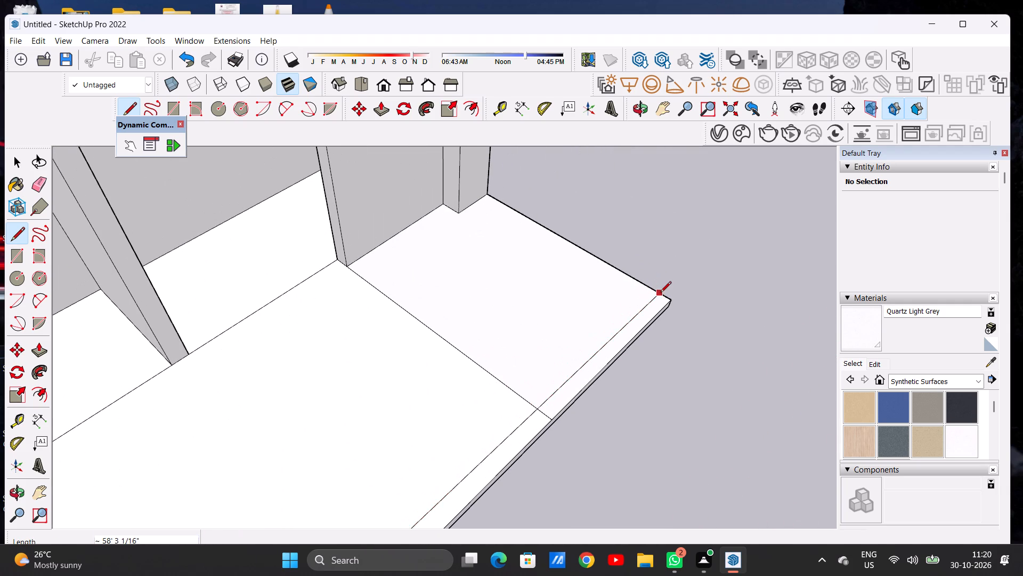
click(630, 309)
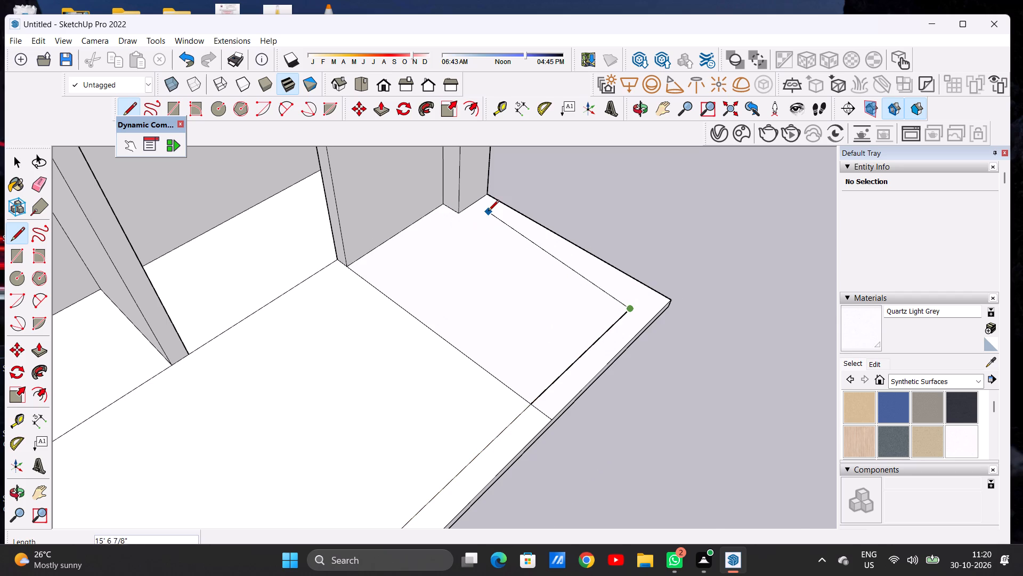
scroll(488, 212, up, 7)
click(449, 209)
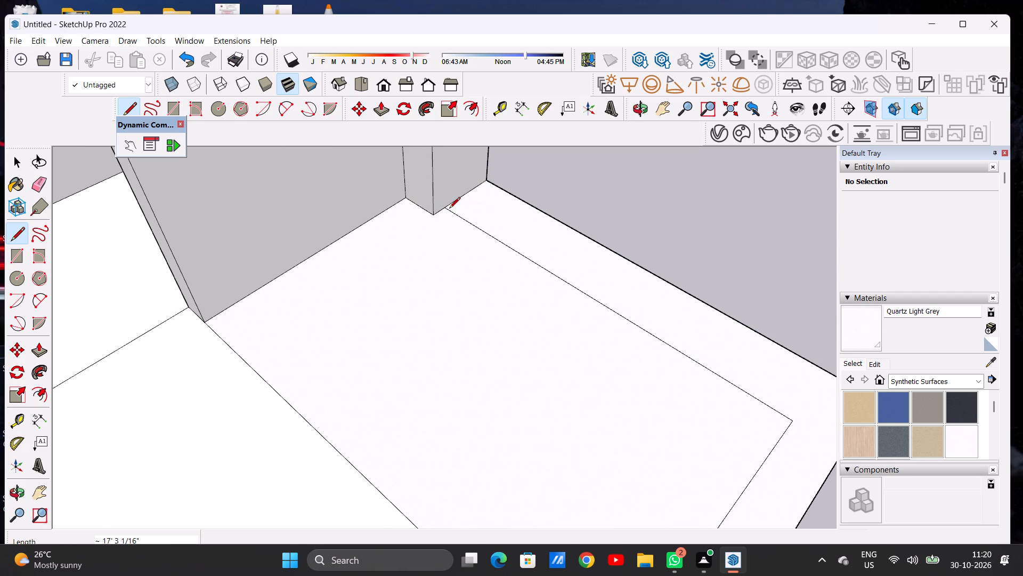
key(space)
Extend the front inset line about 1 ft outward and draw a parallel side line back to the corner strip's base.
scroll(514, 257, down, 20)
scroll(514, 257, down, 3)
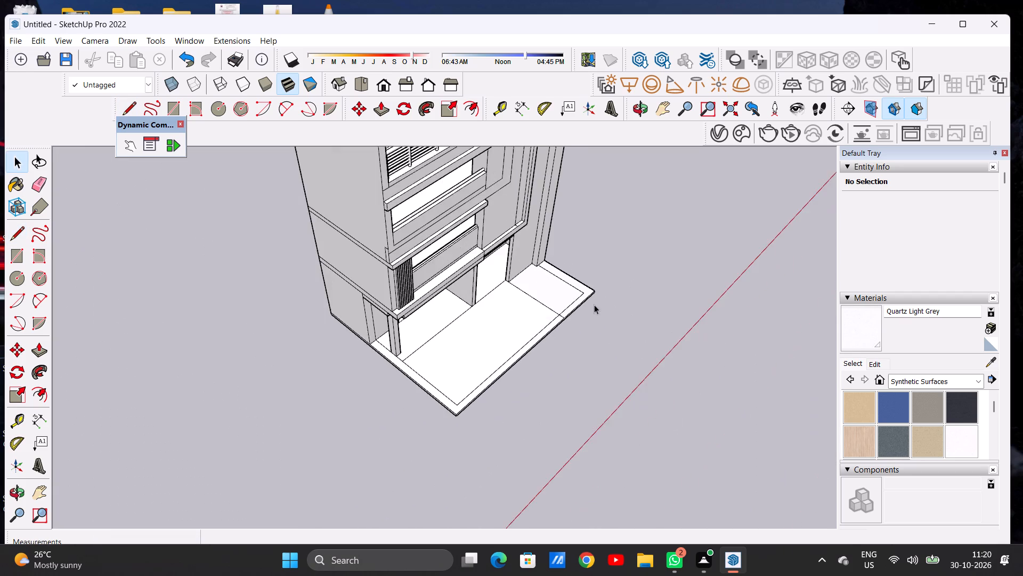
middle_drag(585, 309, 413, 274)
scroll(385, 345, down, 7)
middle_drag(471, 383, 460, 342)
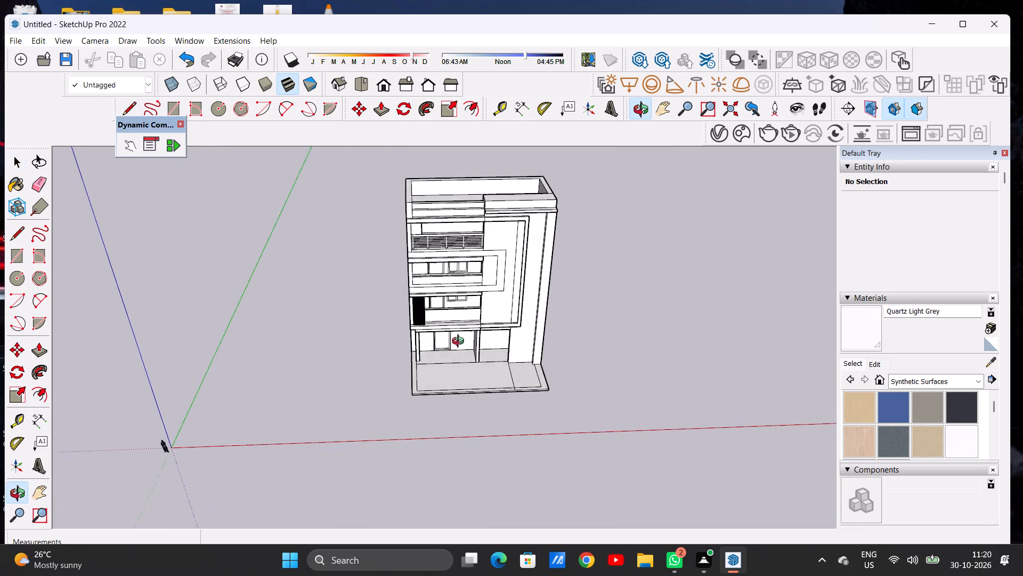
middle_drag(460, 342, 460, 341)
scroll(530, 383, up, 13)
scroll(562, 377, down, 1)
scroll(513, 375, down, 6)
middle_drag(530, 352, 522, 402)
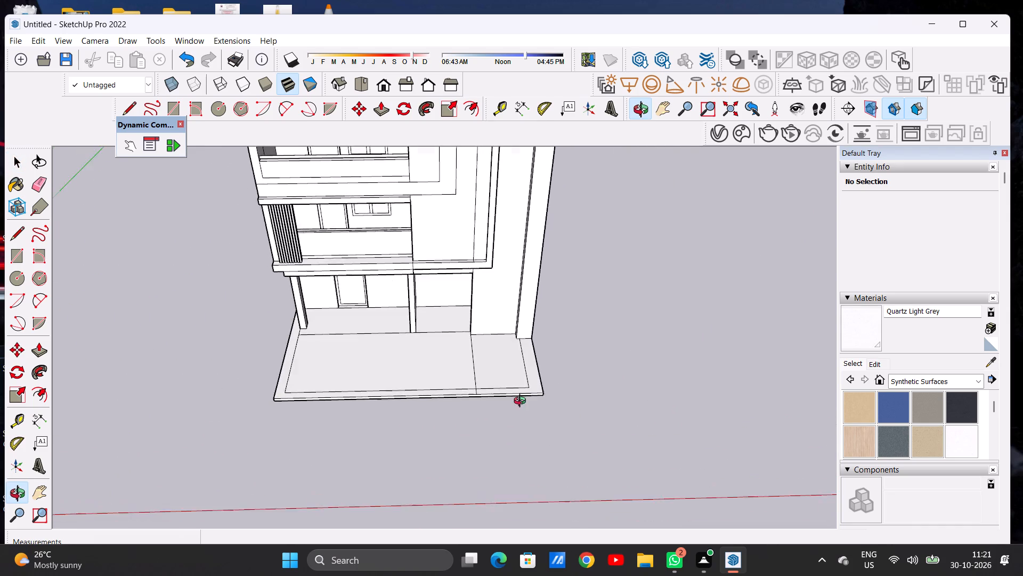
middle_drag(522, 402, 521, 485)
scroll(524, 394, up, 5)
scroll(524, 394, down, 1)
scroll(524, 394, up, 1)
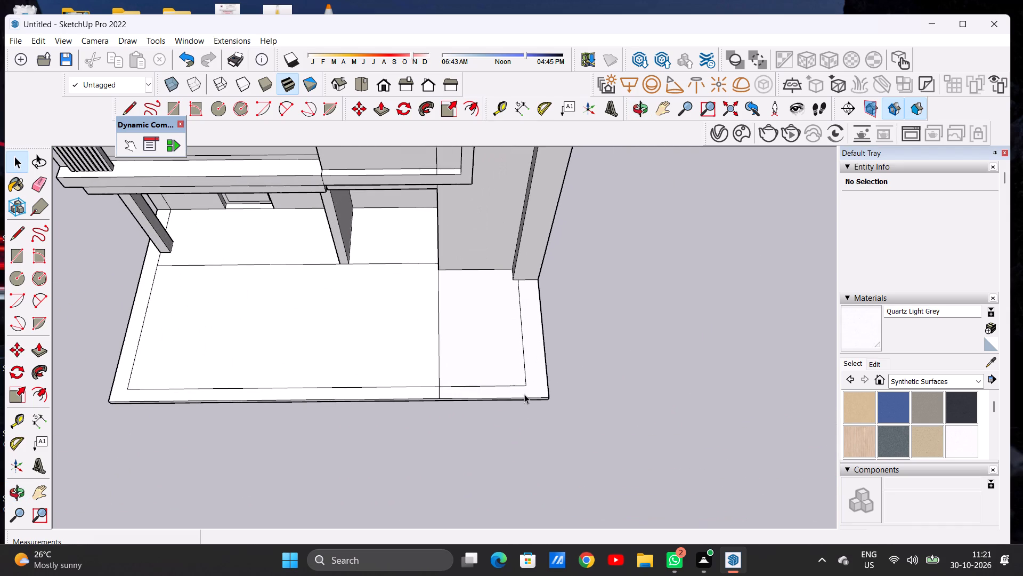
key(l)
scroll(527, 401, up, 5)
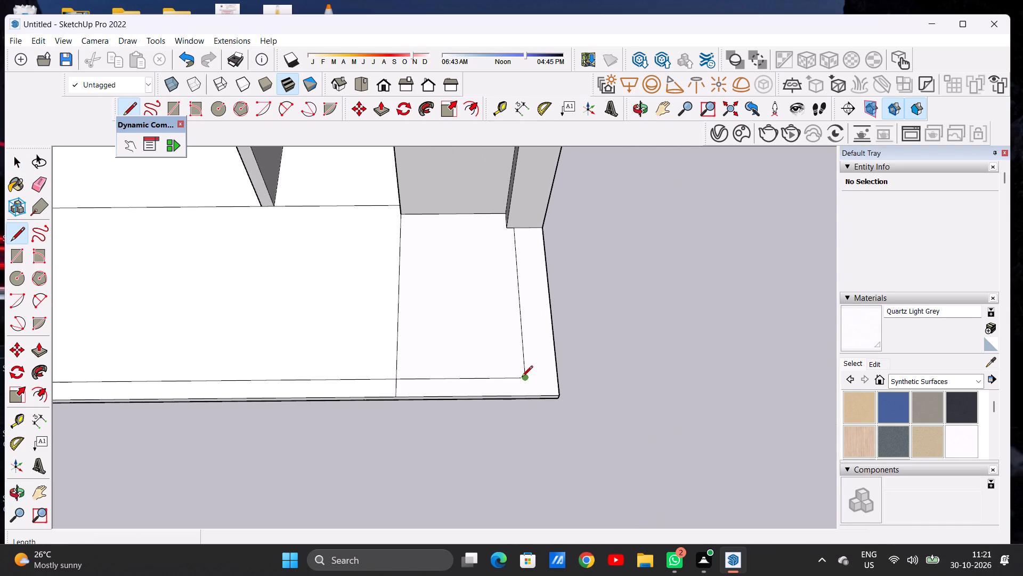
click(522, 378)
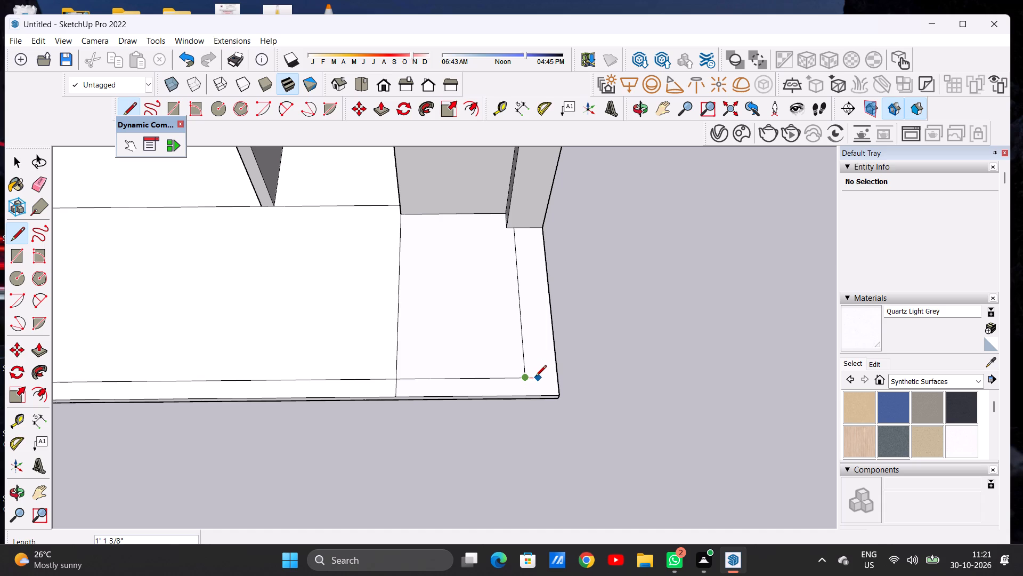
click(535, 377)
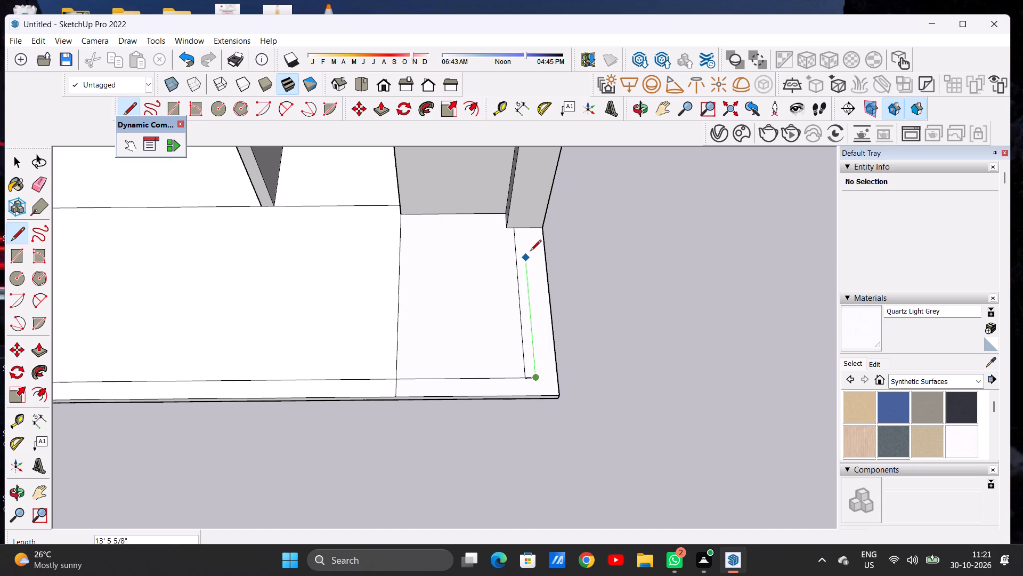
click(527, 231)
key(space)
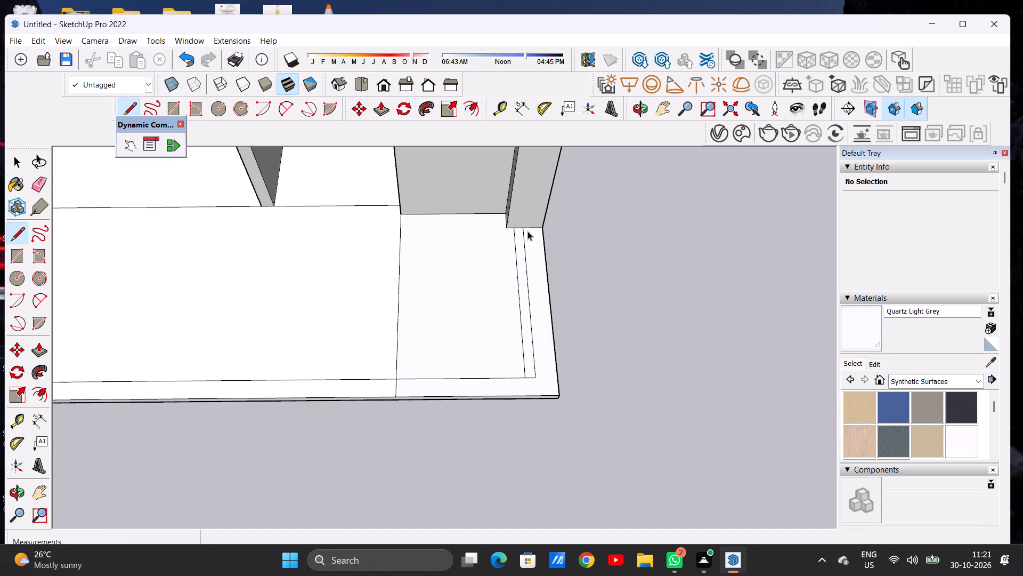
Erase the inner of the two parallel side lines in front of the corner strip.
key(e)
scroll(522, 296, up, 4)
scroll(523, 298, down, 1)
scroll(523, 298, up, 1)
click(518, 302)
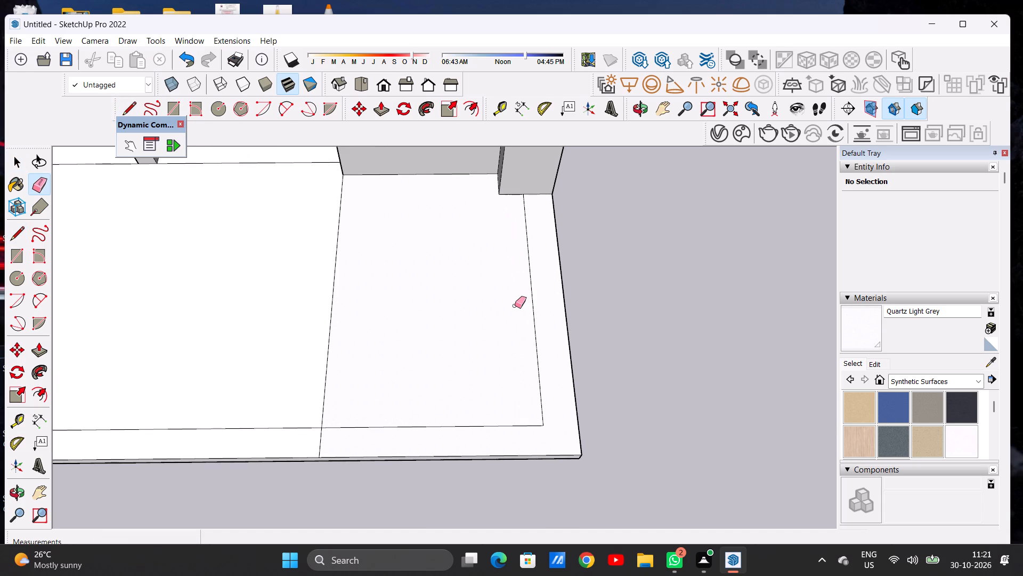
key(space)
Examine the inset border around the front platform and where the floor's dividing line crosses it.
scroll(534, 324, down, 2)
scroll(538, 325, up, 1)
scroll(540, 325, down, 3)
scroll(567, 335, up, 1)
scroll(567, 335, down, 16)
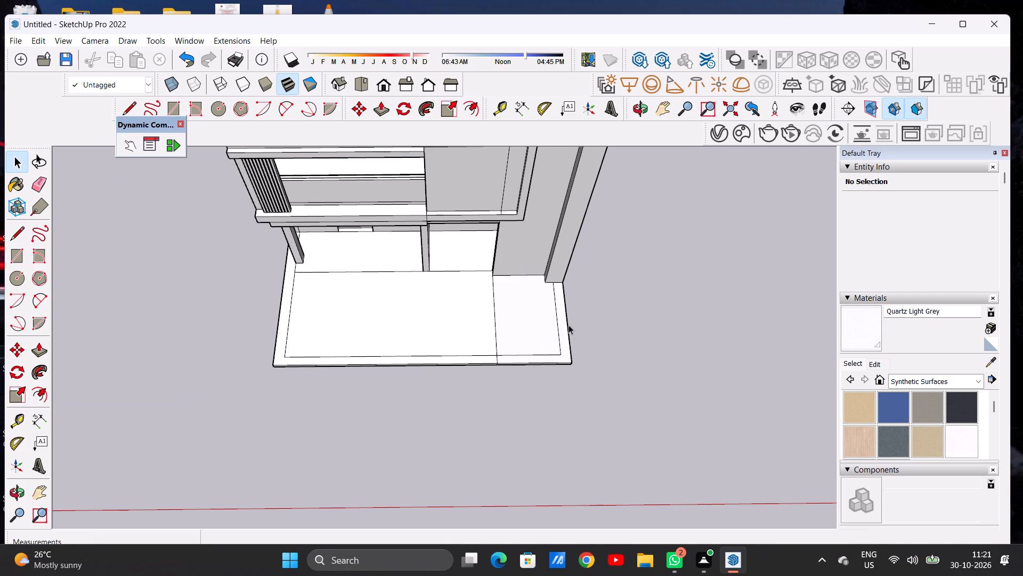
scroll(504, 358, up, 5)
scroll(504, 358, down, 1)
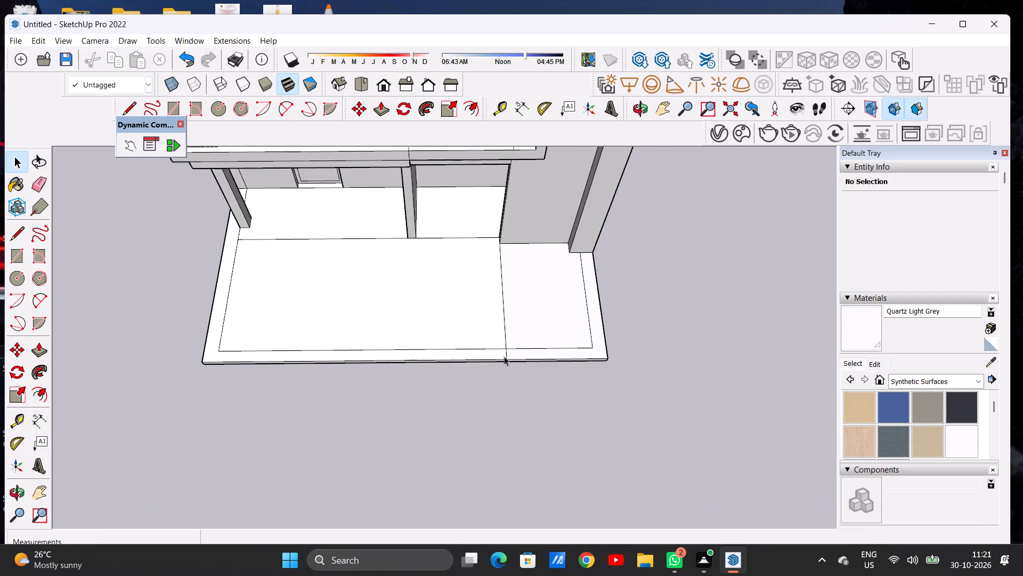
scroll(508, 352, up, 1)
scroll(508, 352, down, 1)
scroll(508, 351, up, 5)
scroll(472, 357, down, 5)
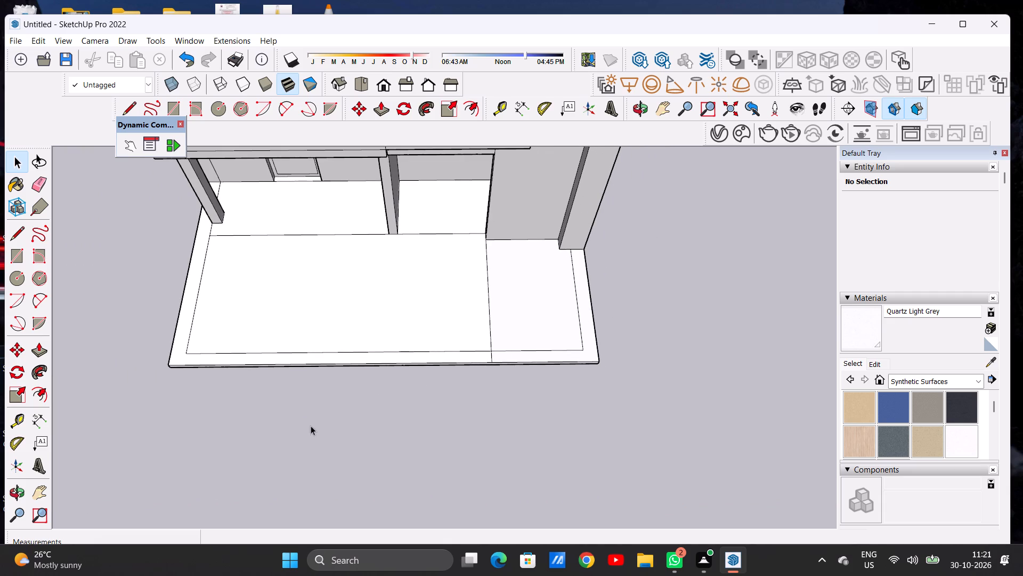
scroll(333, 436, down, 5)
scroll(459, 390, down, 6)
scroll(501, 375, up, 1)
scroll(501, 375, down, 1)
scroll(501, 375, up, 4)
scroll(453, 350, down, 1)
scroll(453, 349, up, 5)
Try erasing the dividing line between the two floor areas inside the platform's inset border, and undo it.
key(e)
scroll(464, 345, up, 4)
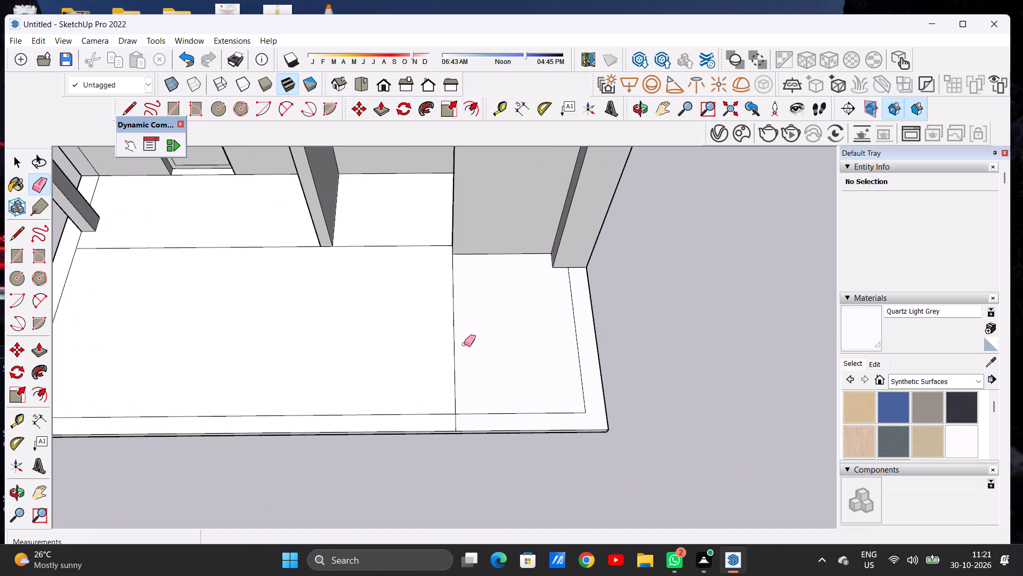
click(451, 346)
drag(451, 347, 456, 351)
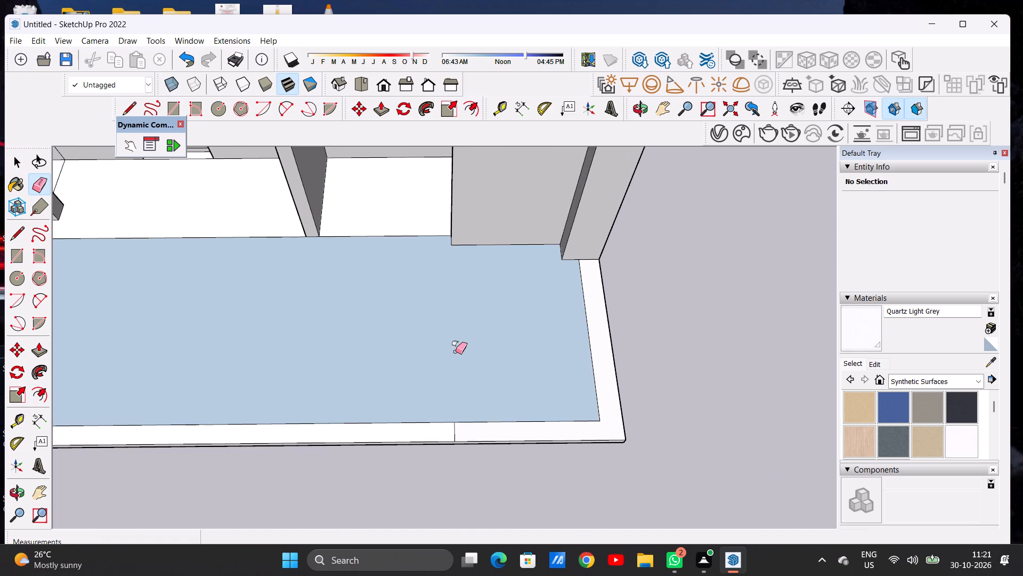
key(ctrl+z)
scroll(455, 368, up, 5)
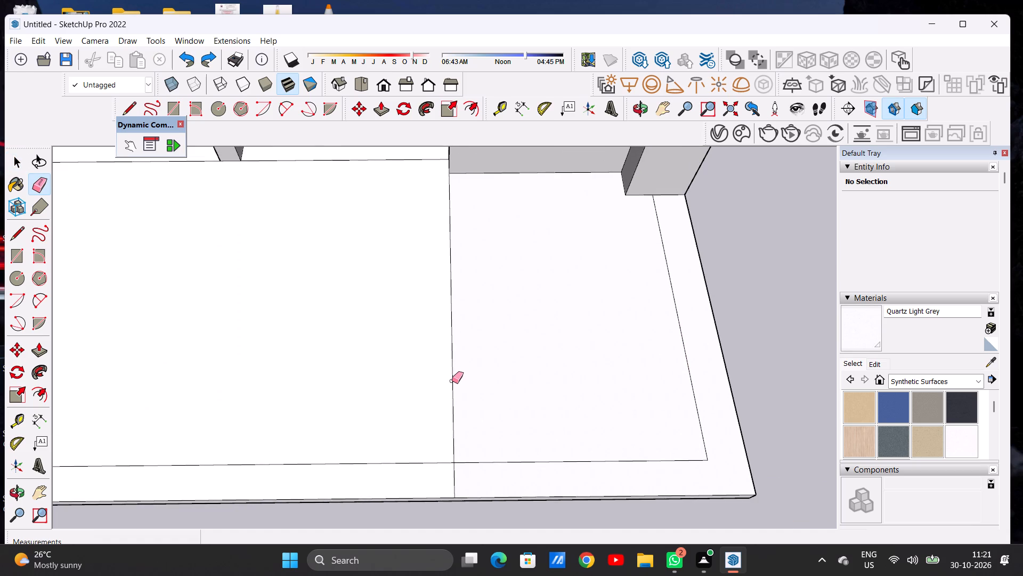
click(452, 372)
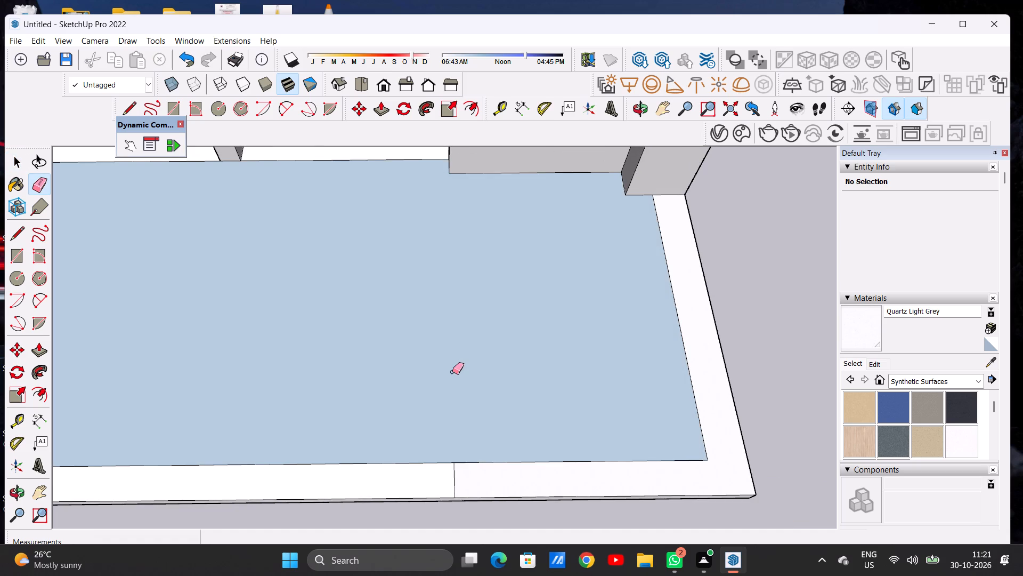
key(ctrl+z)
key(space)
Push/Pull the L-shaped border section in front of the corner strip up about 9' 6" into a wall.
scroll(473, 373, down, 1)
scroll(473, 374, up, 1)
scroll(473, 374, down, 11)
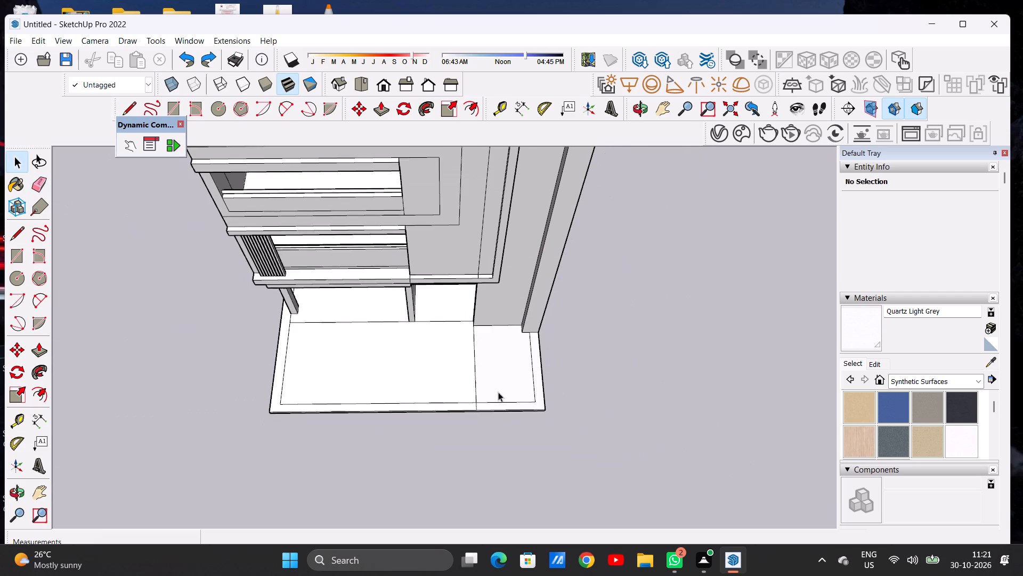
scroll(498, 392, down, 7)
middle_drag(503, 404, 498, 316)
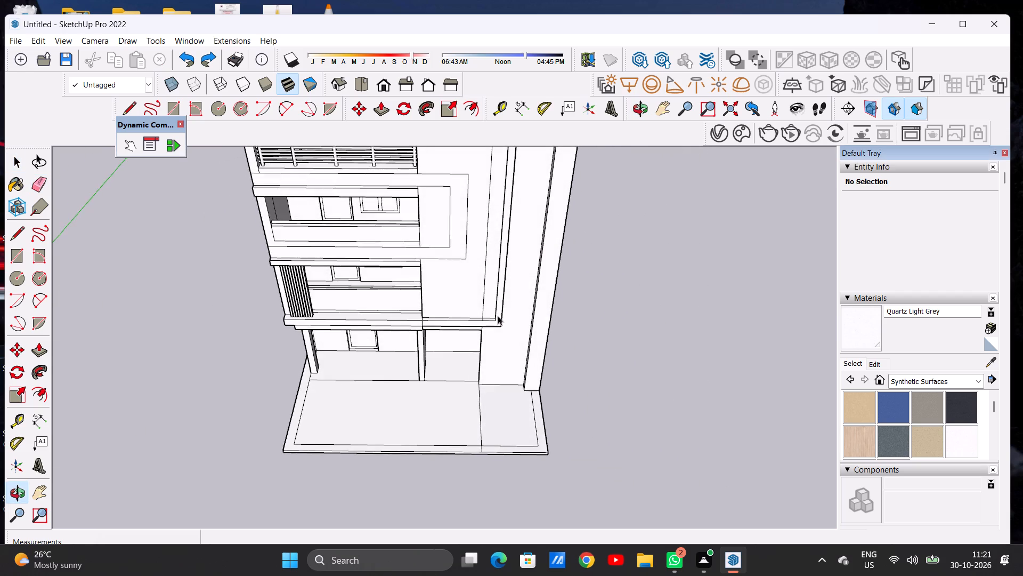
scroll(471, 471, down, 6)
middle_drag(497, 459, 483, 353)
scroll(476, 365, down, 1)
scroll(476, 365, up, 1)
scroll(476, 365, down, 5)
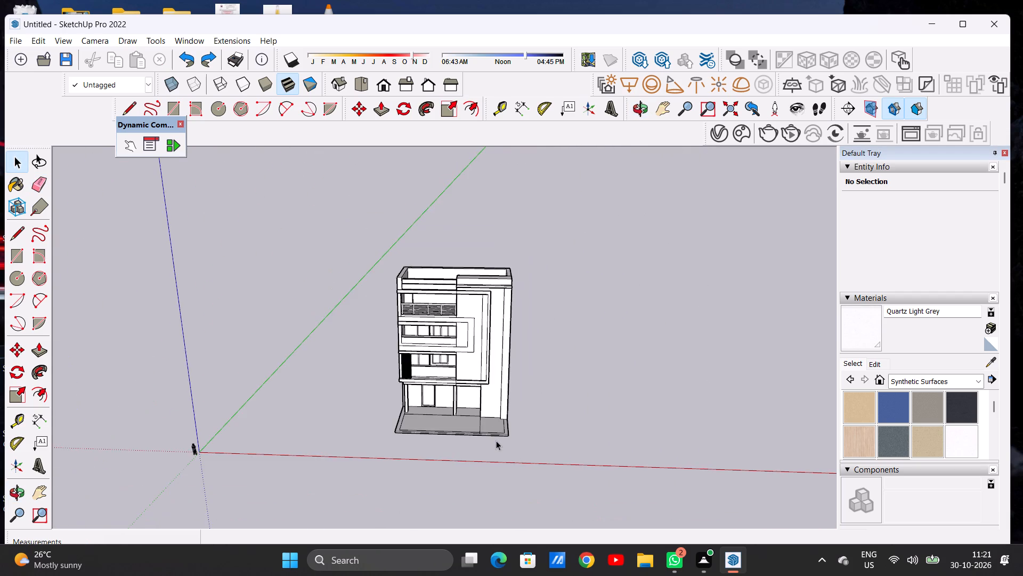
scroll(497, 443, up, 15)
middle_drag(481, 415, 465, 479)
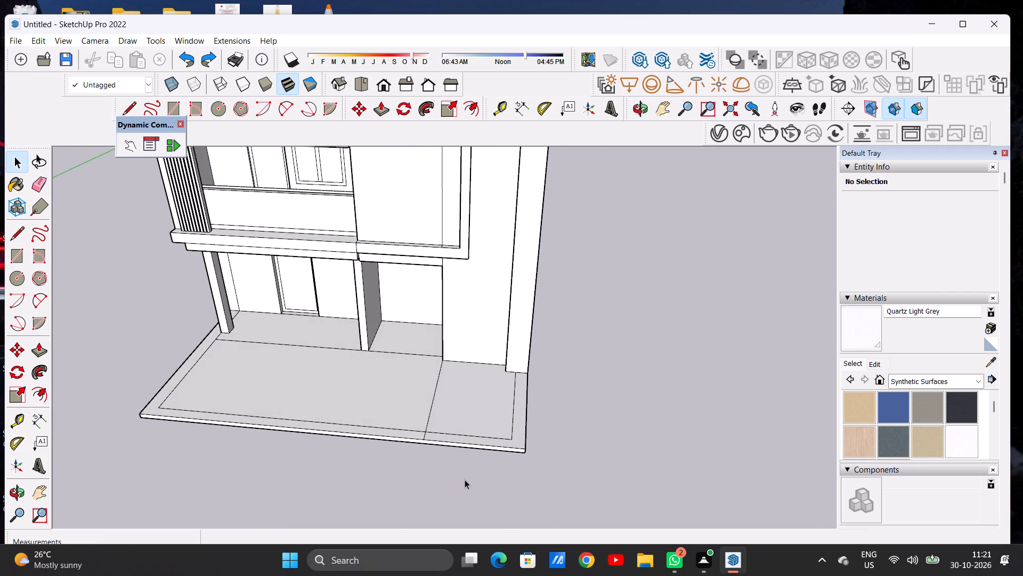
key(p)
middle_drag(501, 466, 429, 363)
scroll(451, 372, up, 1)
middle_drag(454, 374, 445, 465)
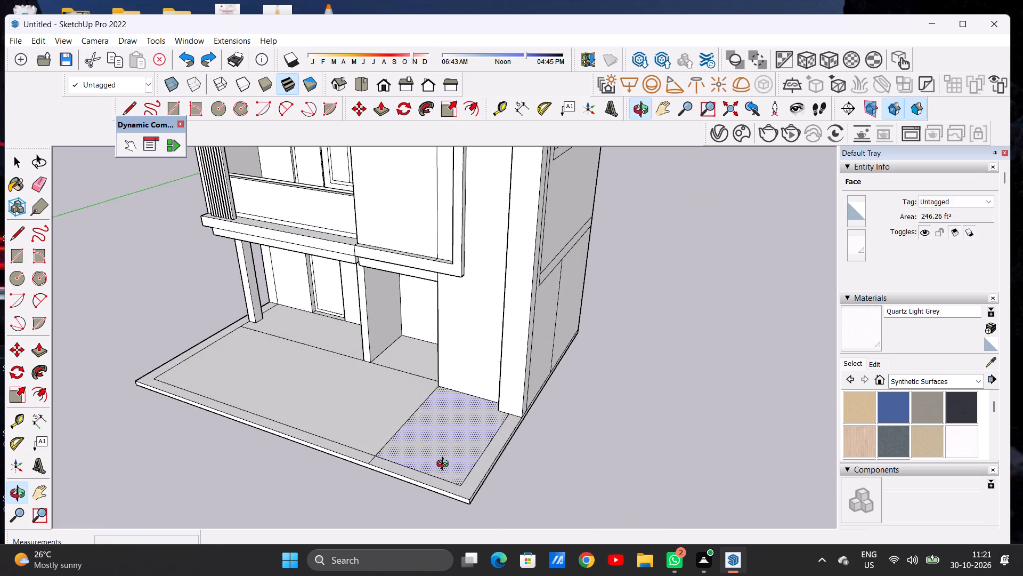
middle_drag(445, 465, 443, 469)
scroll(485, 465, up, 5)
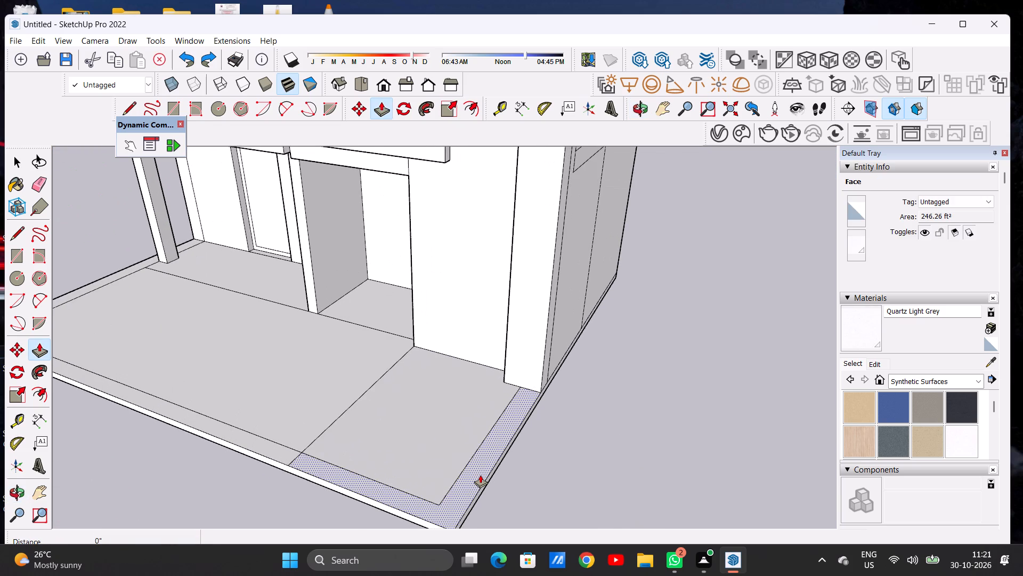
click(480, 475)
scroll(484, 447, down, 10)
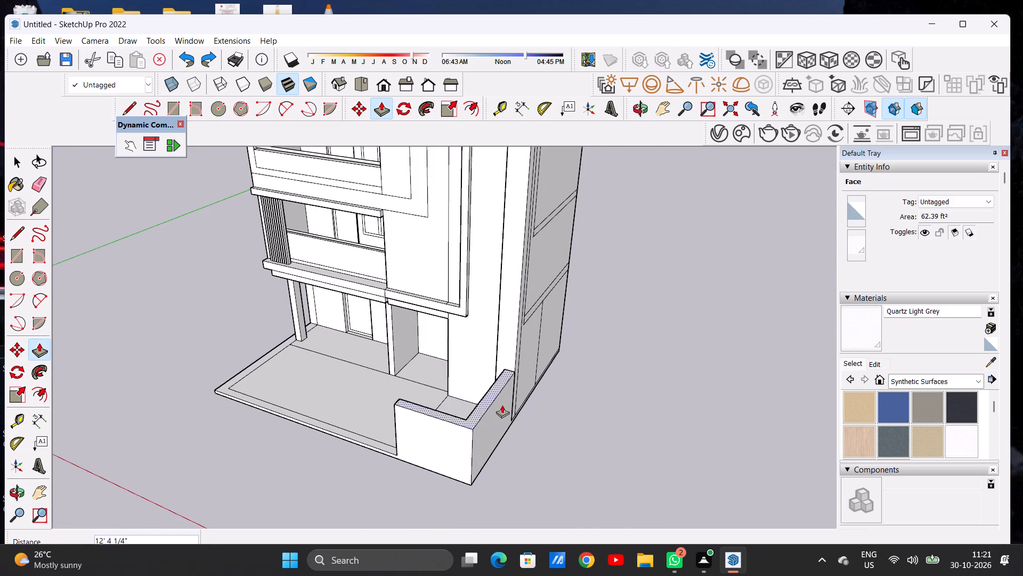
click(488, 419)
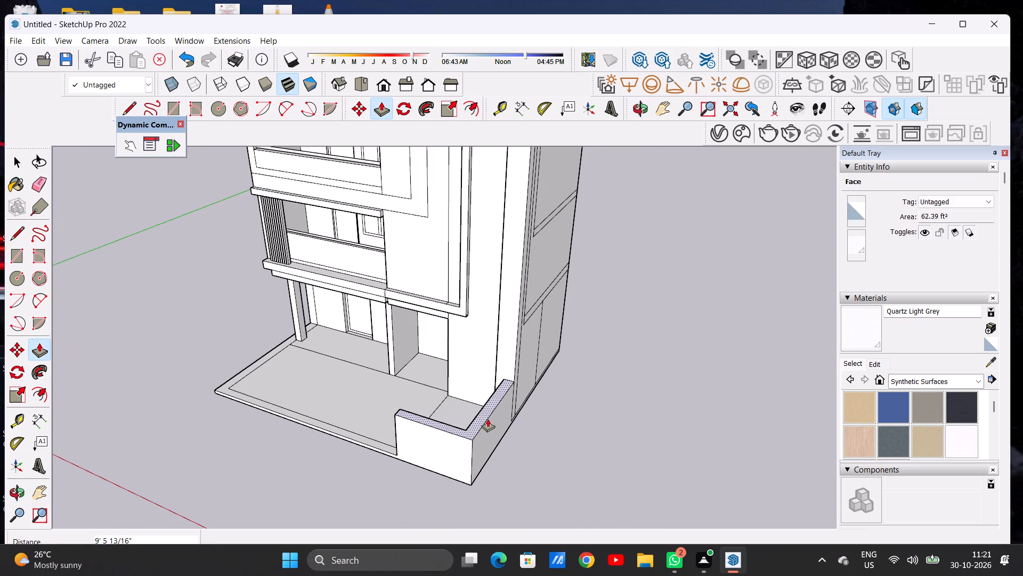
key(space)
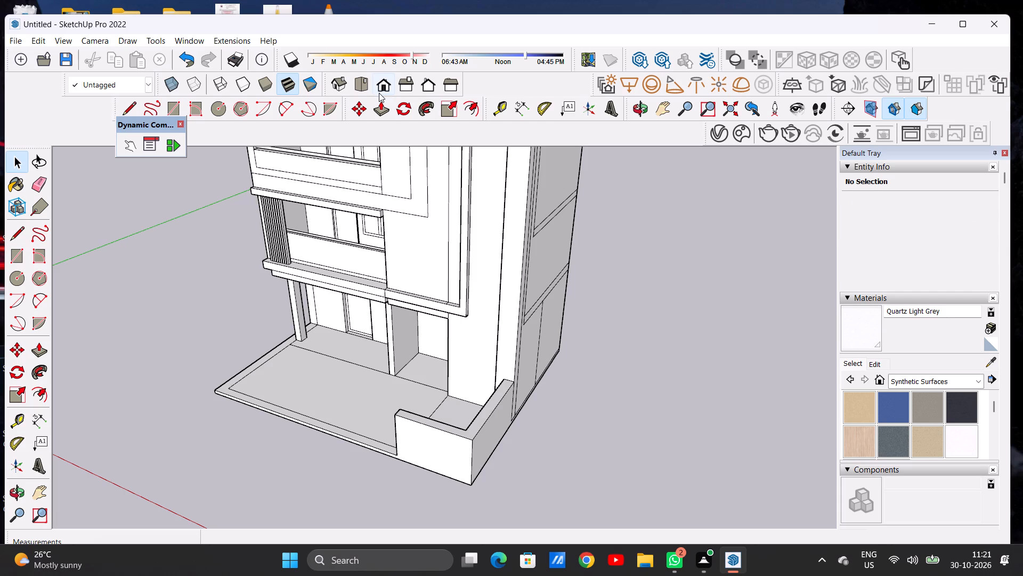
Examine the raised corner wall against the house facade from the front view.
click(386, 90)
scroll(467, 486, down, 4)
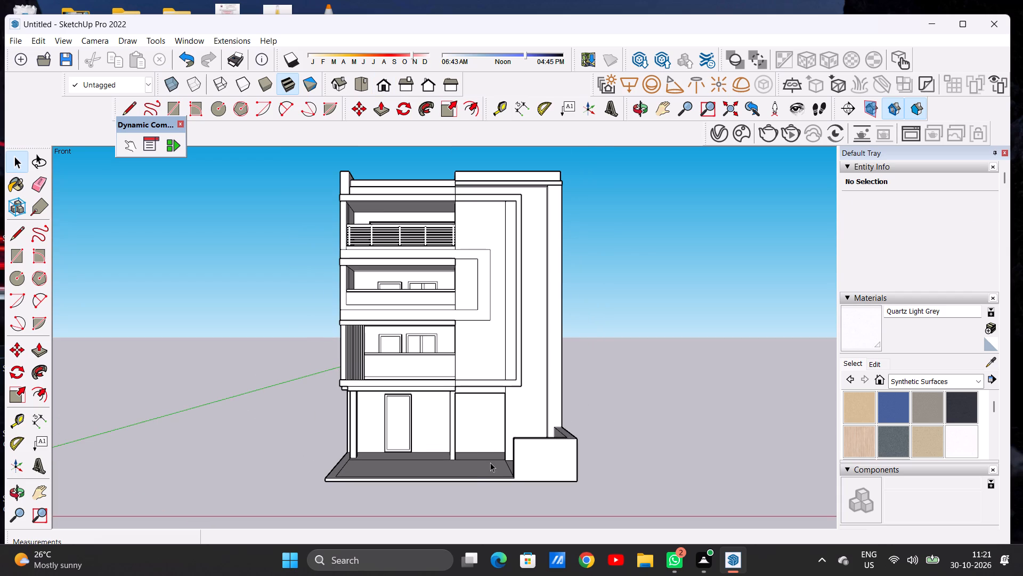
scroll(508, 464, down, 3)
middle_drag(516, 463, 516, 522)
scroll(526, 438, up, 2)
scroll(526, 438, down, 1)
scroll(526, 438, up, 5)
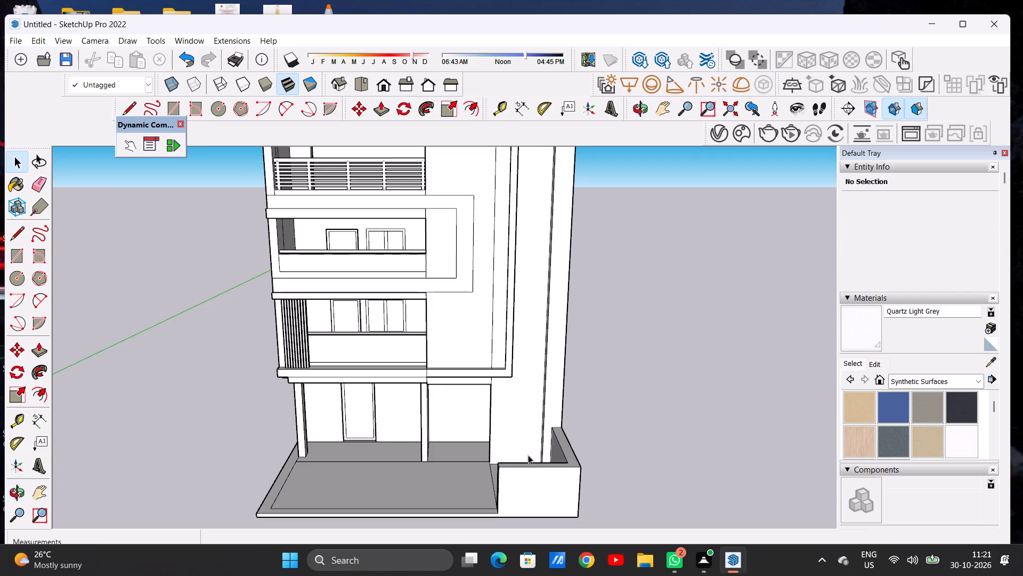
middle_drag(526, 493, 513, 423)
scroll(523, 459, down, 4)
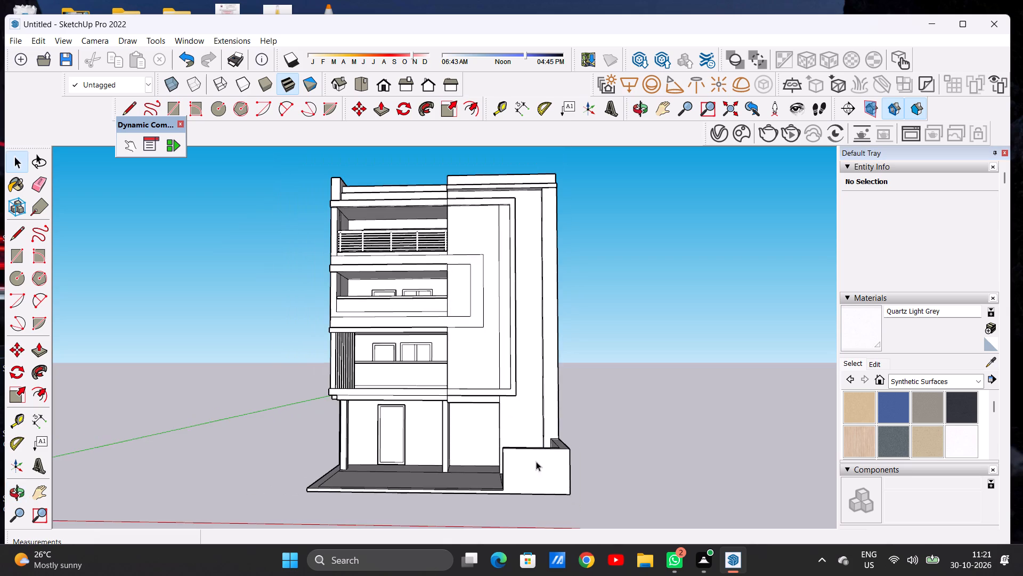
scroll(559, 466, down, 4)
scroll(439, 476, up, 6)
Draw a short line across the front border strip near the platform corner opposite the raised wall.
middle_click(428, 454)
middle_drag(429, 455, 430, 512)
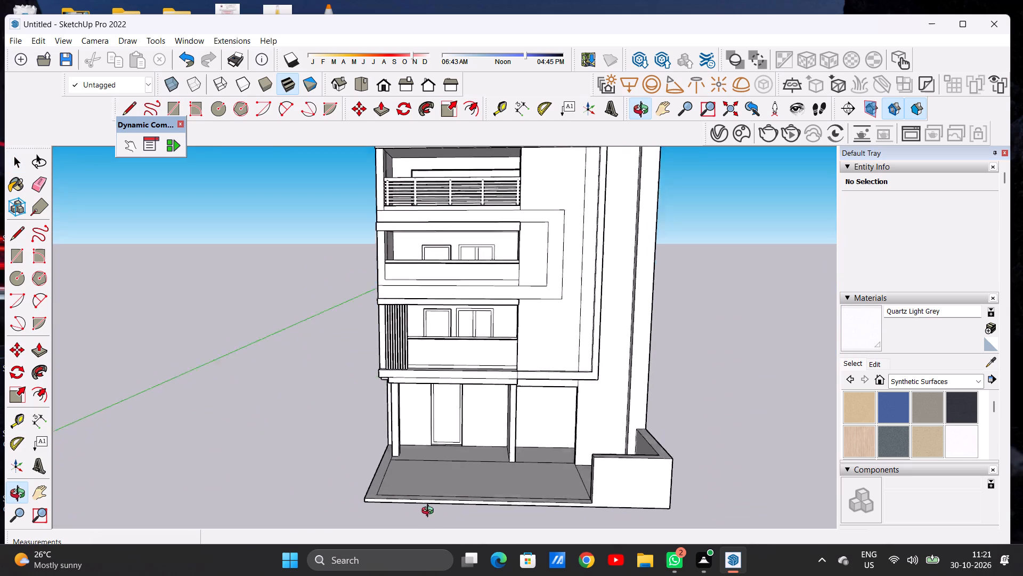
middle_drag(430, 512, 444, 549)
scroll(411, 468, up, 4)
scroll(411, 468, down, 1)
scroll(411, 468, up, 1)
middle_drag(403, 466, 402, 502)
scroll(404, 444, down, 7)
scroll(408, 483, up, 3)
scroll(408, 489, down, 1)
scroll(408, 489, up, 2)
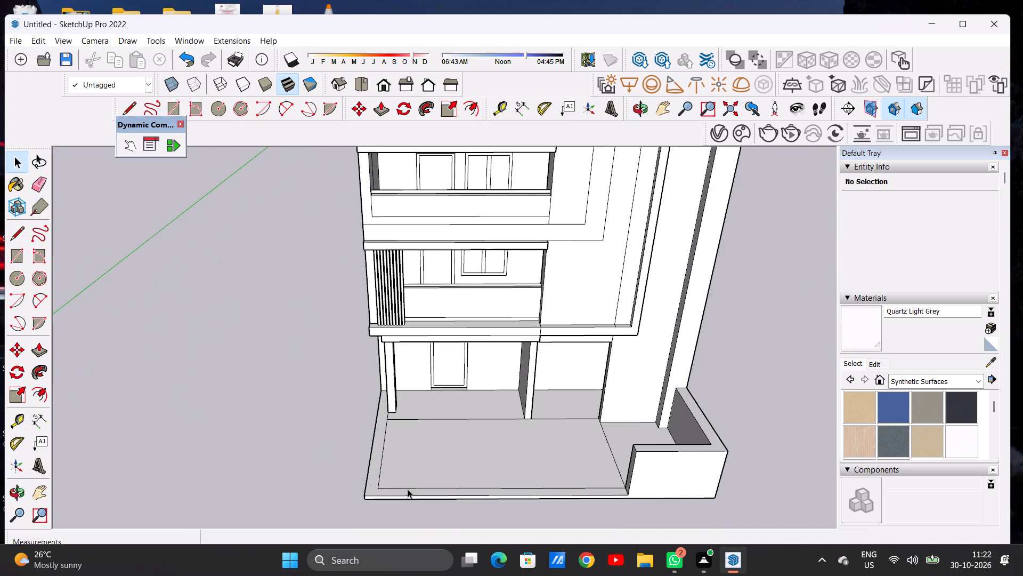
key(l)
scroll(402, 495, up, 5)
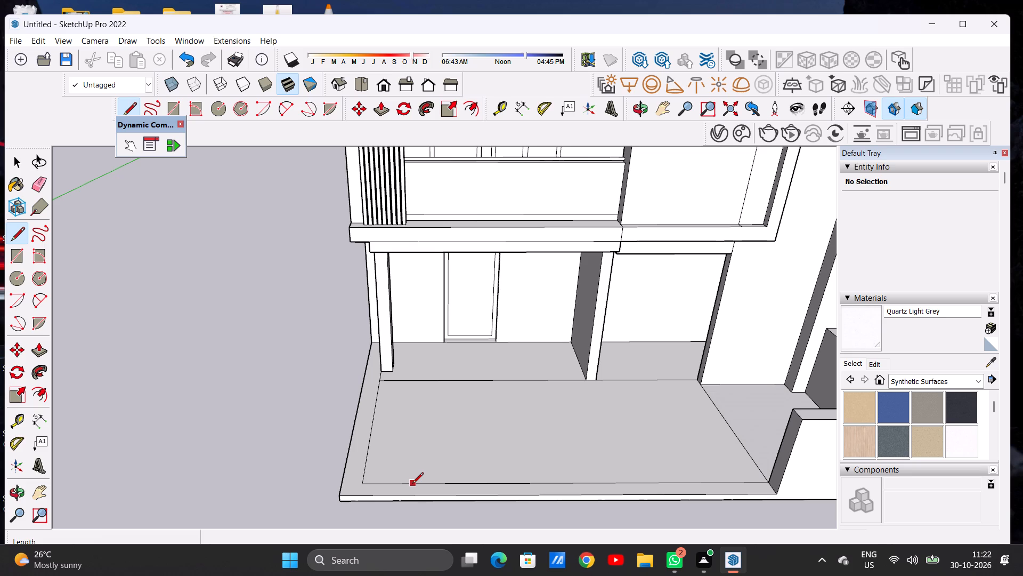
click(412, 484)
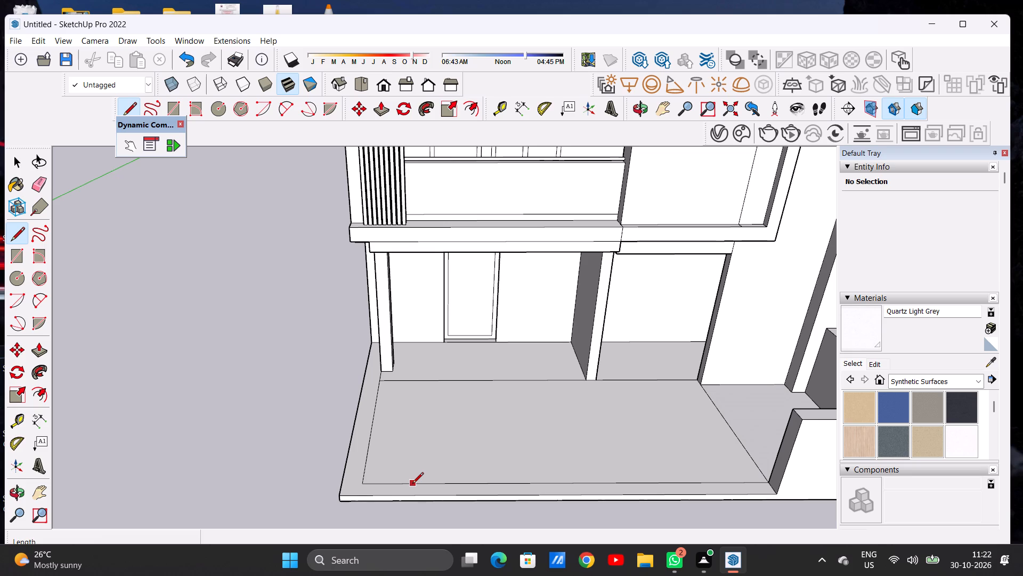
click(412, 496)
Push/Pull the separated border section along that corner and side up to the height of the opposite wall.
key(p)
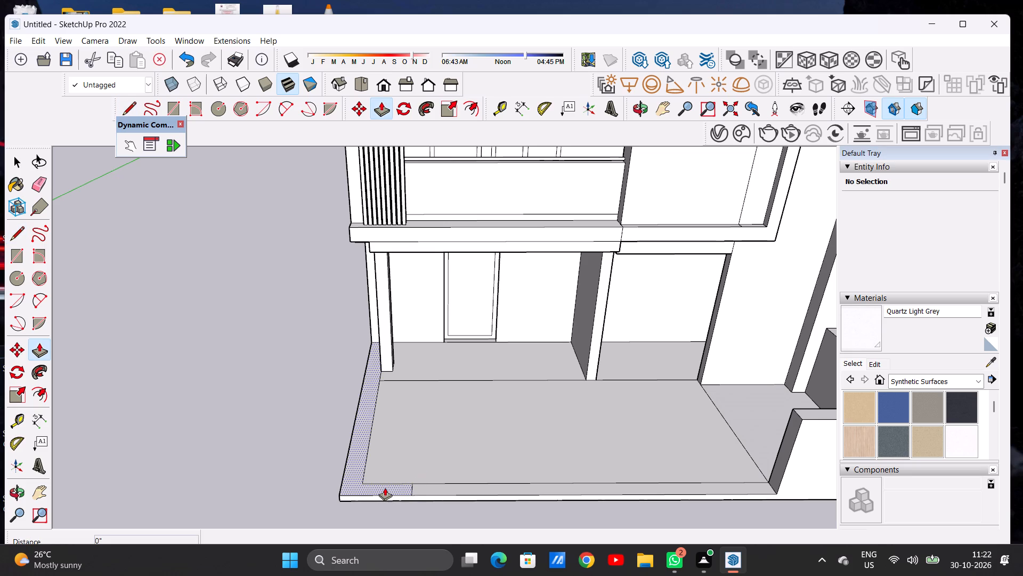
click(385, 487)
scroll(389, 444, down, 5)
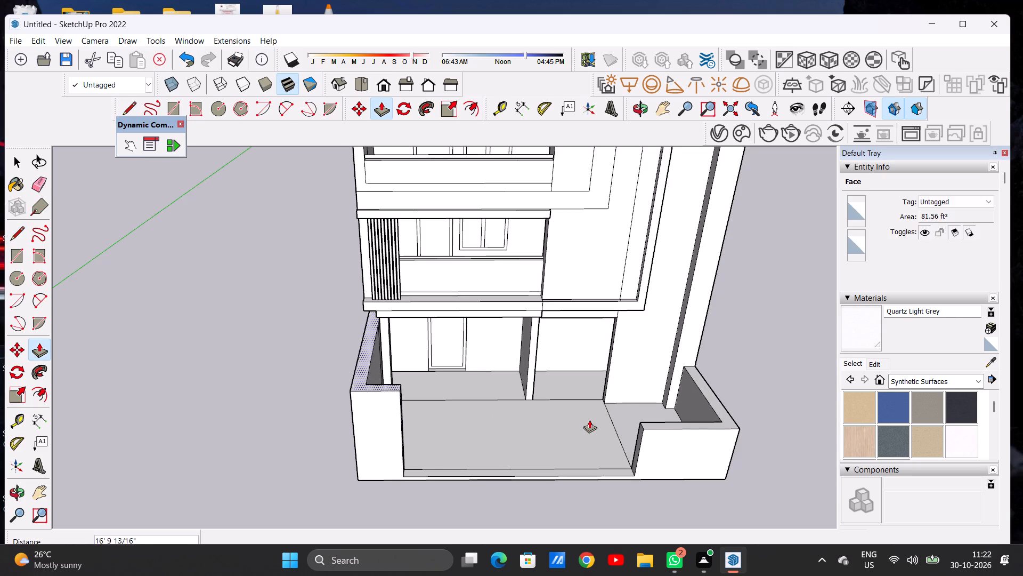
click(642, 431)
key(space)
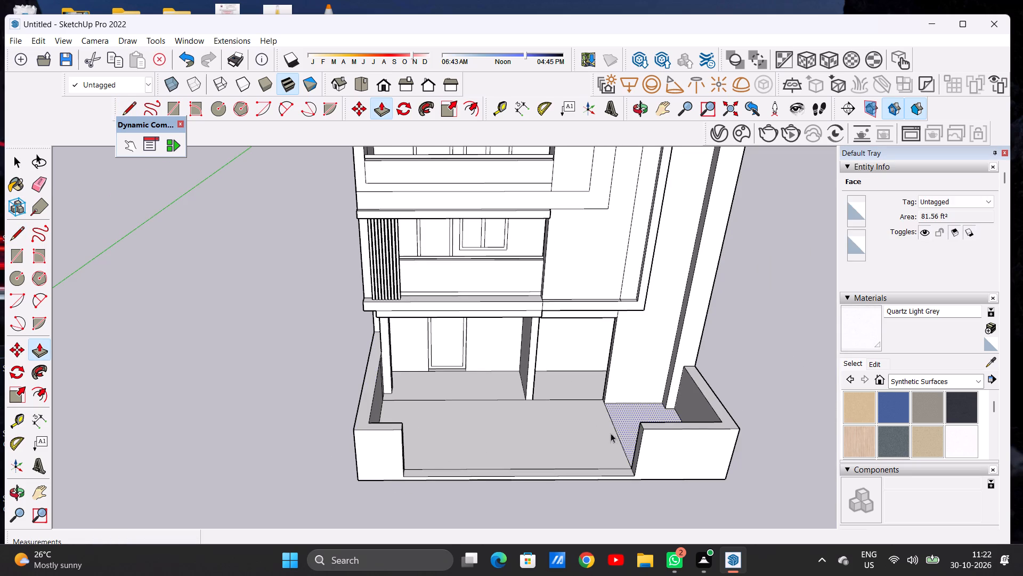
Examine both boundary walls and the opening between them from the front and from above.
click(384, 85)
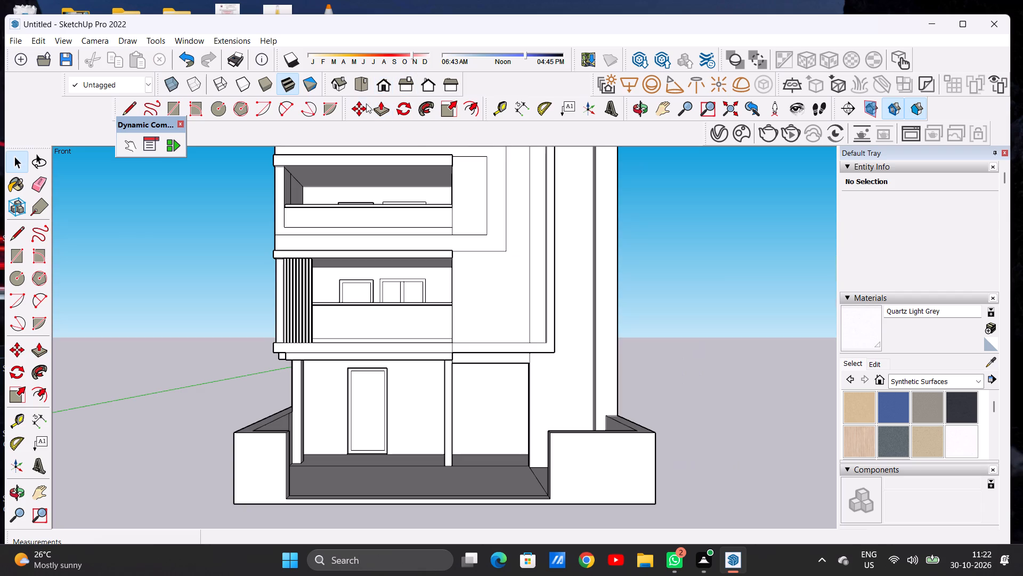
scroll(412, 329, down, 7)
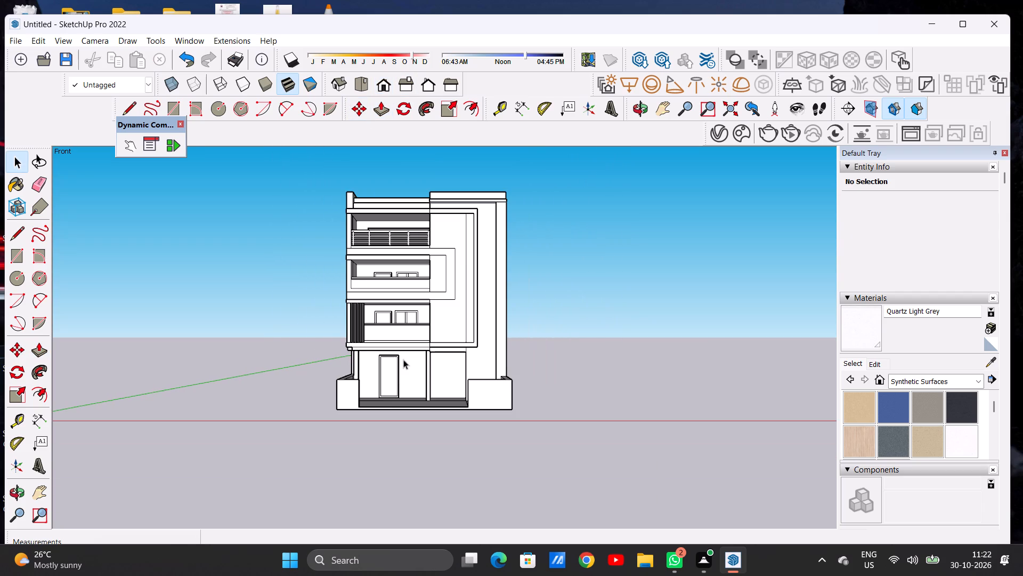
scroll(403, 359, down, 2)
middle_drag(391, 411, 387, 473)
scroll(374, 414, up, 6)
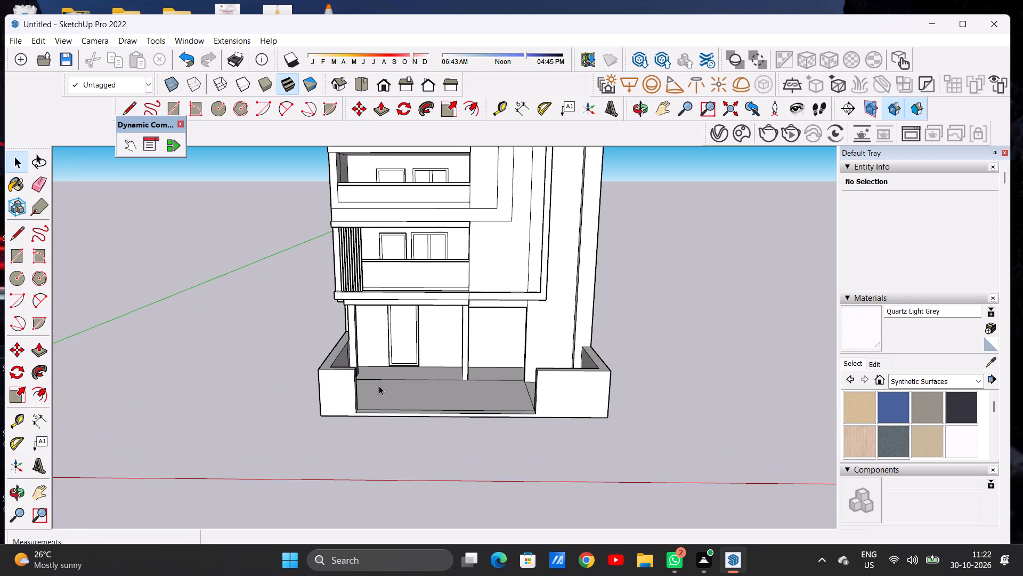
middle_drag(379, 386, 377, 452)
scroll(377, 452, up, 7)
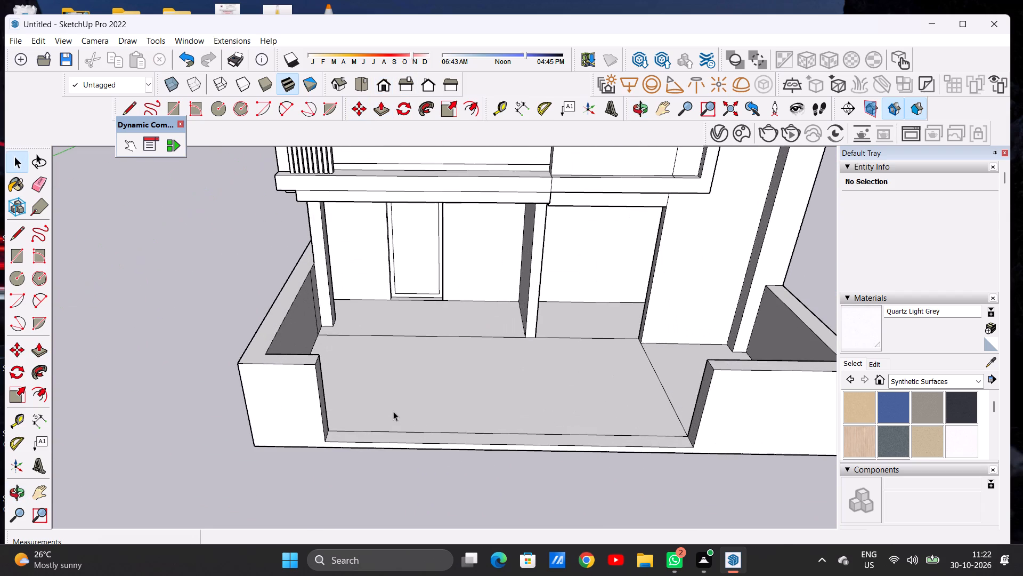
scroll(378, 422, down, 1)
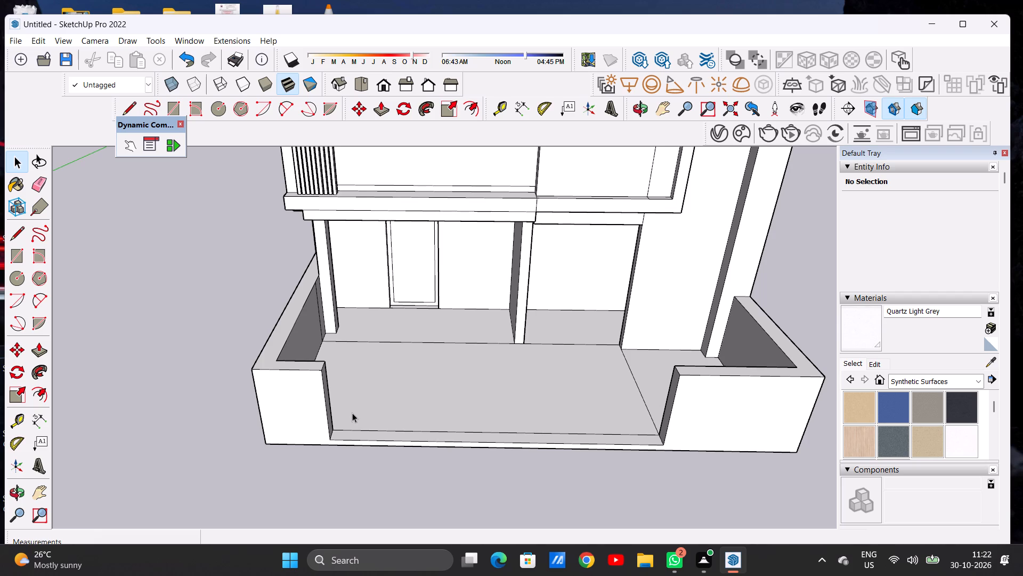
scroll(347, 418, down, 5)
middle_drag(368, 405, 367, 443)
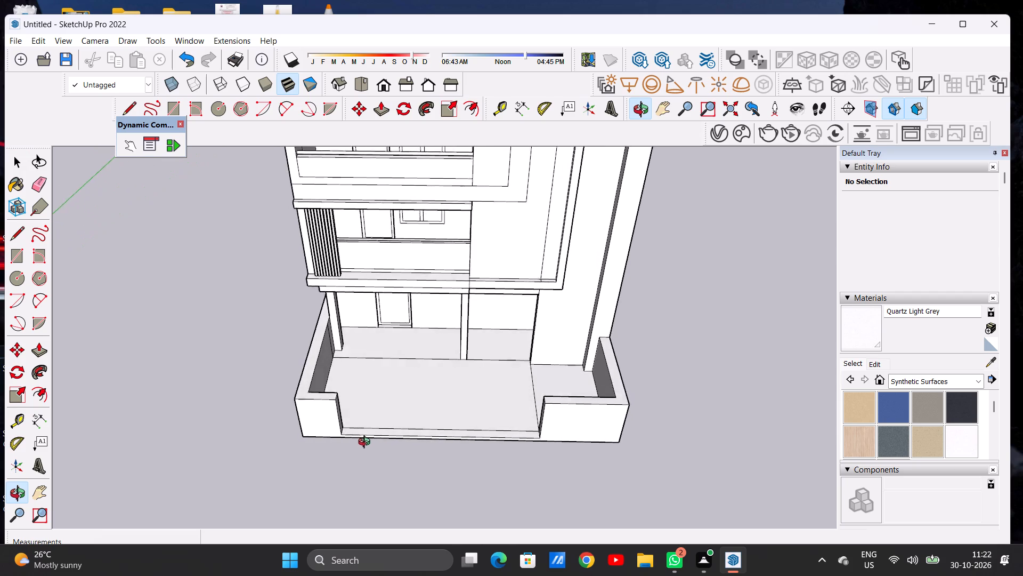
middle_drag(367, 443, 366, 443)
scroll(366, 443, down, 1)
scroll(480, 439, up, 7)
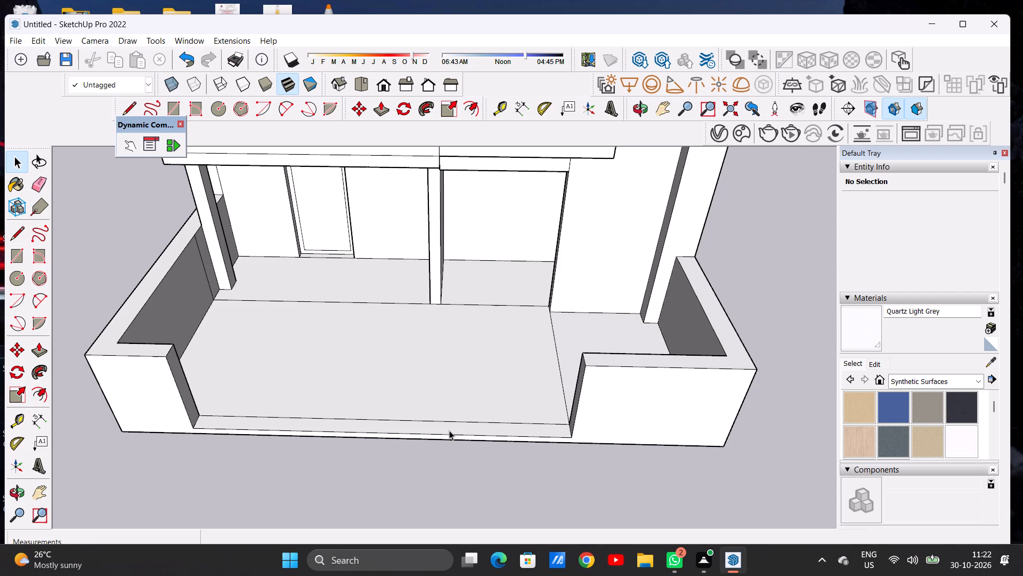
scroll(445, 430, down, 7)
scroll(586, 404, up, 5)
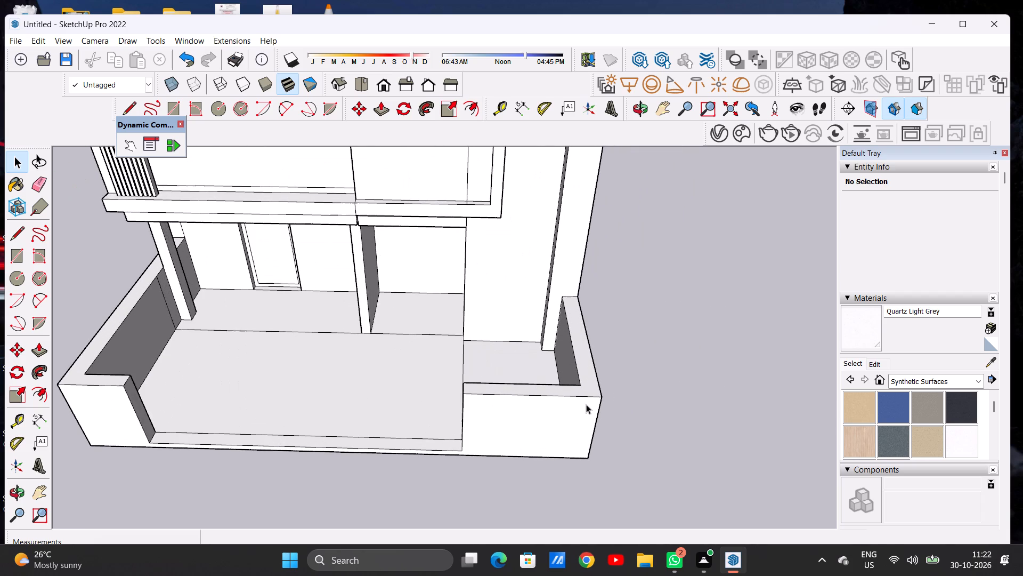
Divide the top of the corner-strip side wall at its front corner with lines about 2' 3/4" and 1' 9 5/16" long.
scroll(602, 386, up, 5)
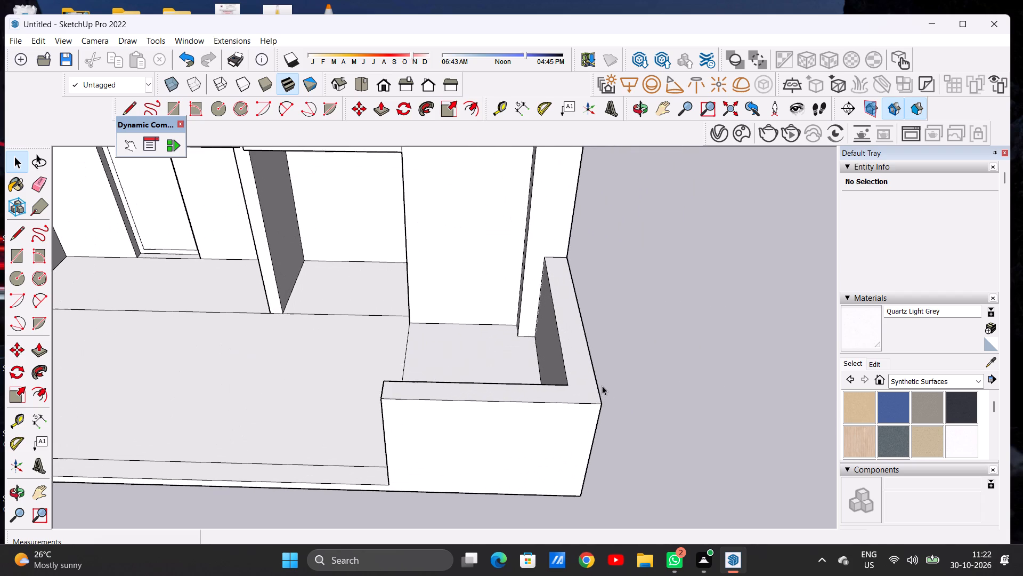
scroll(582, 380, up, 4)
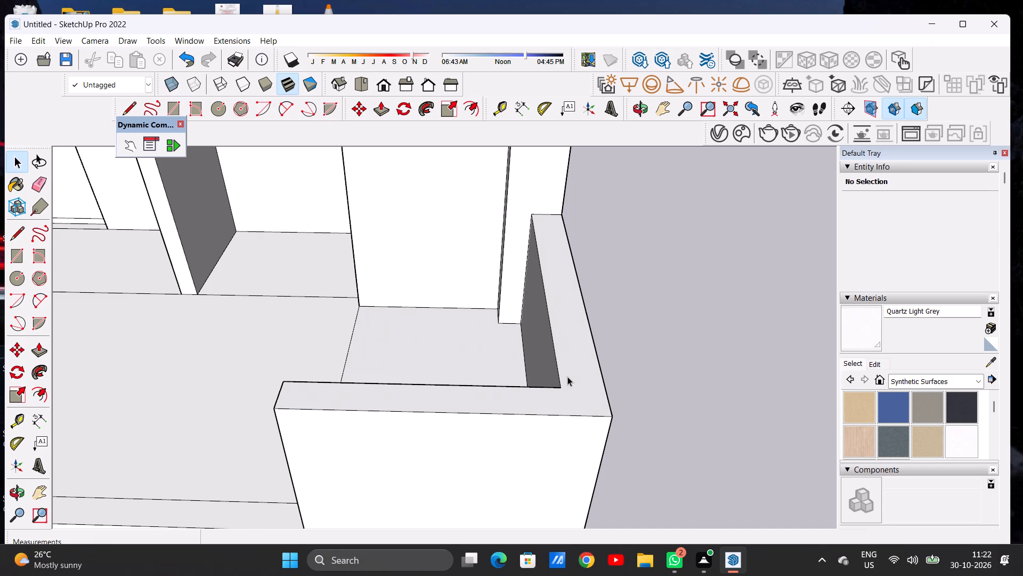
key(l)
click(559, 357)
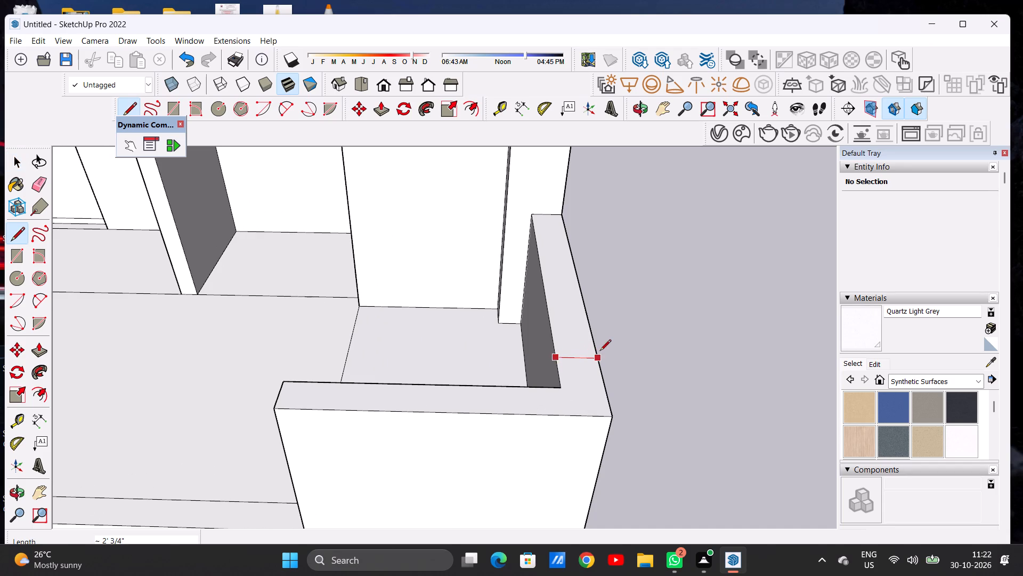
click(597, 352)
key(l)
click(562, 389)
click(565, 413)
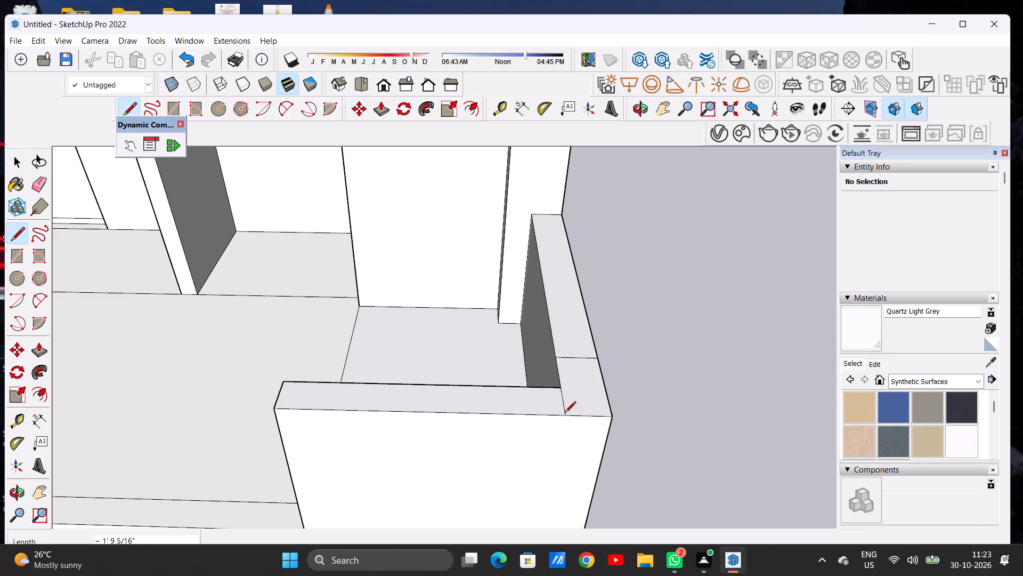
key(space)
Push/Pull the top of the front wall section beside that corner down about 4' 2", leaving the corner as a pillar.
key(p)
click(527, 404)
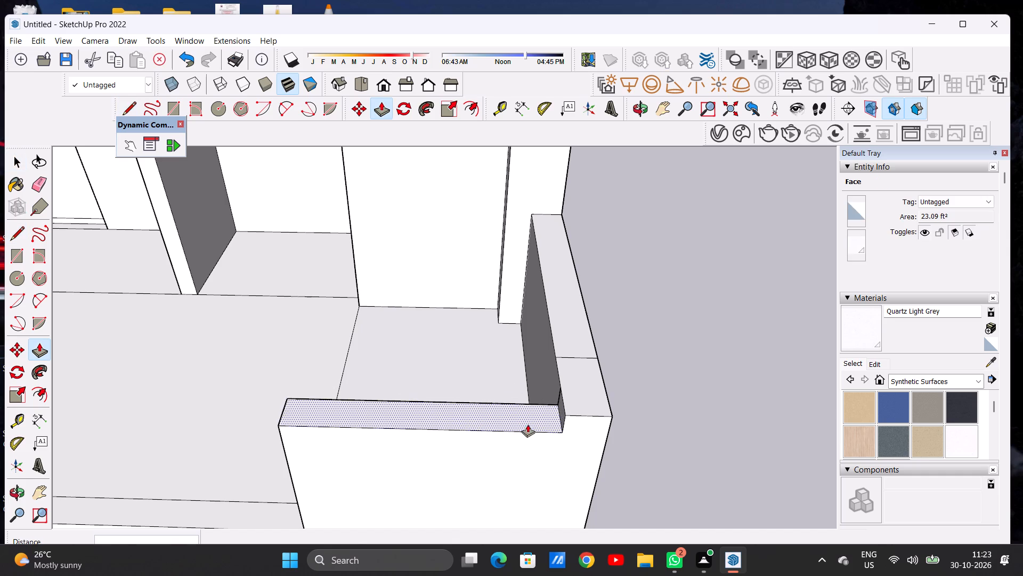
click(529, 465)
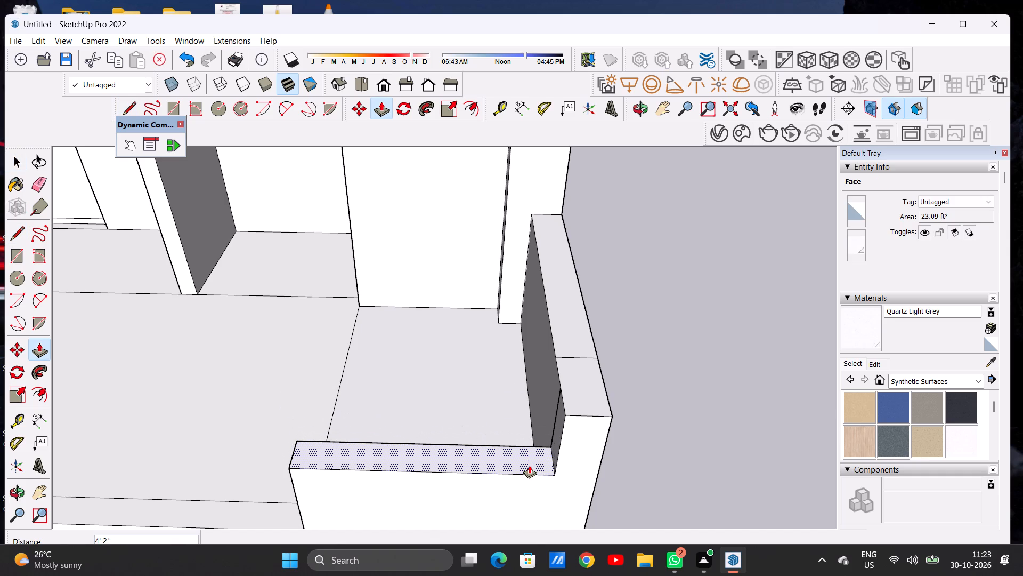
Push/Pull the top of the side wall behind the corner pillar down 4' 2" to match the lowered front wall section.
key(space)
scroll(534, 435, down, 11)
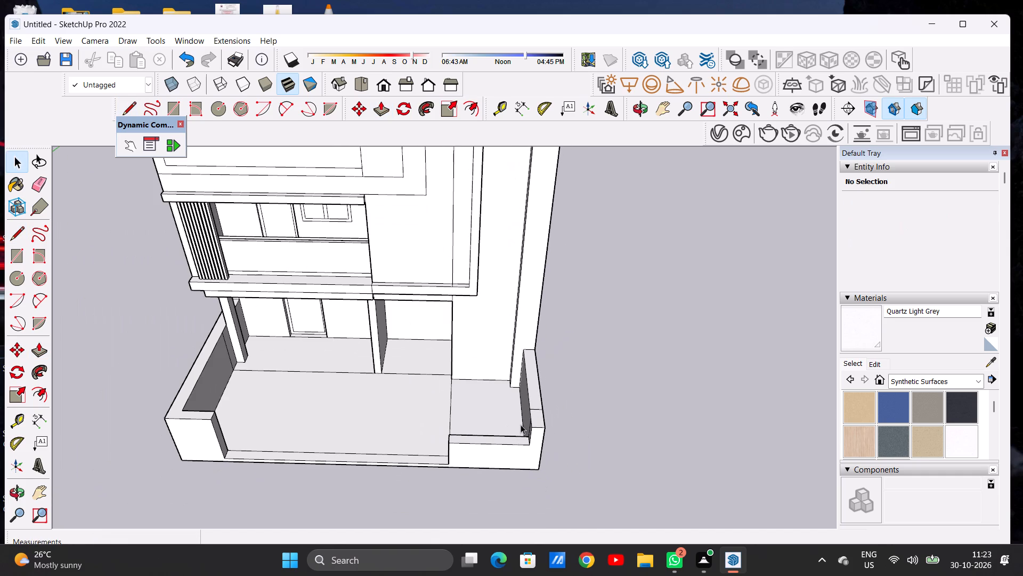
middle_drag(516, 425, 516, 366)
scroll(540, 390, up, 1)
scroll(540, 390, down, 1)
scroll(540, 390, up, 5)
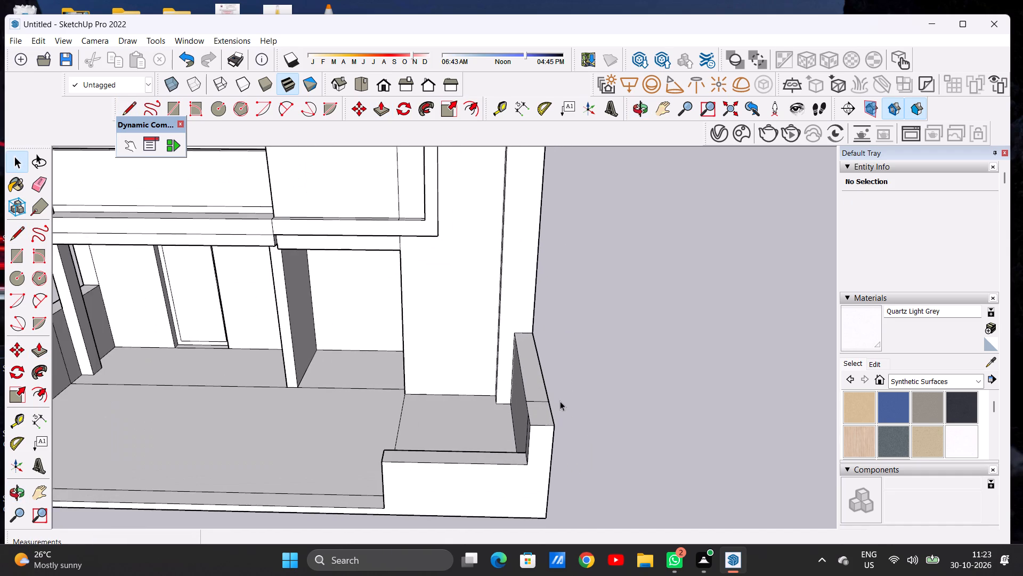
middle_drag(599, 390, 660, 379)
middle_click(660, 379)
middle_drag(542, 403, 637, 408)
scroll(578, 337, up, 3)
scroll(582, 334, down, 1)
scroll(582, 334, up, 1)
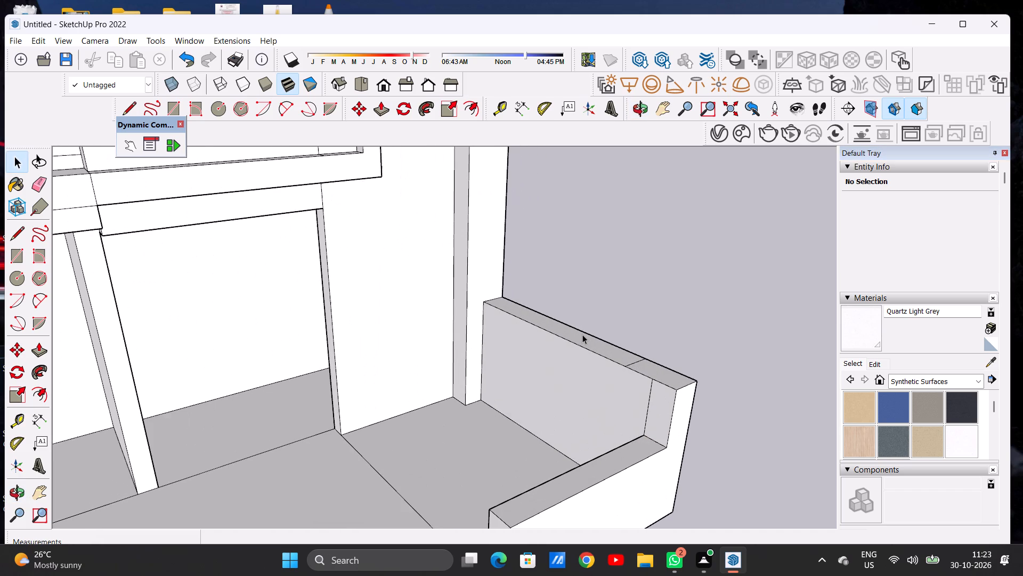
scroll(582, 334, up, 1)
key(p)
scroll(608, 338, up, 5)
click(618, 364)
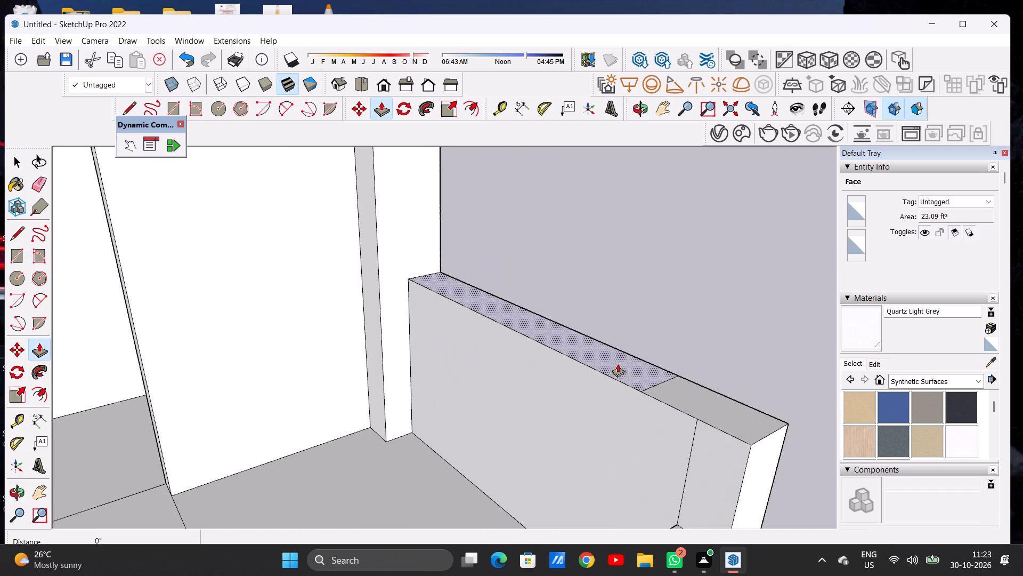
scroll(610, 383, down, 16)
scroll(627, 413, up, 5)
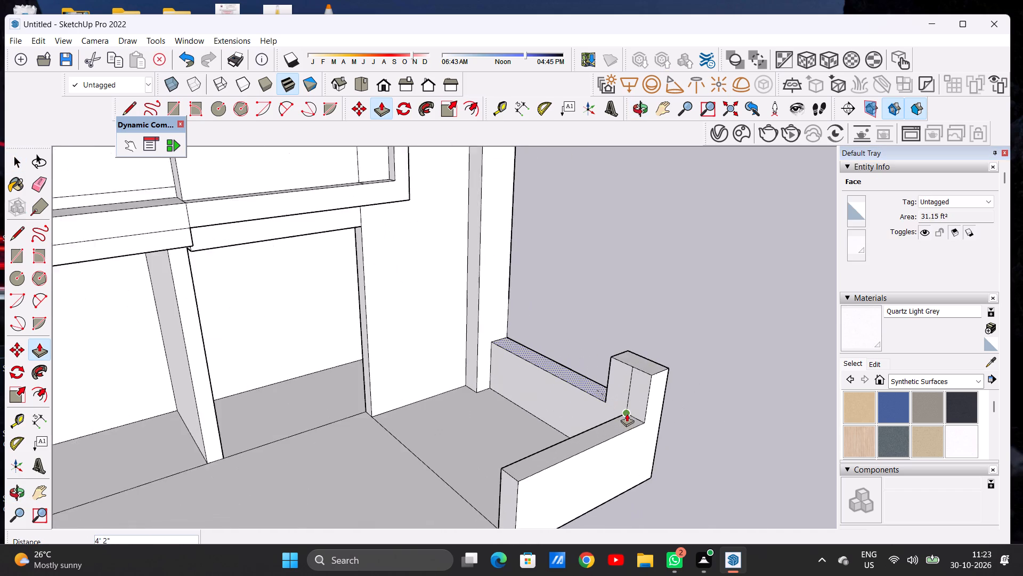
scroll(627, 413, up, 7)
click(628, 410)
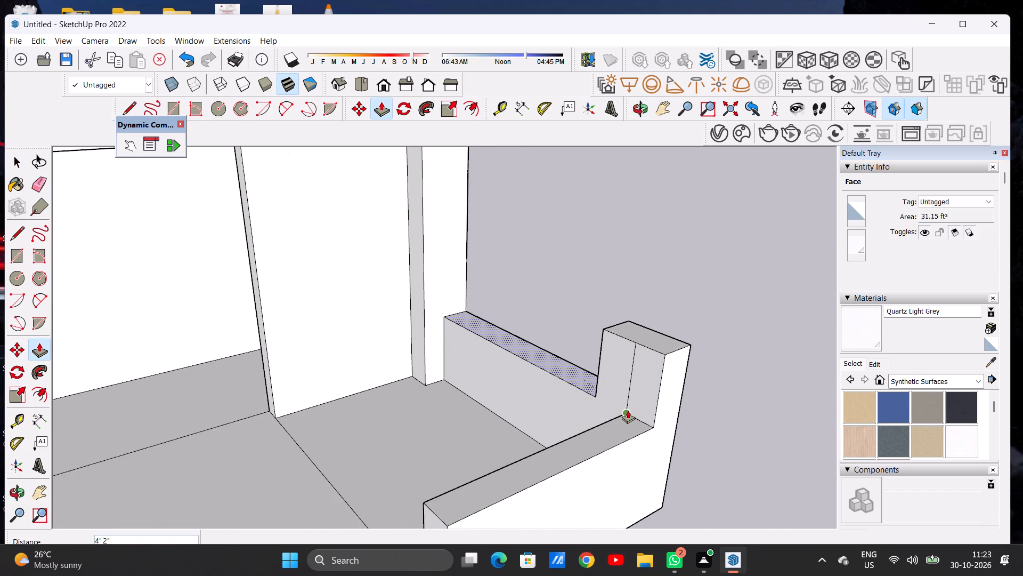
key(space)
Examine the corner pillar, the lowered walls and the front entrance opening from the side, front and above.
scroll(643, 391, up, 1)
middle_drag(607, 367, 379, 366)
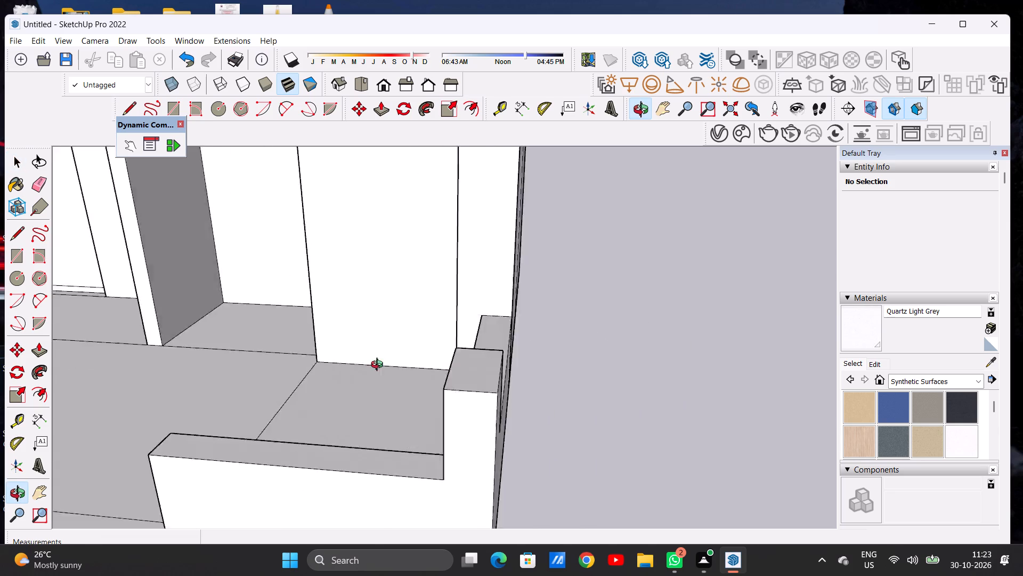
middle_drag(379, 366, 217, 363)
scroll(285, 372, down, 1)
middle_drag(388, 374, 385, 361)
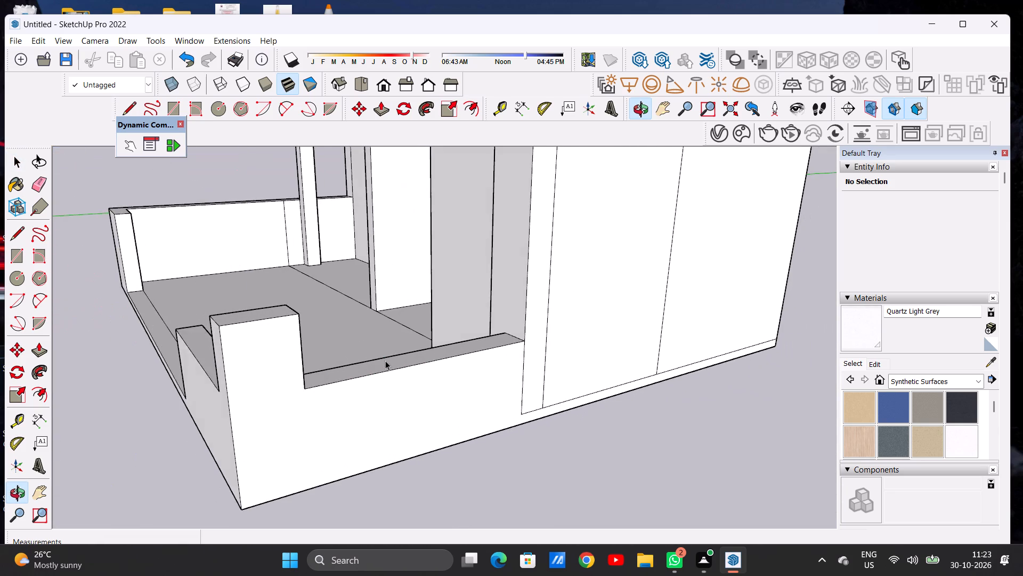
scroll(395, 398, down, 13)
middle_click(326, 399)
middle_drag(334, 396, 548, 359)
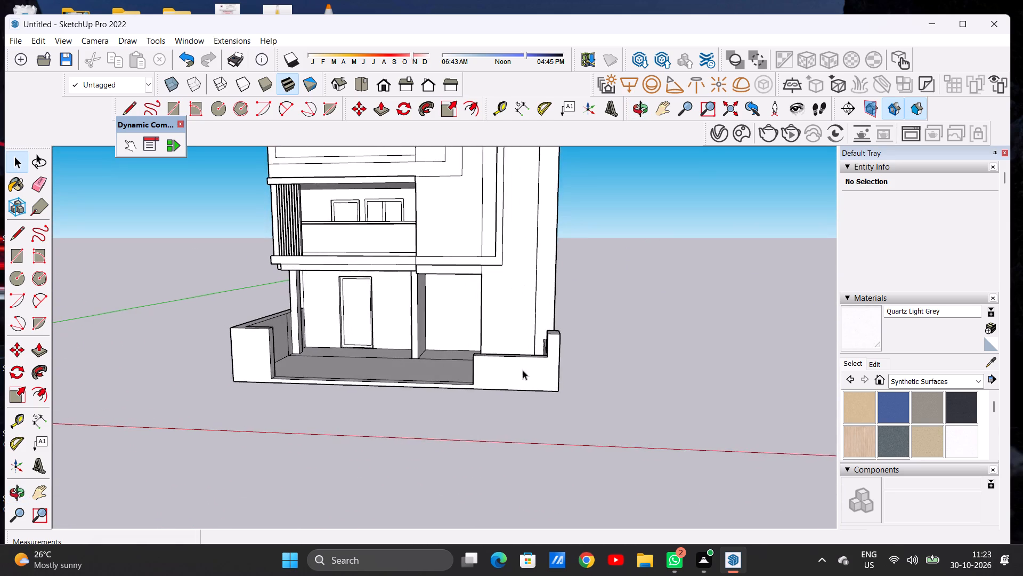
scroll(429, 386, down, 4)
middle_drag(473, 374, 501, 441)
scroll(405, 381, up, 3)
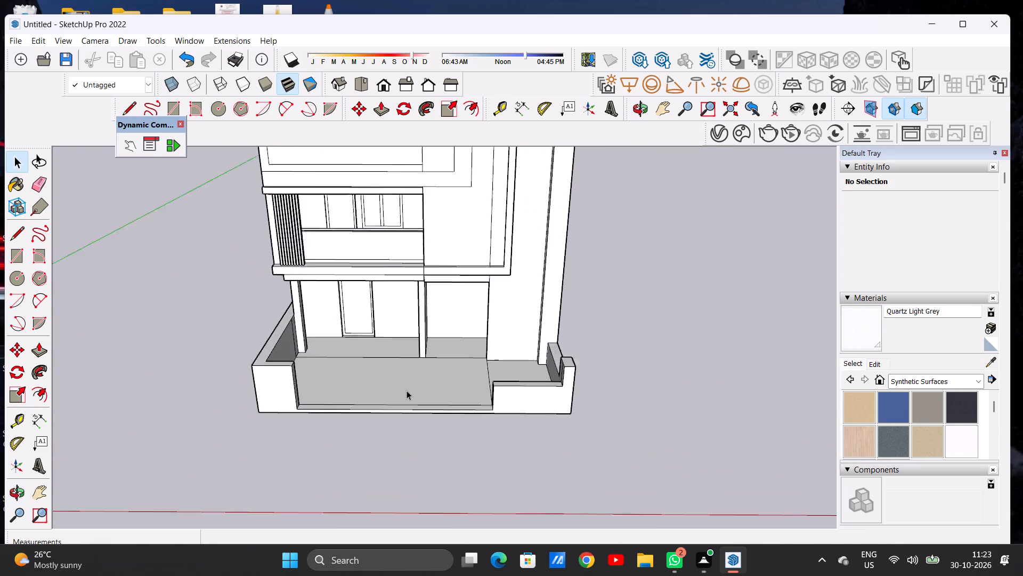
scroll(407, 390, up, 4)
scroll(448, 398, down, 7)
middle_drag(449, 396, 450, 448)
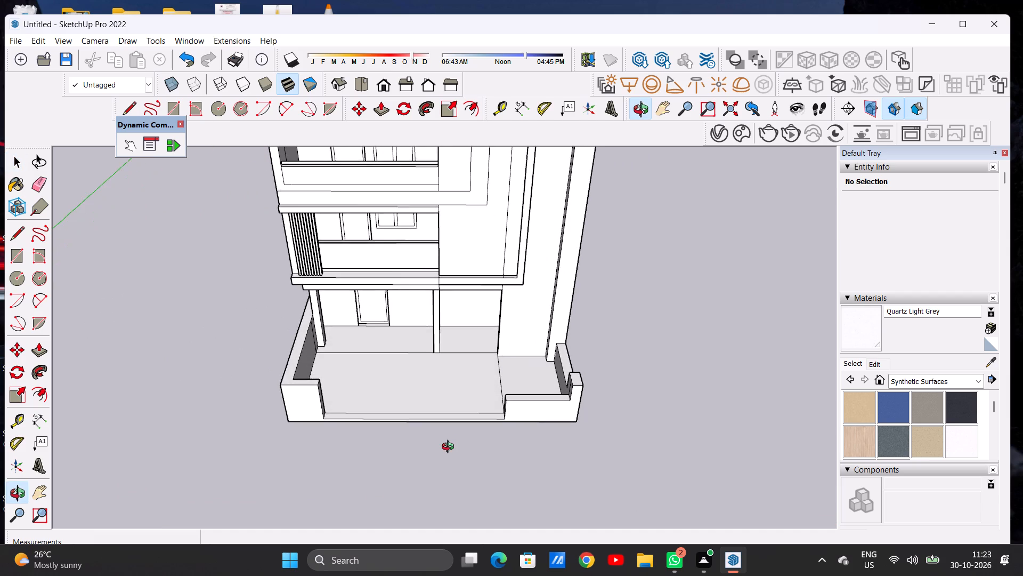
middle_drag(450, 448, 450, 455)
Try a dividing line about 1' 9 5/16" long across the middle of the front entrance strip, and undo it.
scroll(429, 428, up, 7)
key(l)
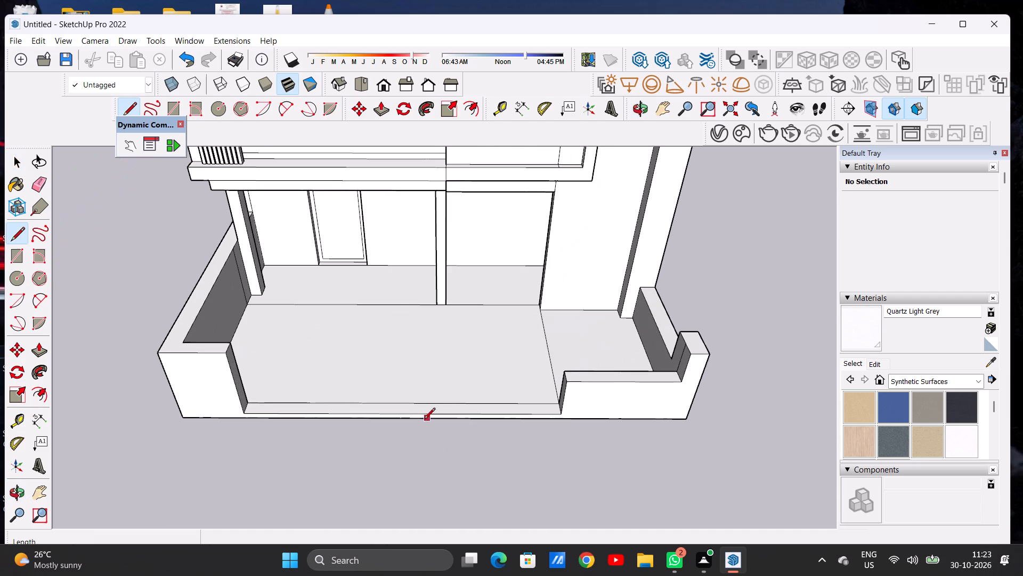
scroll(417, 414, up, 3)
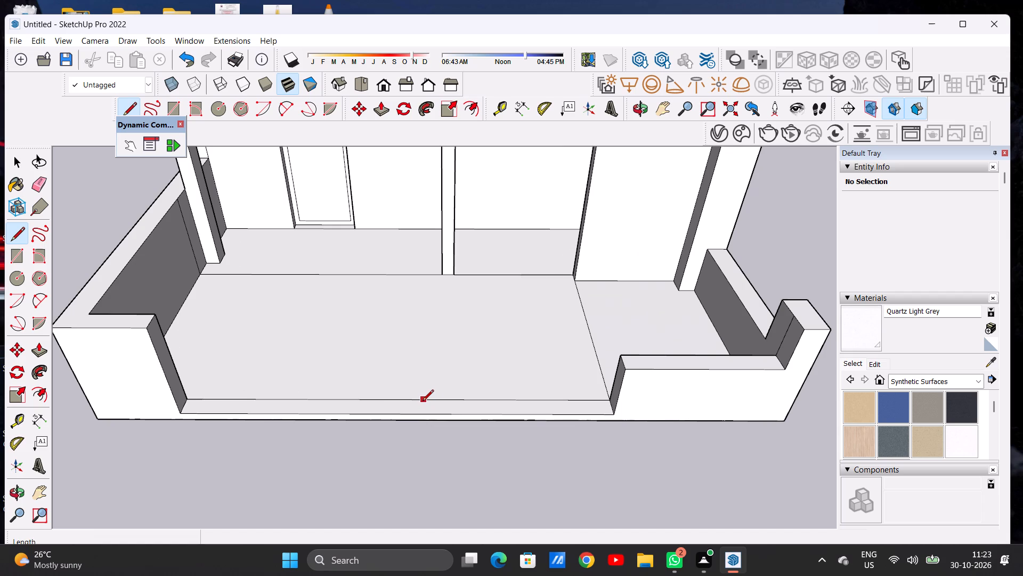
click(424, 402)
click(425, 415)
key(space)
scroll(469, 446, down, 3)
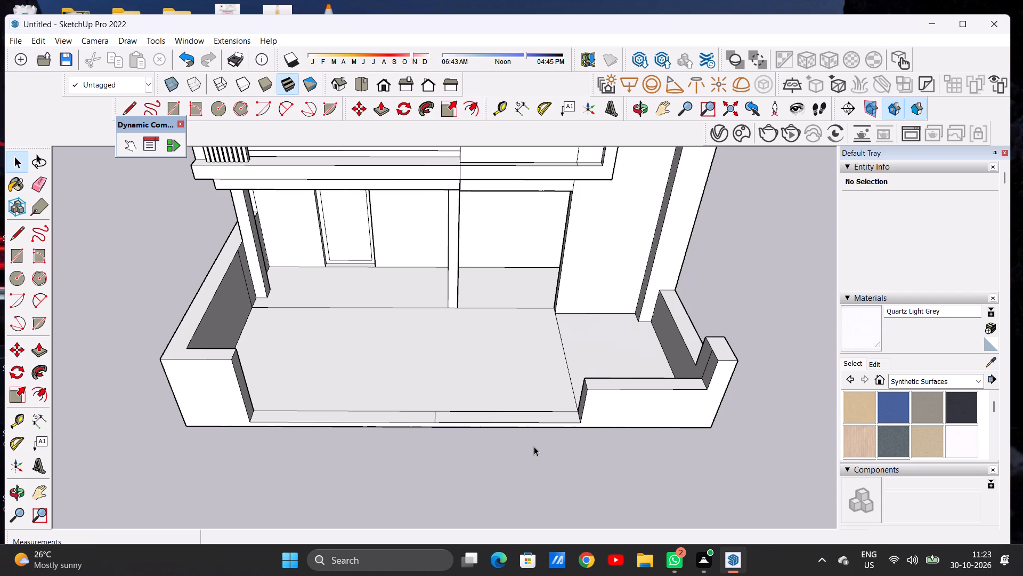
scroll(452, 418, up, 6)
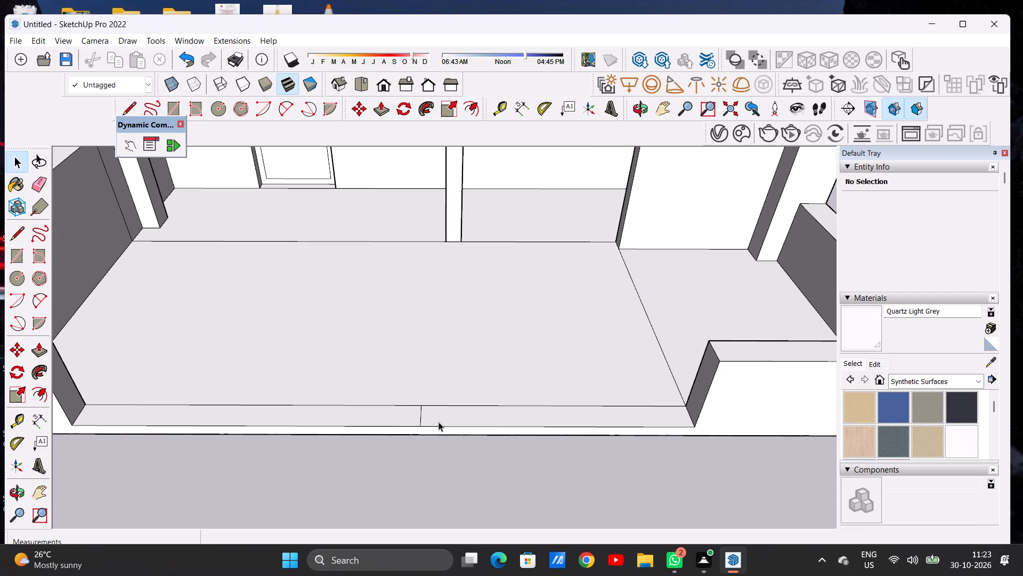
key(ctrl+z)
Divide the front entrance strip with a line about 1' 9 5/16" long, closer to the lowered front wall.
key(l)
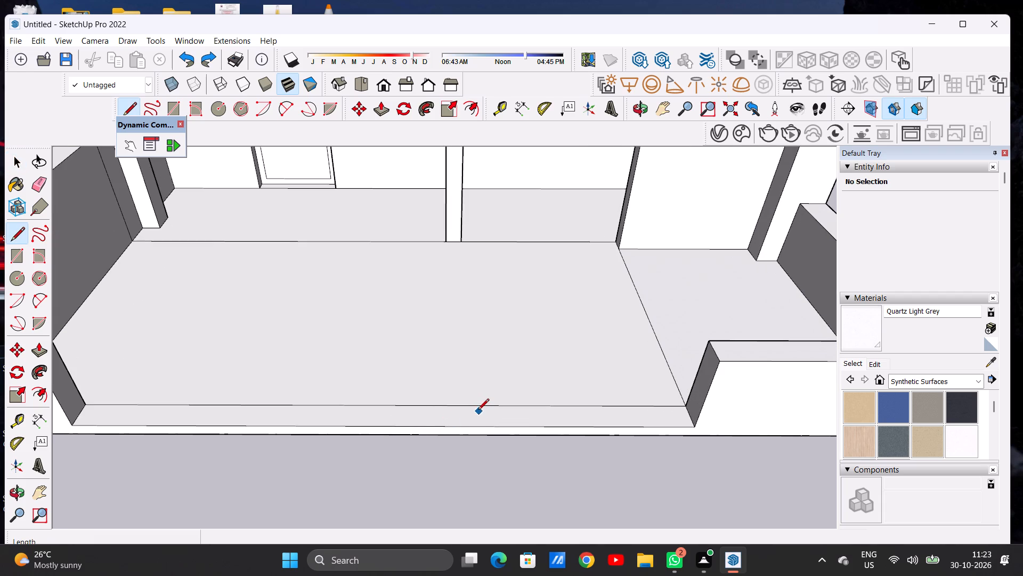
click(480, 405)
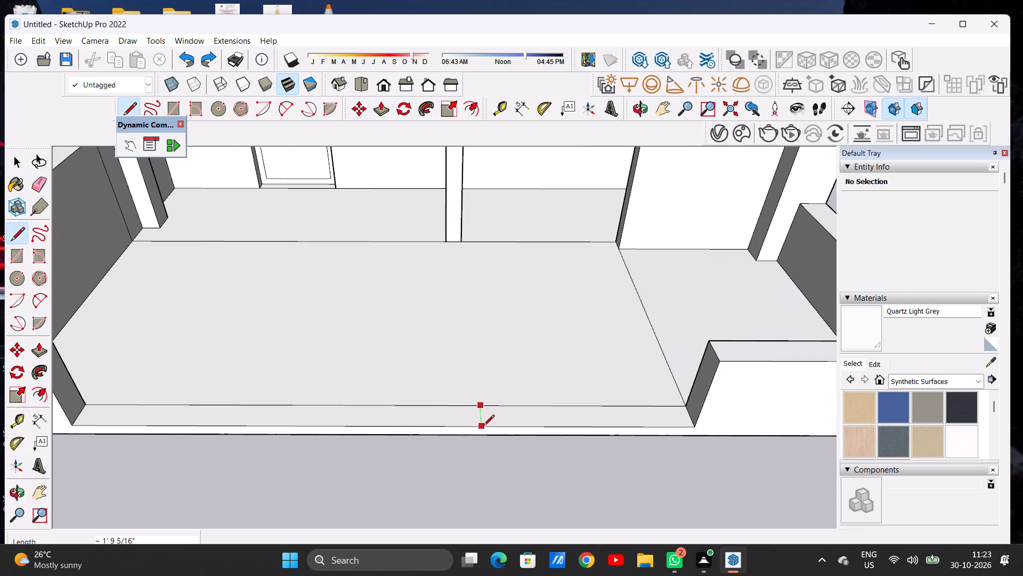
click(483, 427)
key(space)
scroll(567, 456, down, 5)
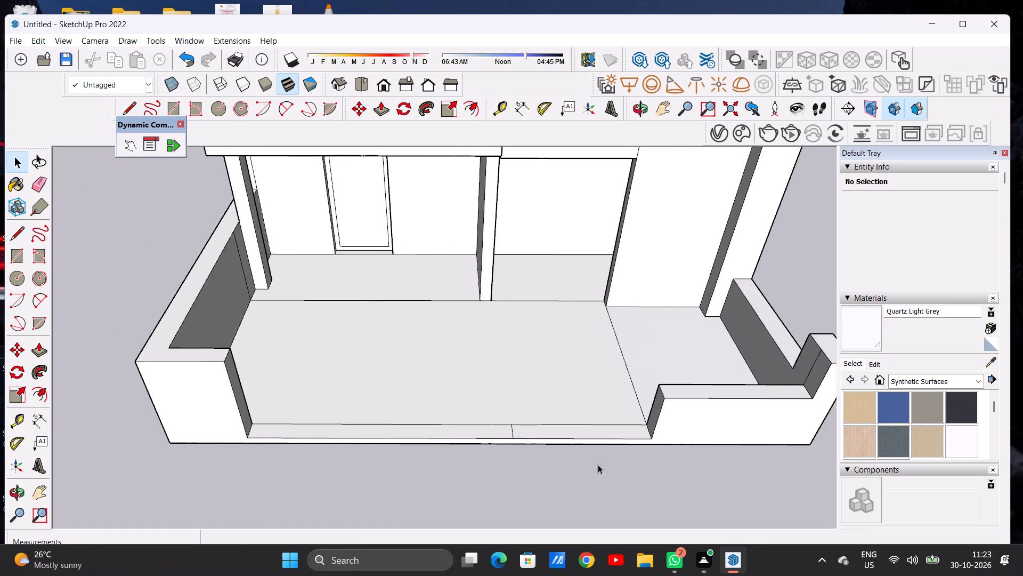
Push/Pull the strip section beside the lowered front wall up about 9' 5 13/16" to the height of the opposite front wall.
middle_drag(595, 463, 571, 446)
key(p)
scroll(628, 422, up, 6)
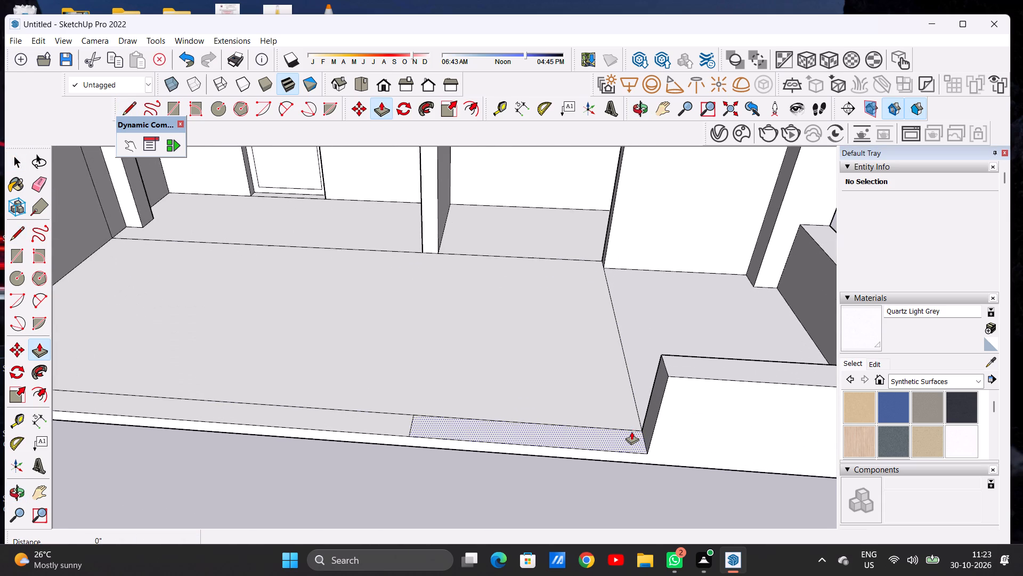
click(631, 440)
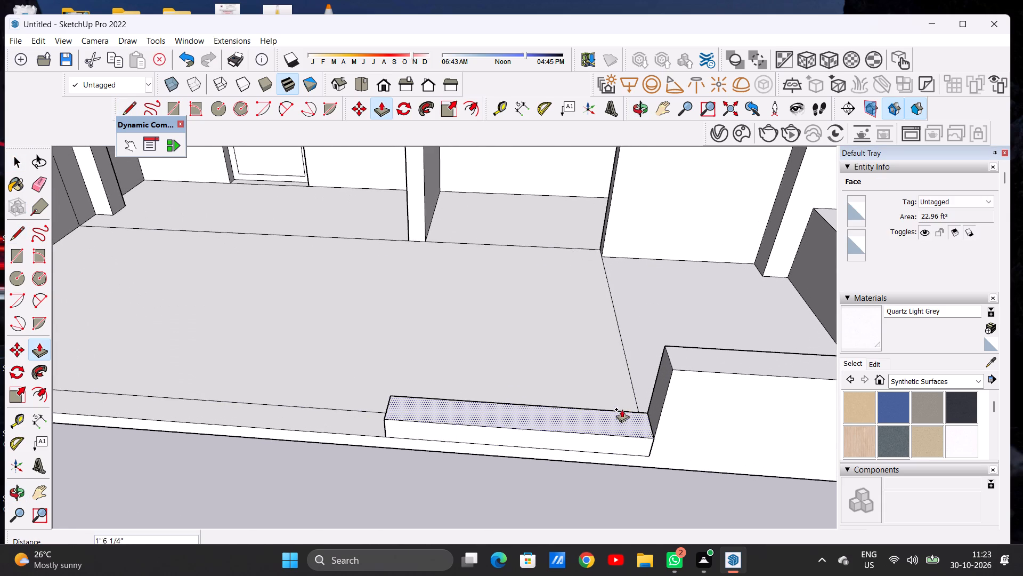
scroll(619, 412, down, 12)
scroll(642, 382, up, 7)
scroll(636, 383, down, 7)
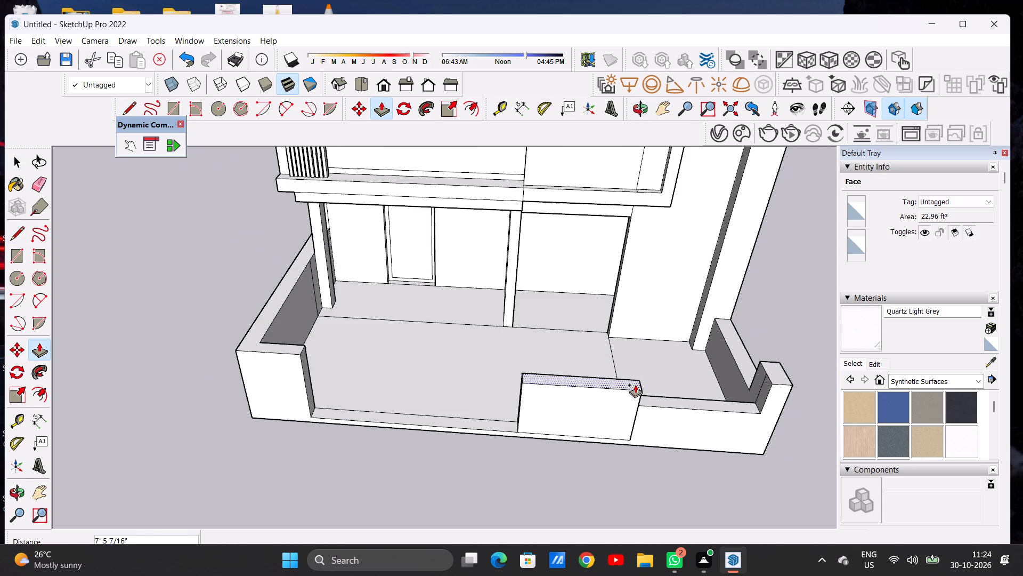
scroll(635, 385, down, 2)
scroll(637, 374, up, 2)
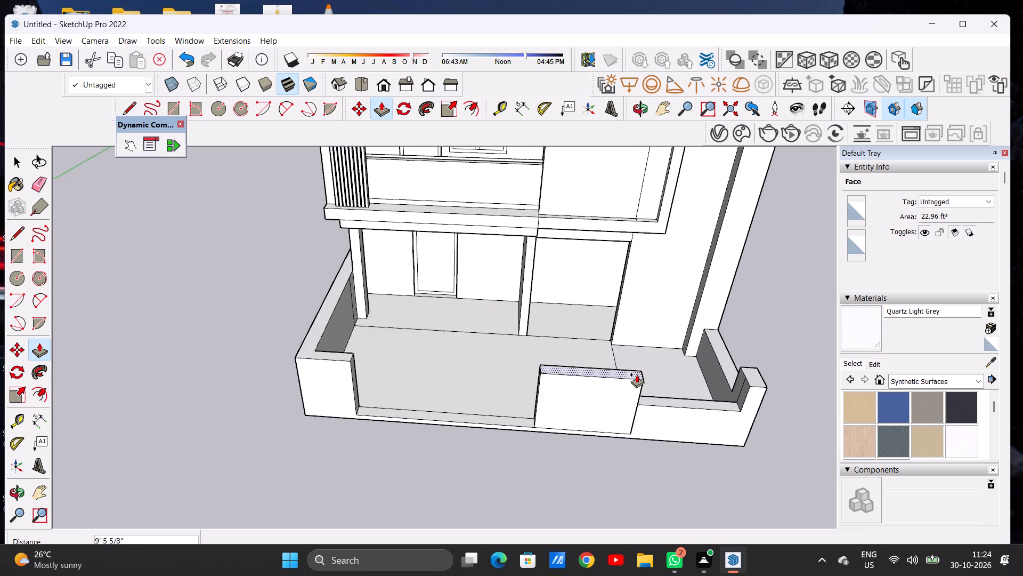
scroll(637, 374, up, 1)
scroll(637, 374, down, 1)
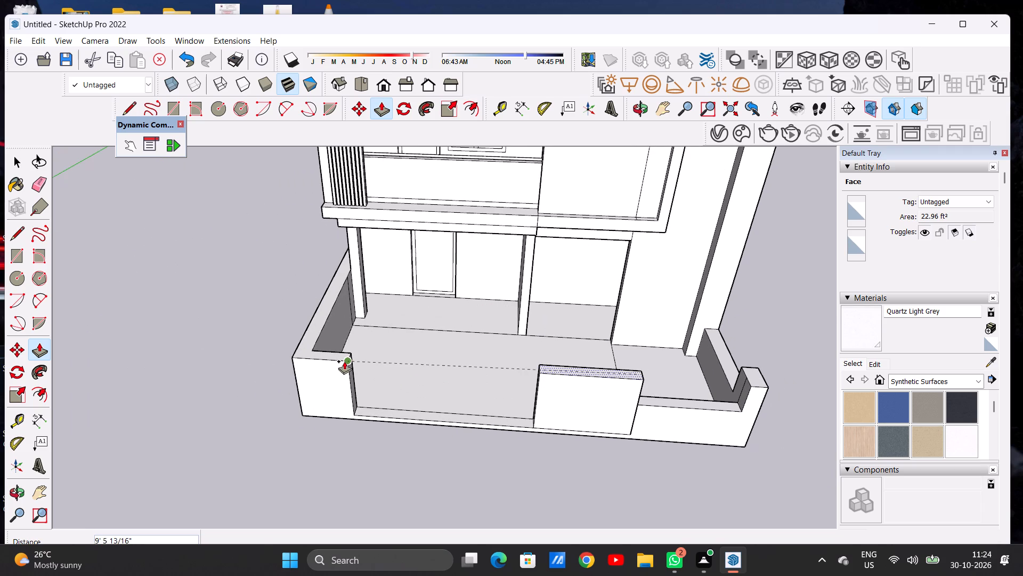
click(344, 361)
key(space)
Draw two lines about 1' 9 5/16" long across the remaining entrance strip, one close beside the new wall block and one slightly farther away.
middle_drag(440, 407, 449, 324)
scroll(387, 358, down, 4)
middle_drag(457, 389, 480, 426)
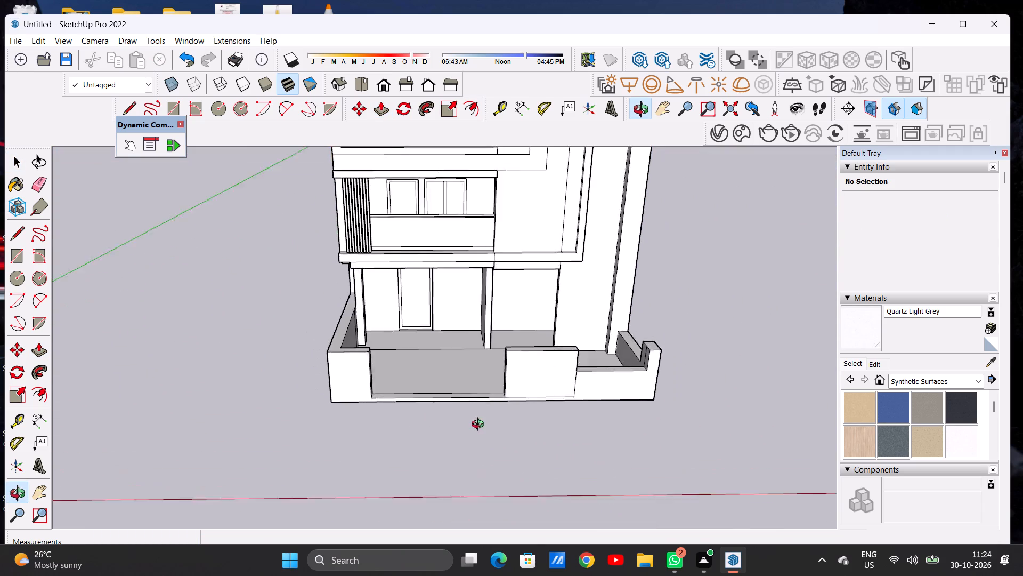
middle_drag(480, 426, 475, 484)
scroll(488, 411, up, 7)
middle_drag(484, 411, 467, 450)
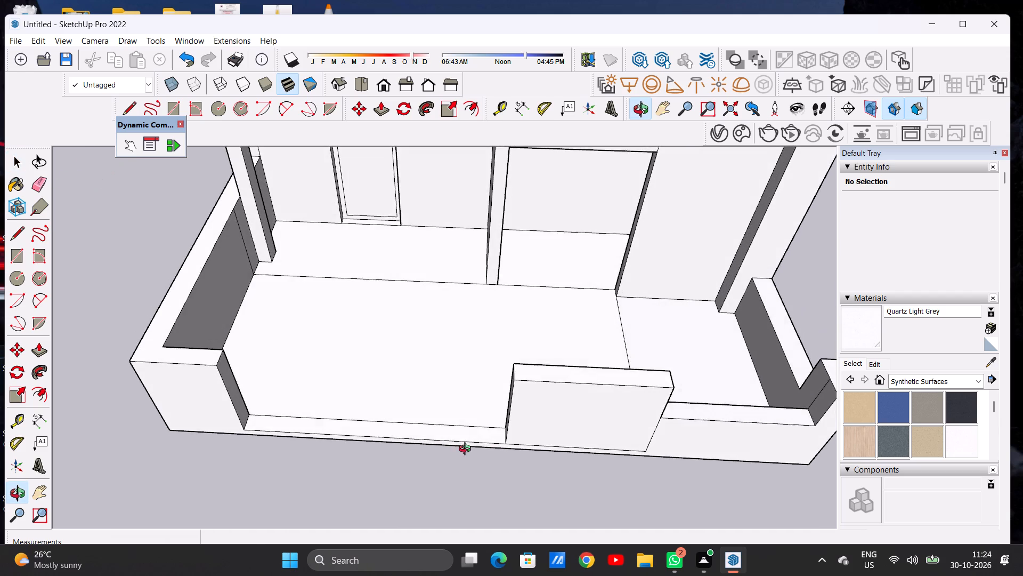
middle_drag(467, 450, 477, 452)
scroll(487, 444, up, 4)
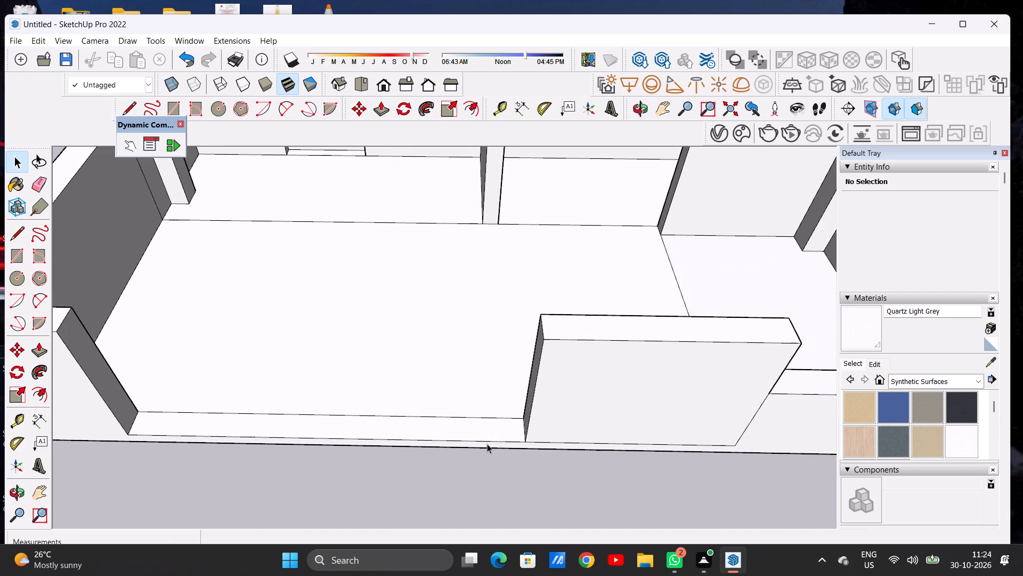
key(l)
scroll(520, 415, up, 2)
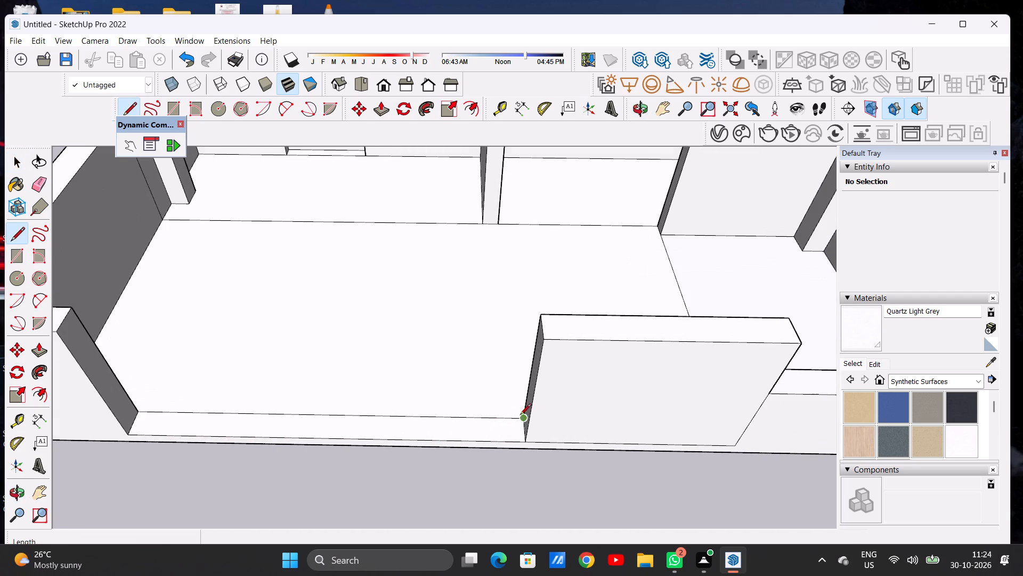
scroll(520, 415, up, 4)
click(514, 422)
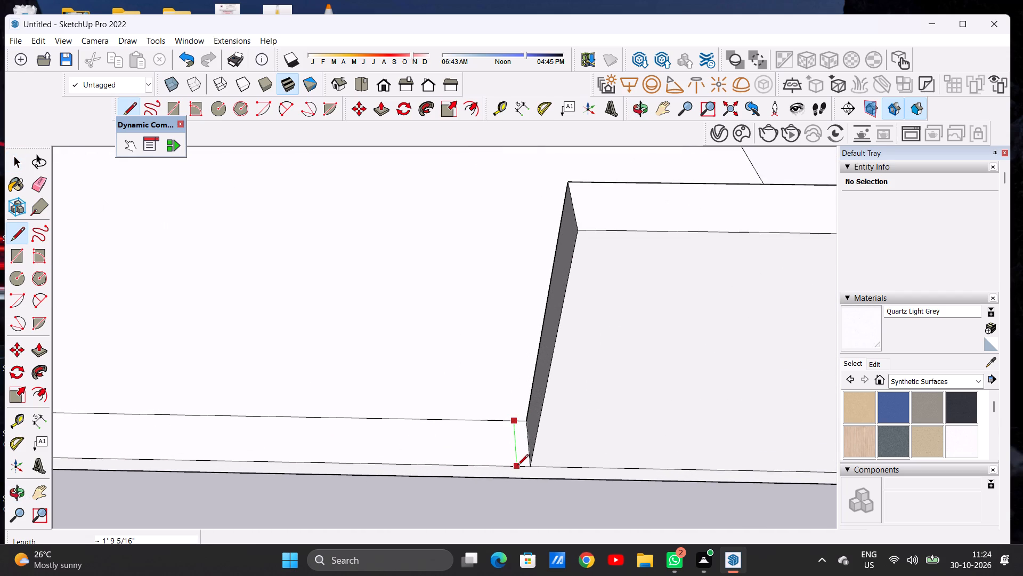
click(517, 466)
scroll(527, 466, down, 4)
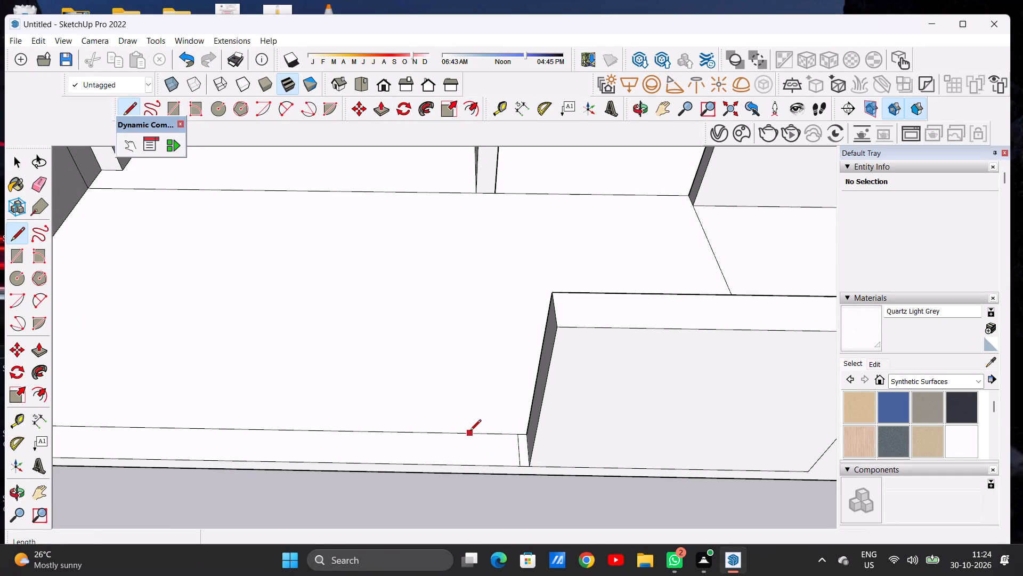
click(469, 431)
click(474, 461)
Draw a line about 1' 9 5/16" long across the entrance strip near the opposite front wall.
scroll(477, 462, down, 10)
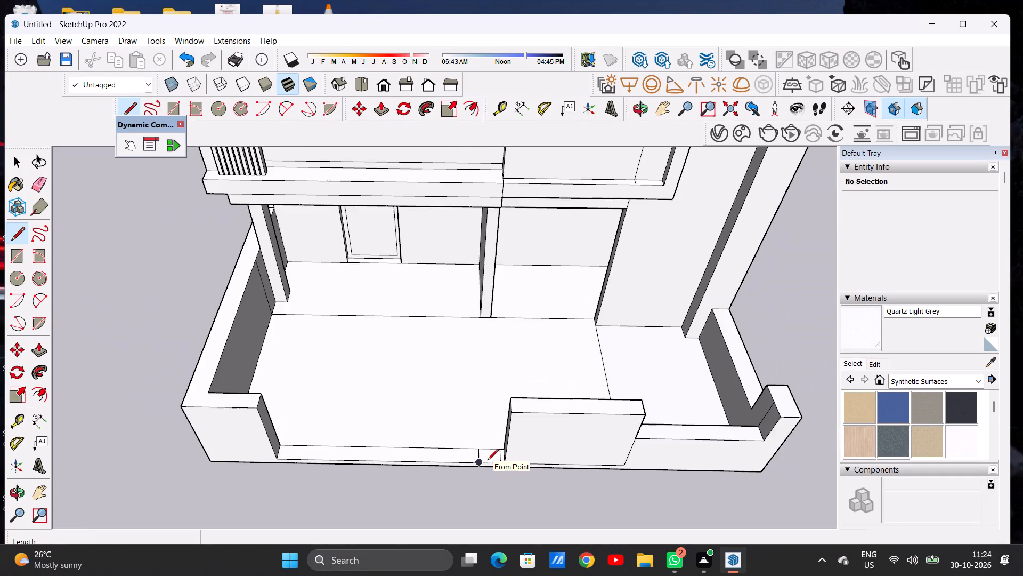
scroll(451, 444, down, 5)
scroll(354, 457, up, 6)
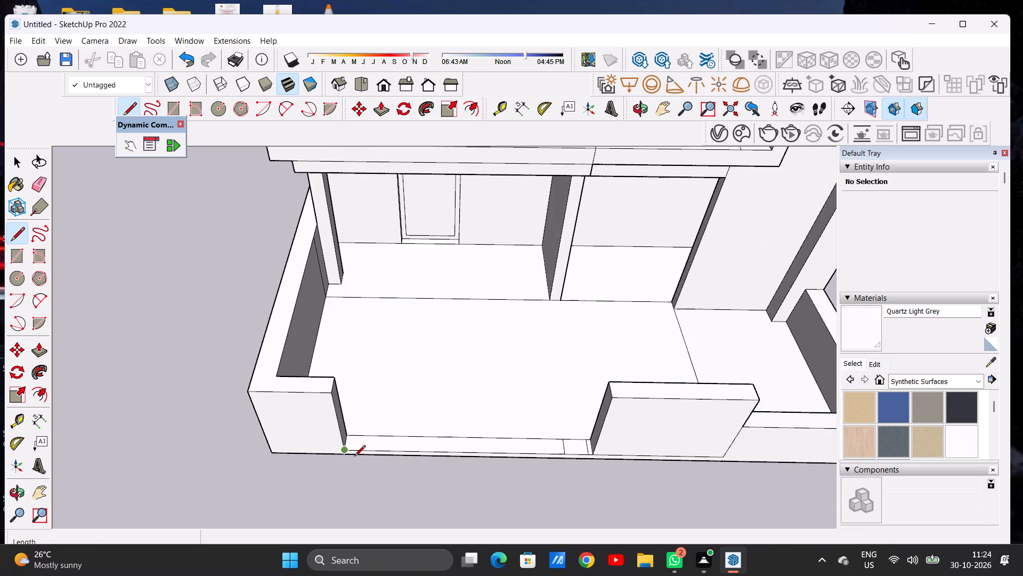
scroll(370, 447, up, 8)
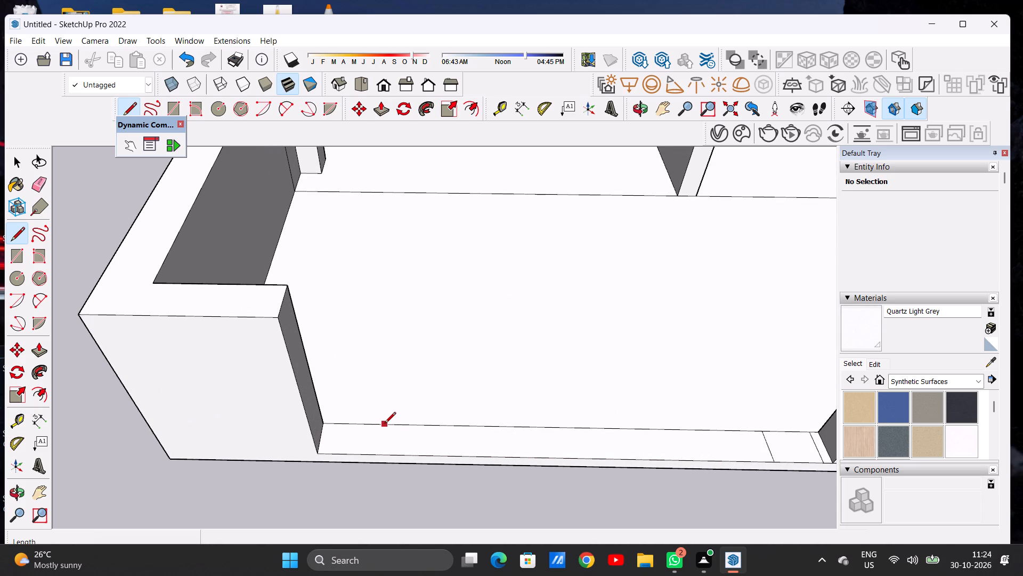
click(385, 424)
click(383, 450)
Push/Pull the entrance strip's end section beside the corner front wall up about 9' 5 13/16", level with that wall.
key(space)
scroll(369, 451, down, 7)
middle_drag(373, 462, 370, 433)
scroll(362, 433, up, 5)
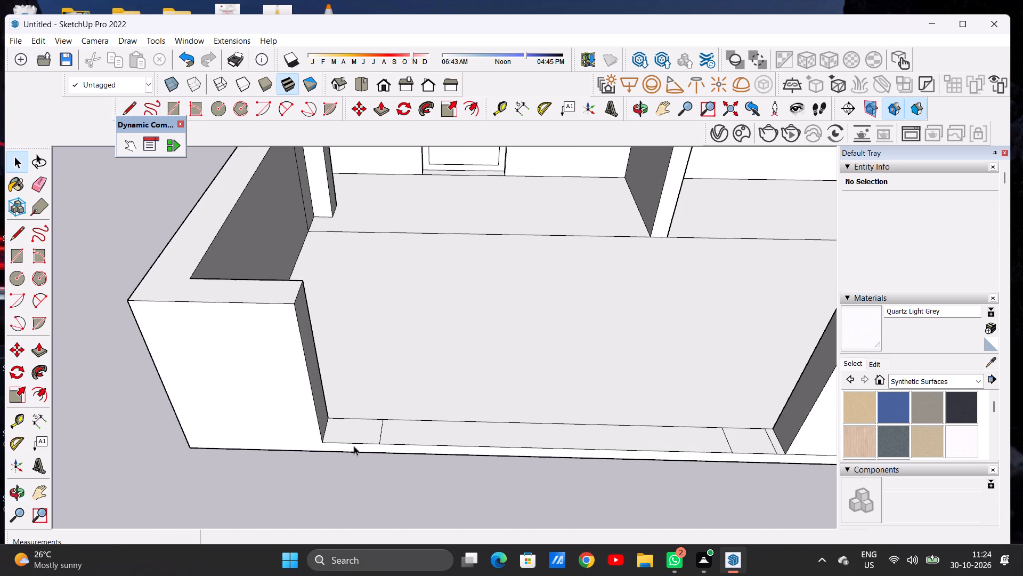
key(p)
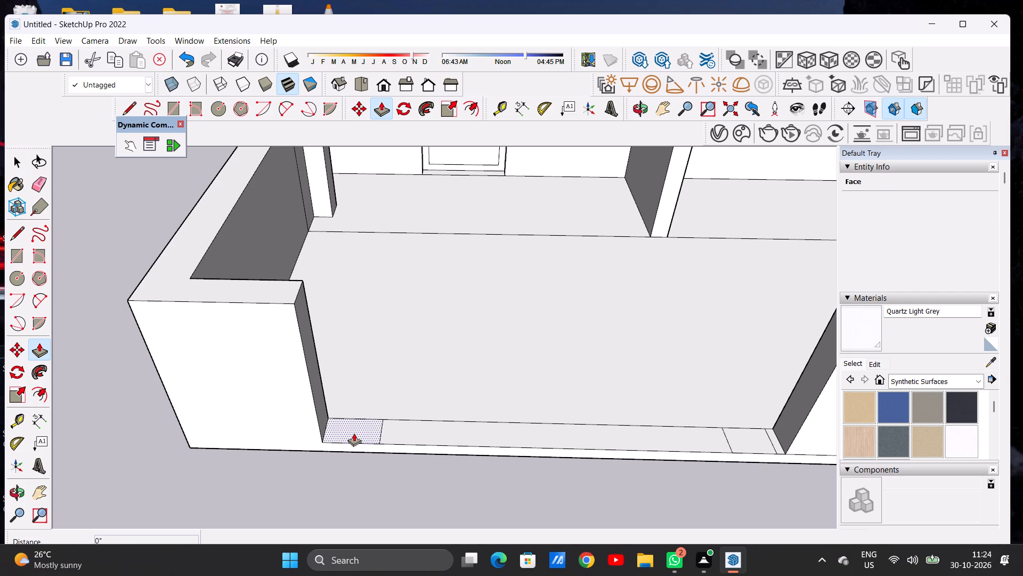
click(354, 433)
scroll(354, 411, down, 6)
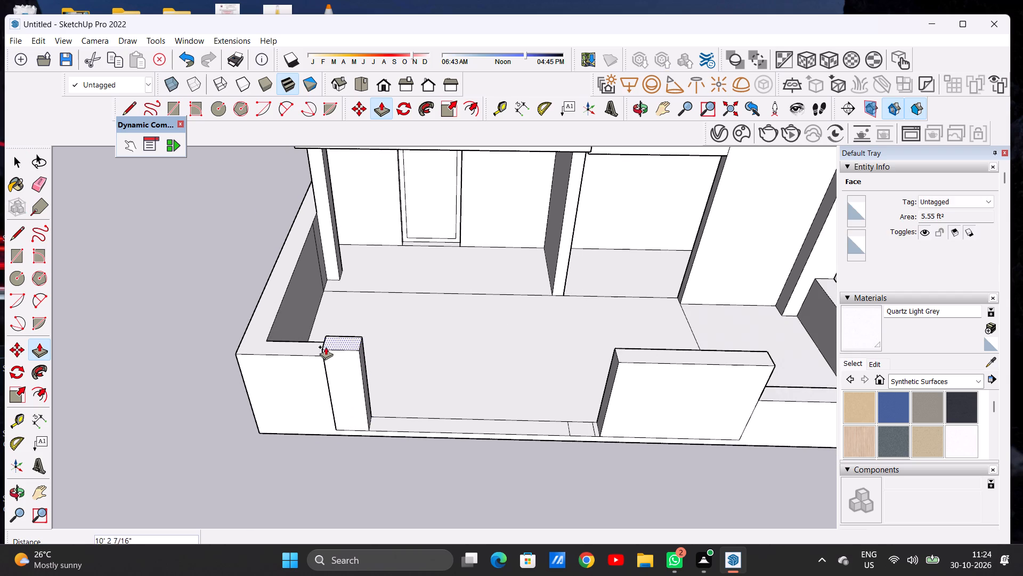
scroll(327, 350, up, 7)
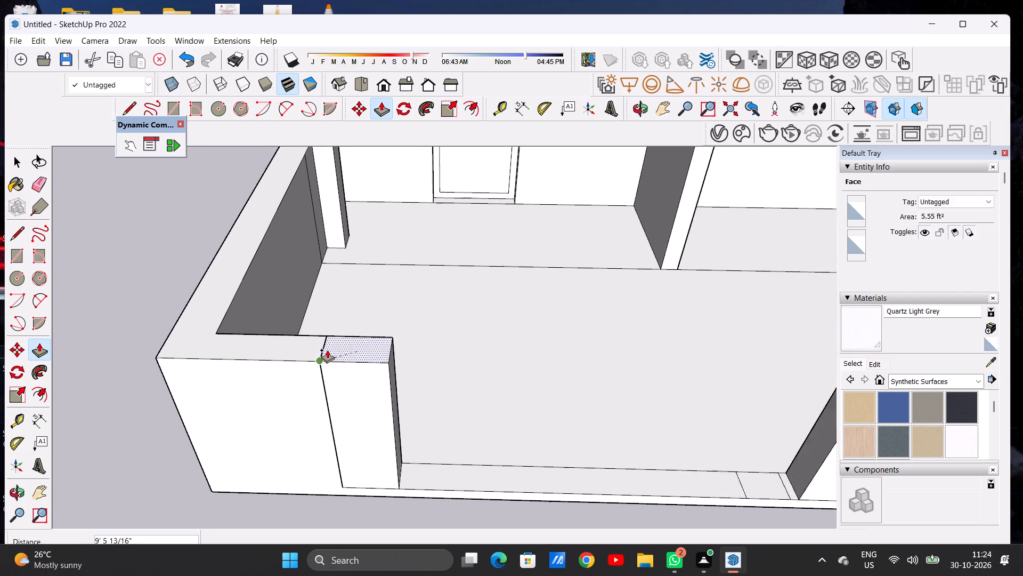
click(318, 362)
Push/Pull the top of the new corner-side pillar up another 9 1/4" above the adjoining wall.
click(360, 353)
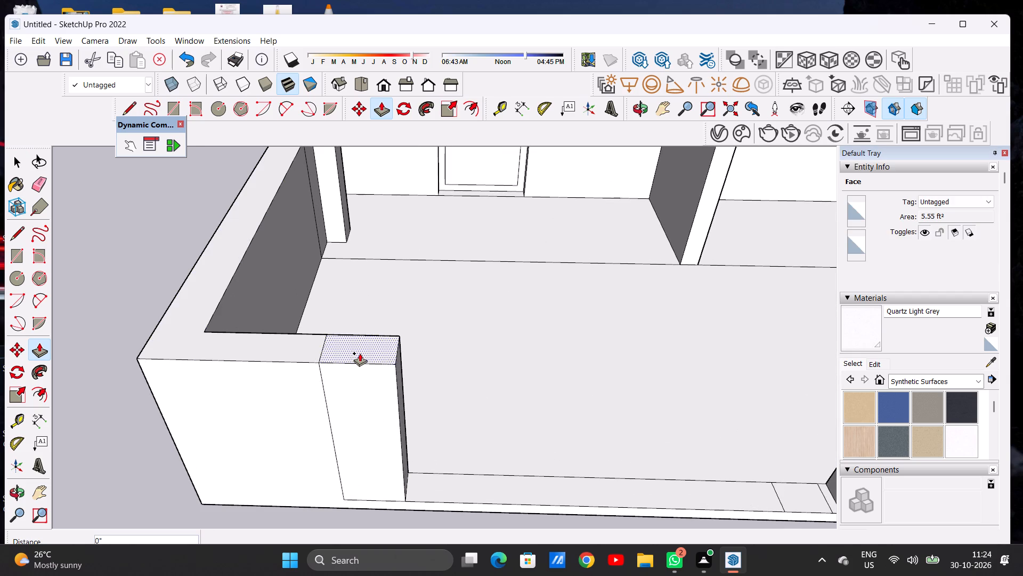
click(360, 339)
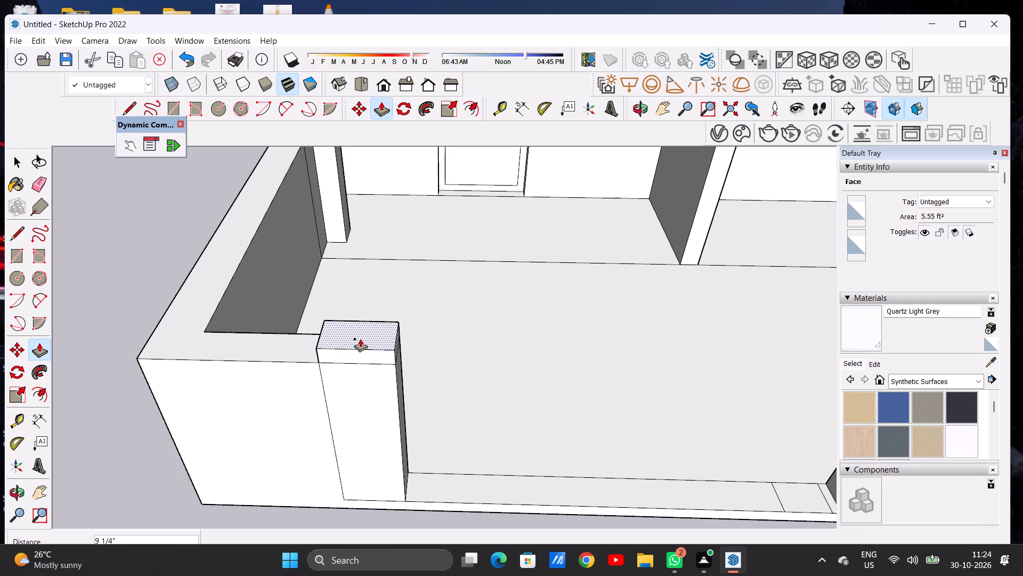
key(space)
Widen the opposite pillar footprint by drawing a line about 1' 9 5/16" long farther into the entrance and erasing the old divider.
scroll(377, 393, down, 7)
middle_drag(388, 416, 391, 316)
scroll(387, 394, down, 2)
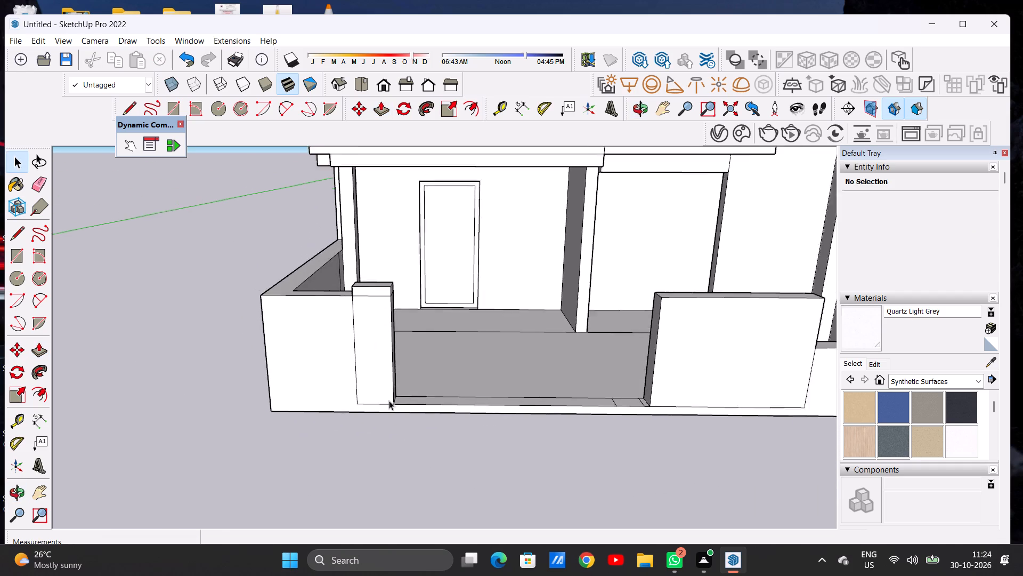
scroll(389, 401, down, 4)
middle_drag(505, 399, 497, 492)
scroll(514, 453, up, 5)
scroll(520, 443, down, 1)
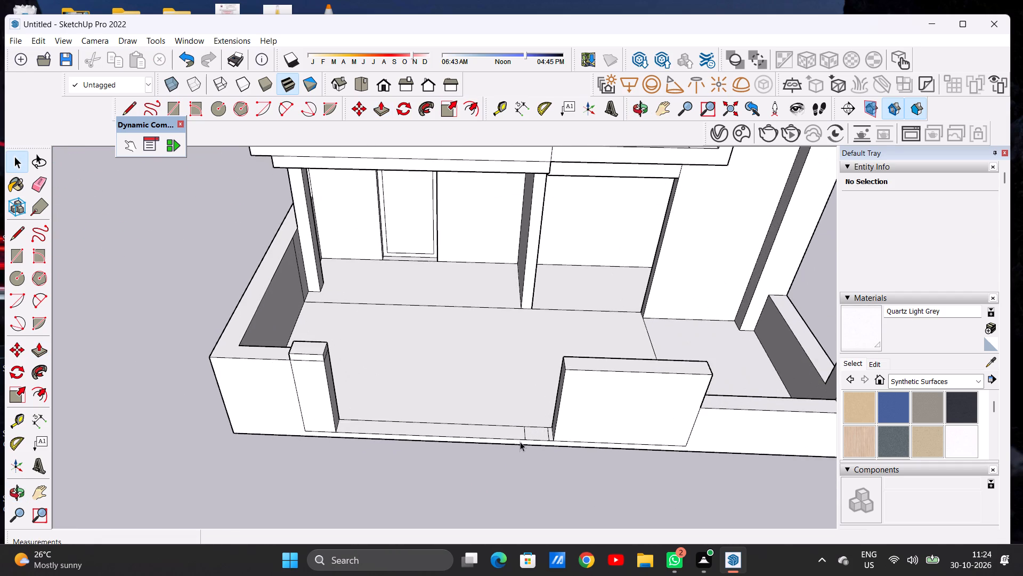
middle_drag(520, 442, 532, 461)
scroll(538, 439, up, 3)
scroll(477, 451, down, 1)
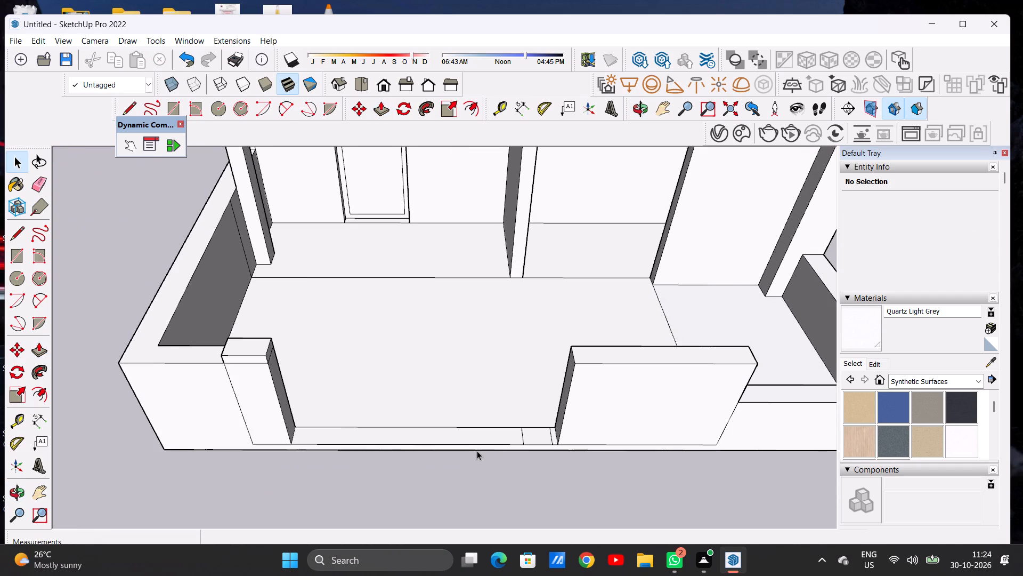
scroll(477, 451, down, 1)
scroll(534, 433, up, 7)
scroll(514, 444, down, 1)
scroll(514, 444, up, 2)
key(l)
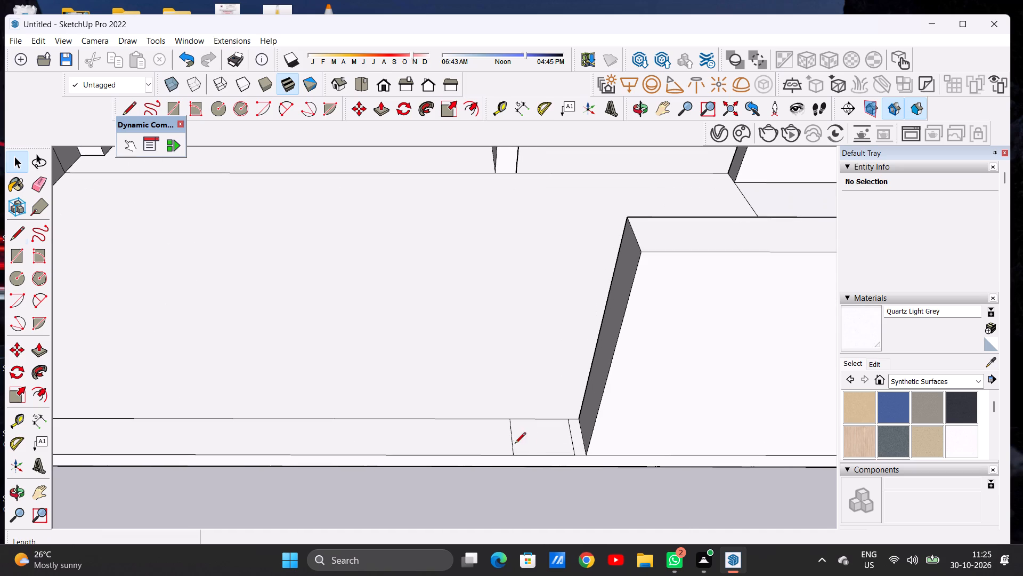
scroll(530, 442, up, 7)
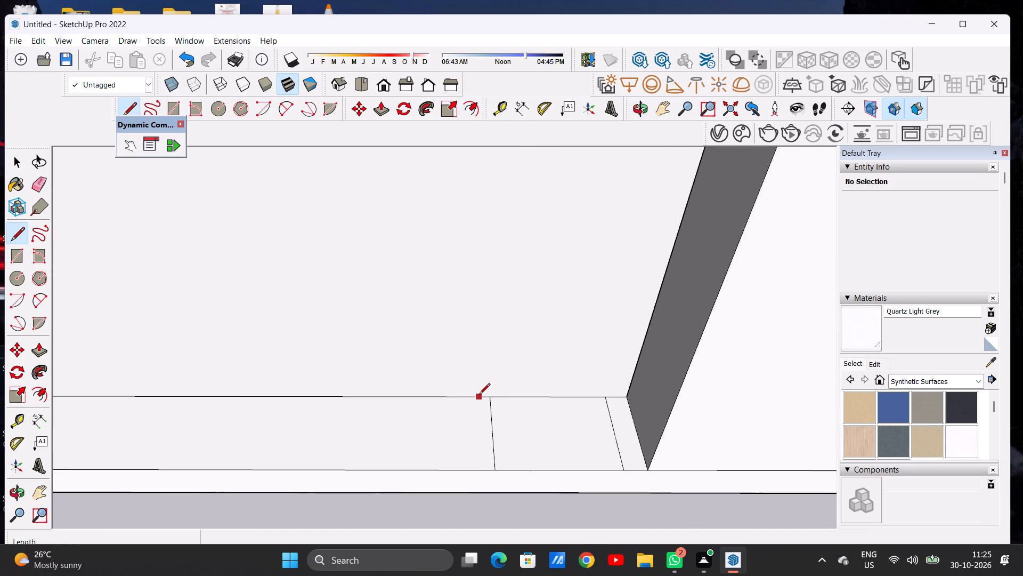
click(480, 395)
click(486, 470)
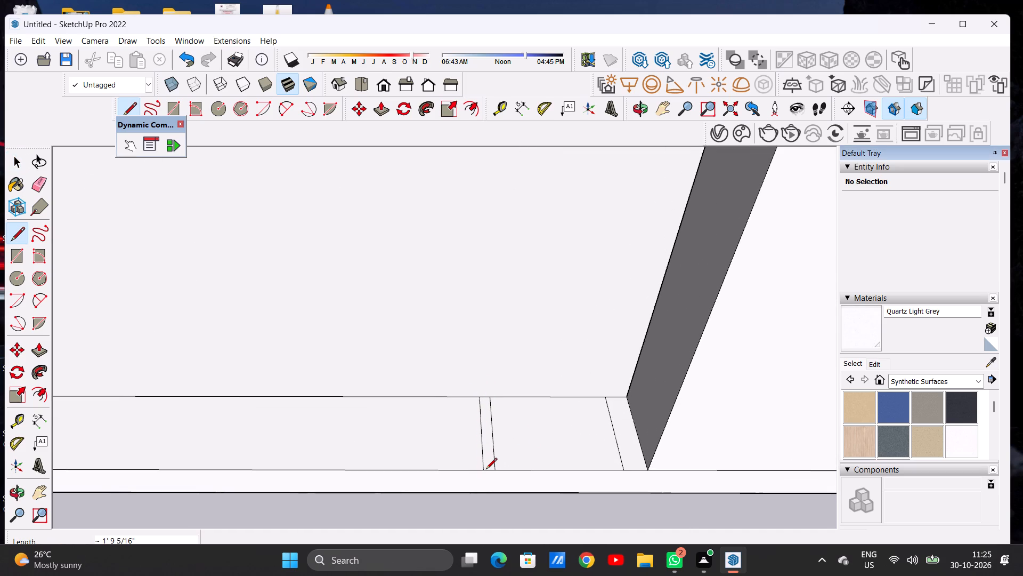
key(space)
text(E)
click(493, 452)
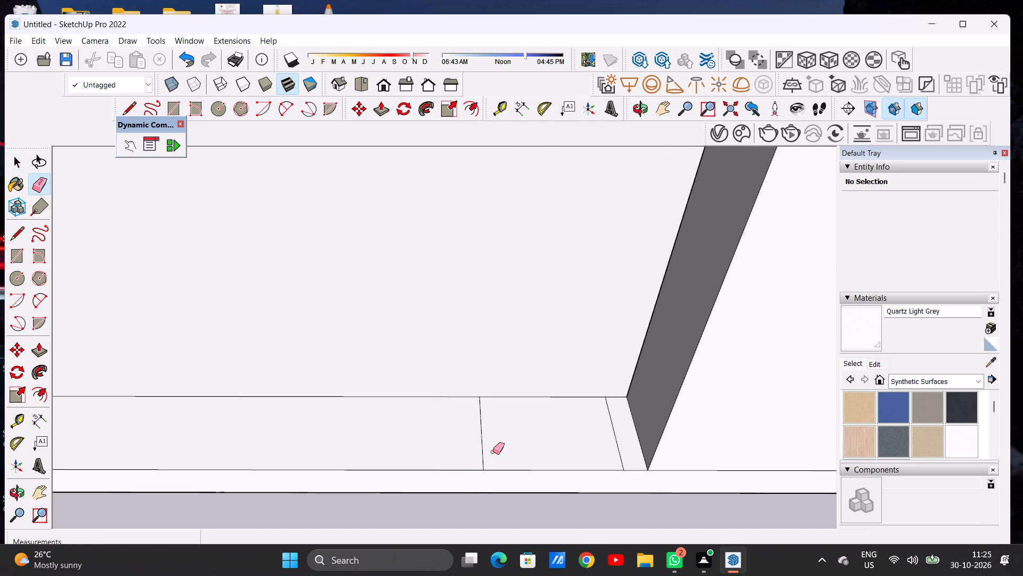
Push/Pull the widened footprint up about 9' 5 13/16" to the height of the front wall beside it.
key(p)
click(530, 447)
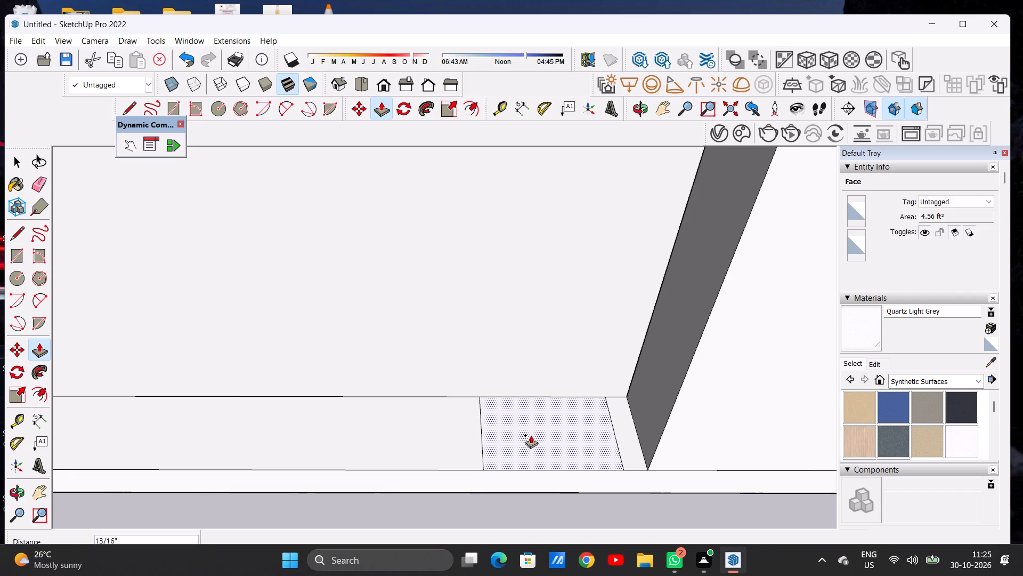
scroll(518, 395, down, 17)
scroll(570, 331, up, 7)
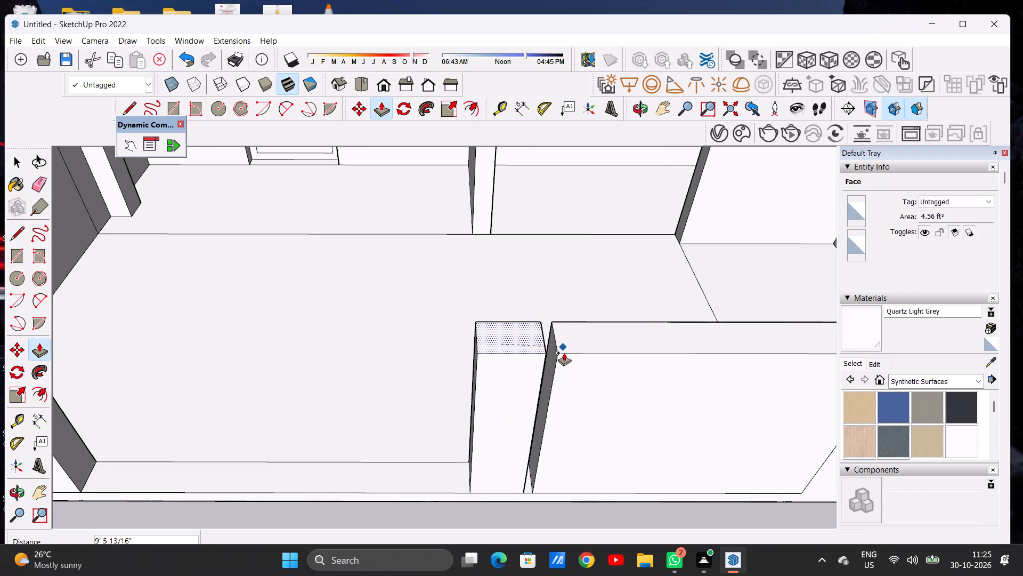
click(561, 355)
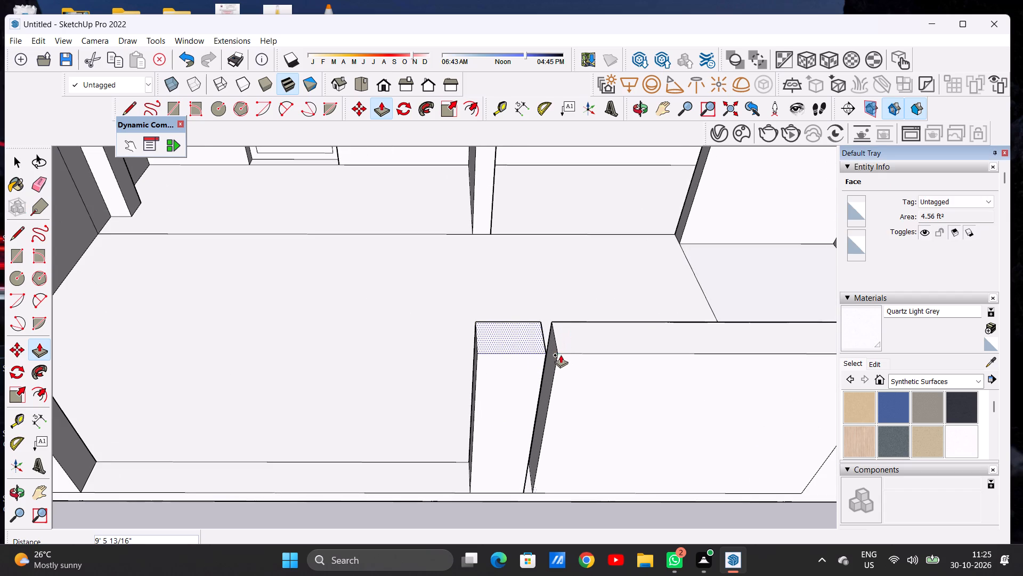
Push/Pull the second entrance pillar's top up another 9 1/4" to match the height of the first pillar.
click(509, 347)
scroll(518, 326, down, 6)
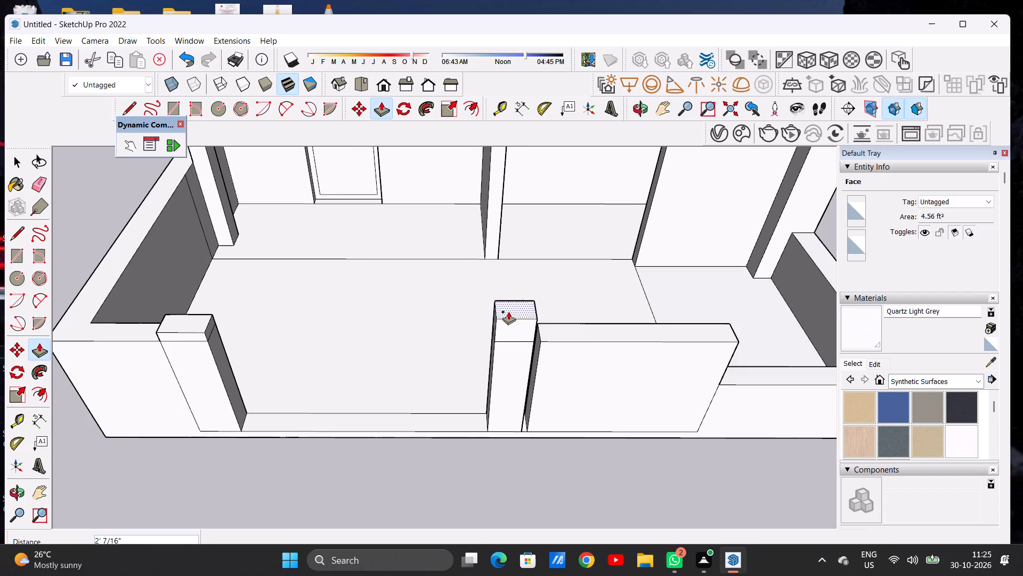
scroll(216, 330, up, 4)
click(201, 333)
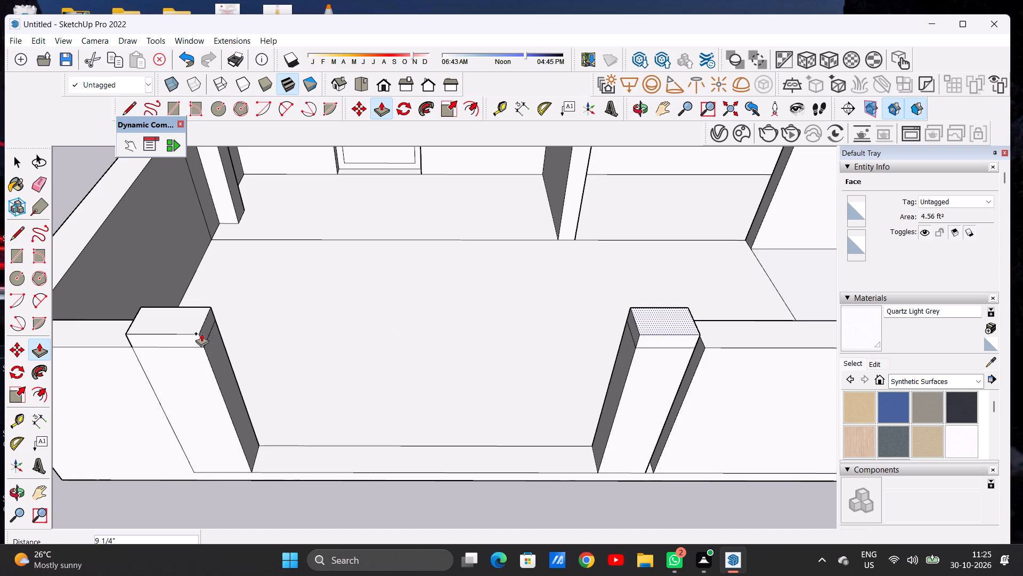
key(space)
Examine the front boundary walls, the two entrance pillars and the opening between them from several angles.
scroll(363, 374, down, 14)
scroll(506, 404, down, 5)
scroll(488, 419, up, 1)
middle_drag(480, 412, 481, 379)
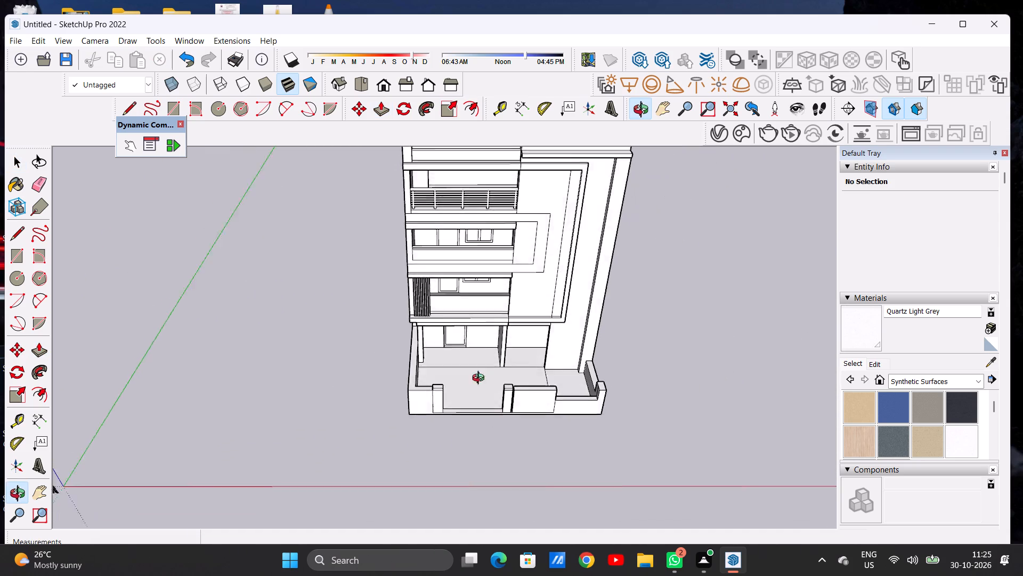
middle_drag(481, 379, 472, 266)
scroll(517, 452, up, 6)
middle_drag(401, 378, 402, 505)
scroll(444, 467, up, 4)
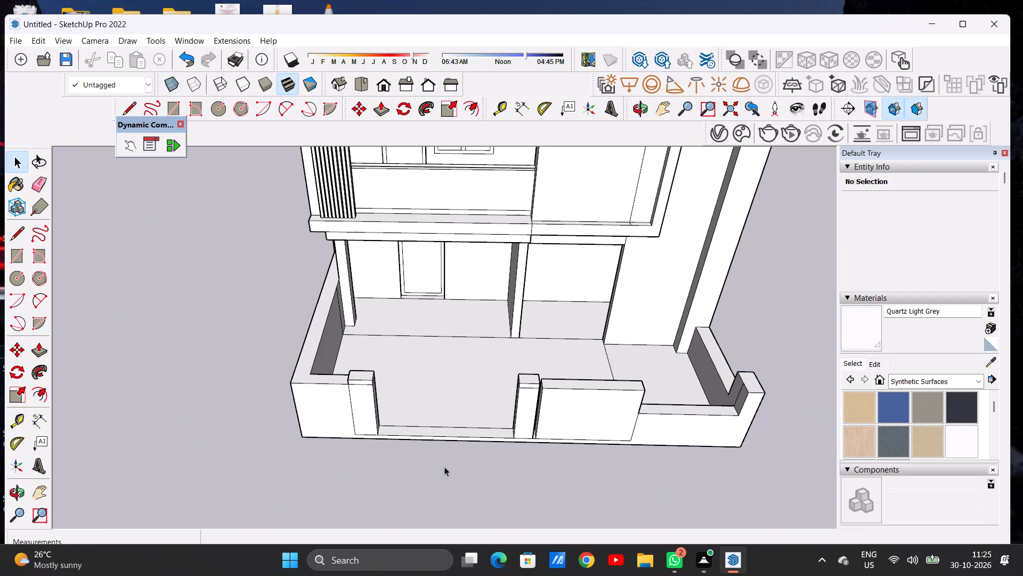
scroll(416, 437, down, 7)
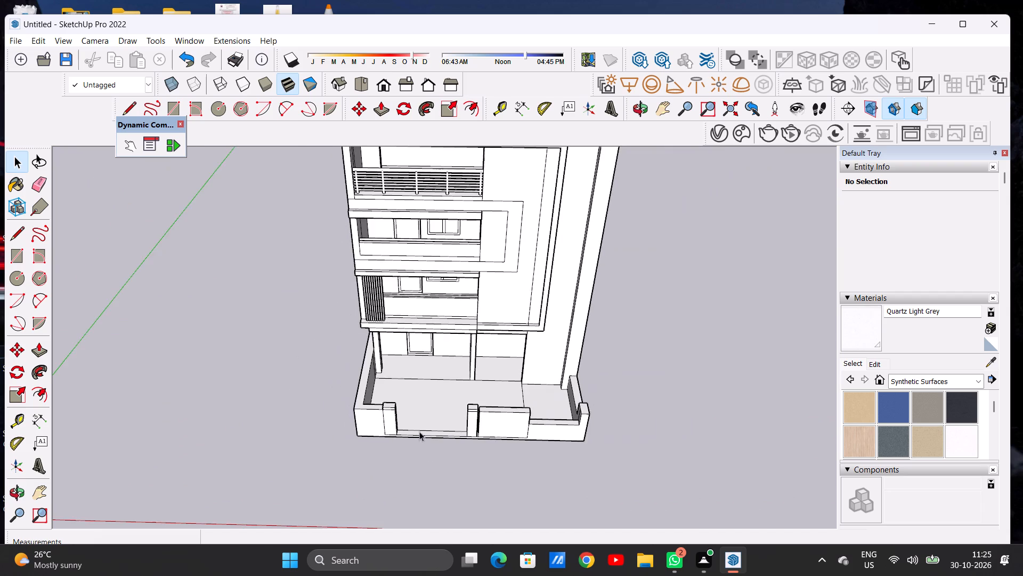
middle_drag(419, 431, 425, 446)
scroll(432, 437, up, 7)
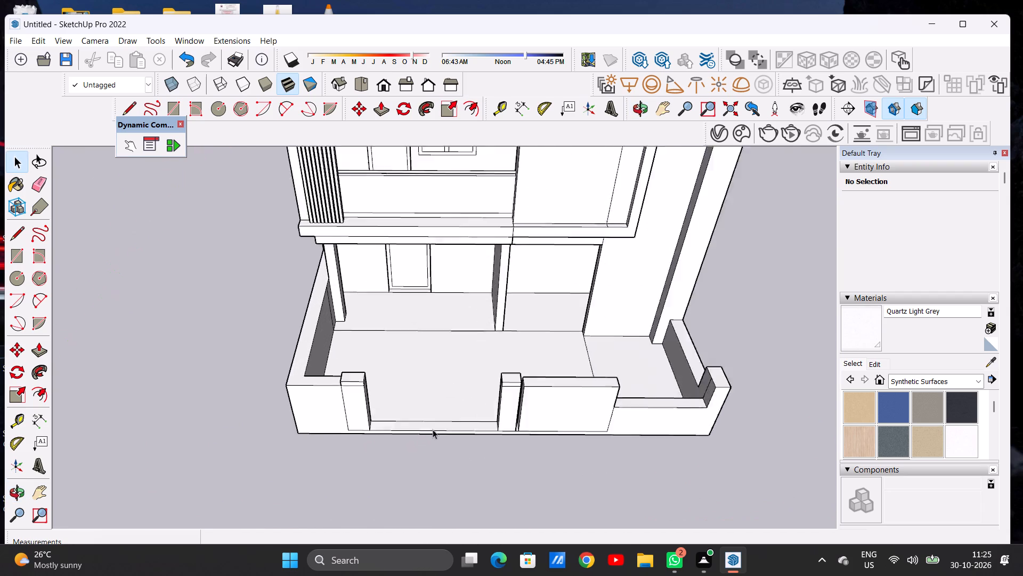
scroll(433, 429, up, 6)
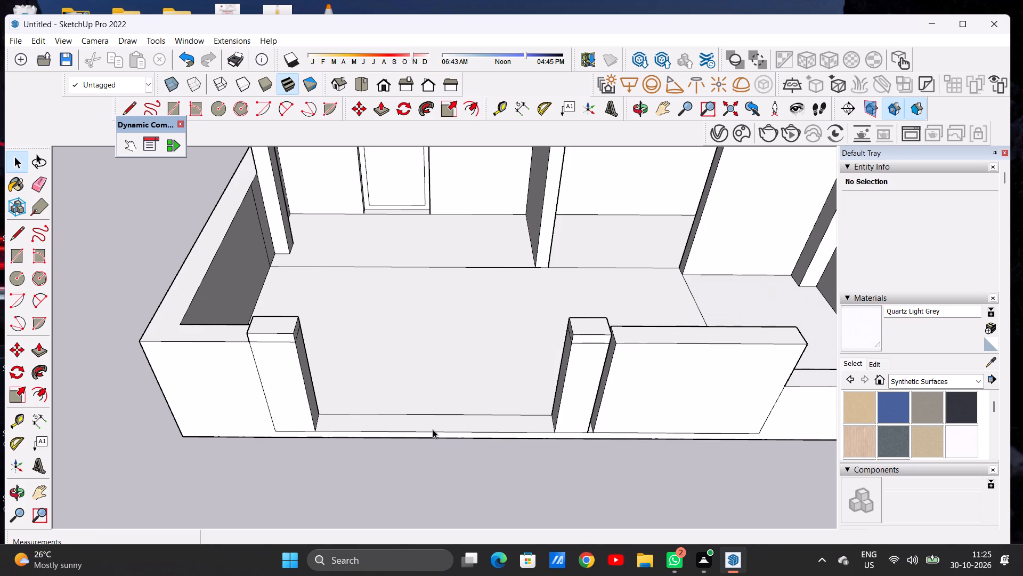
scroll(429, 442, down, 5)
scroll(432, 439, up, 7)
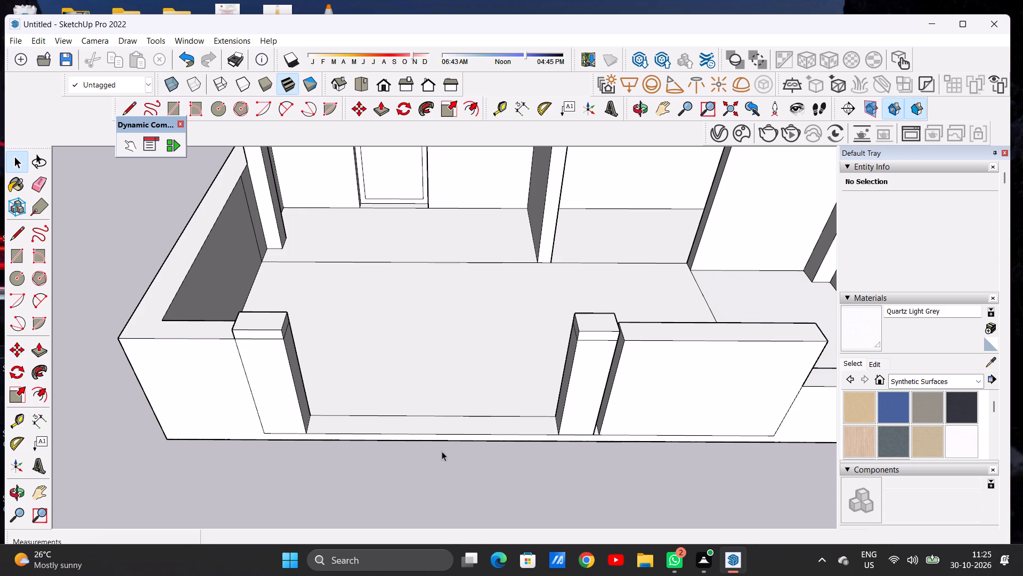
scroll(421, 438, down, 6)
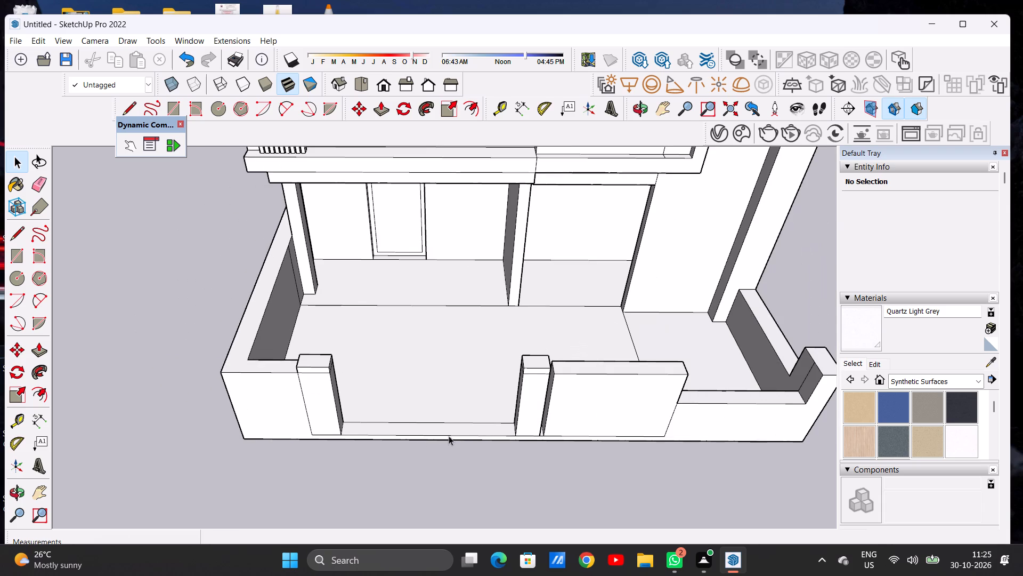
scroll(449, 436, up, 1)
scroll(449, 436, down, 1)
scroll(449, 436, up, 3)
middle_drag(466, 449, 468, 395)
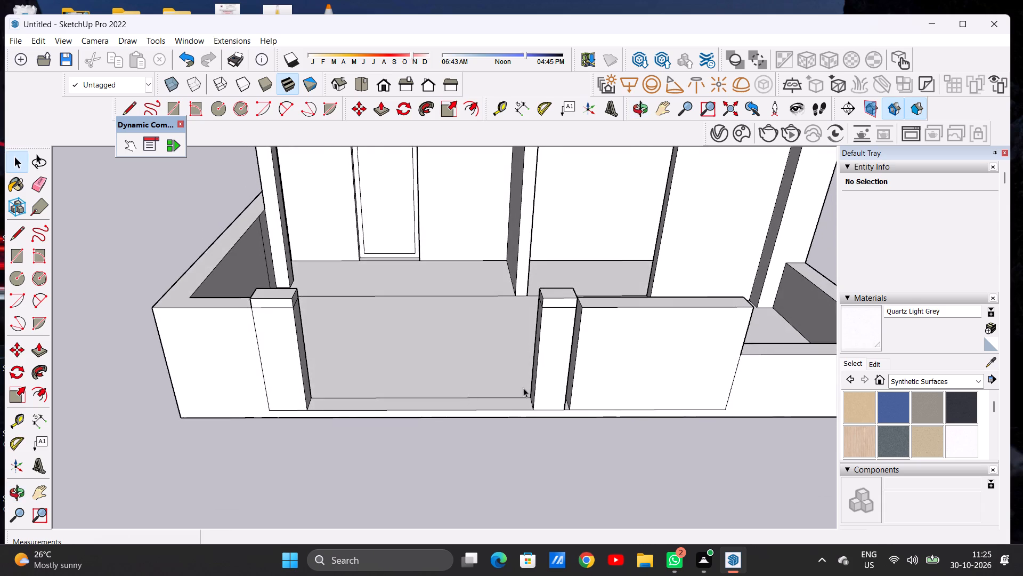
scroll(524, 388, up, 7)
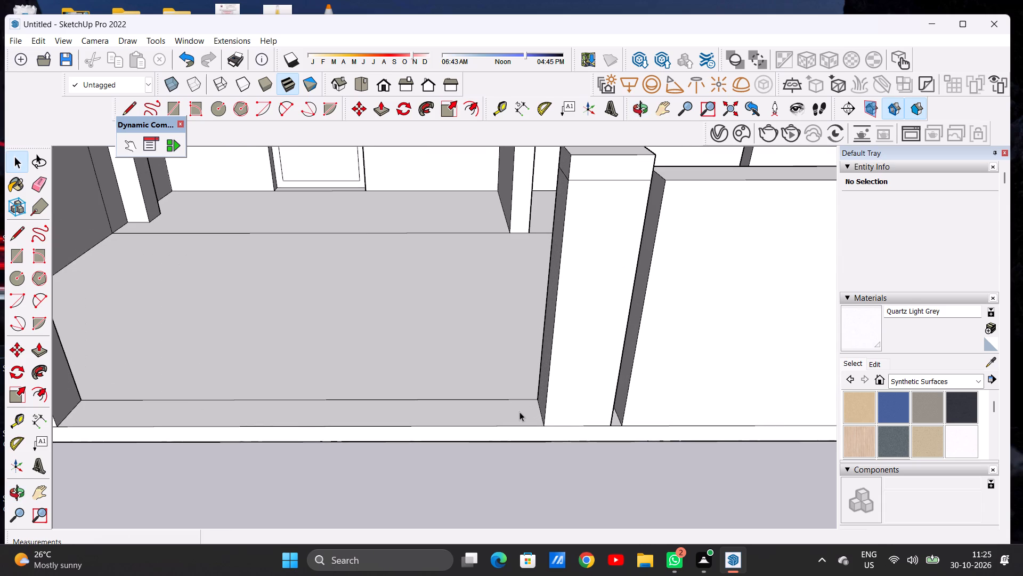
scroll(506, 439, down, 4)
middle_click(506, 430)
middle_drag(507, 419, 511, 411)
scroll(470, 447, down, 3)
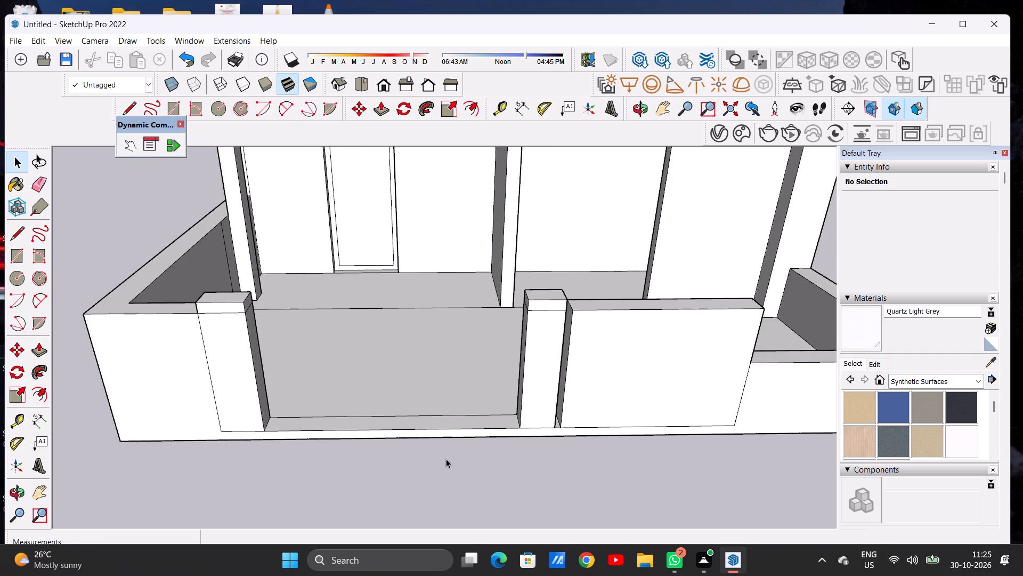
scroll(314, 462, up, 5)
scroll(301, 462, down, 7)
scroll(344, 469, up, 1)
scroll(344, 469, down, 2)
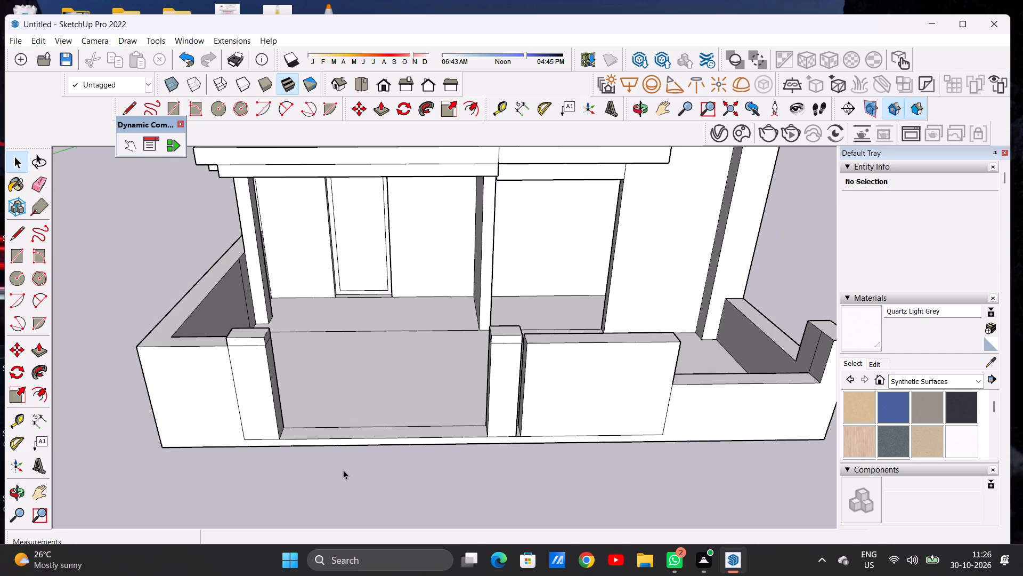
Draw two 9" vertical lines on the platform's front face, one below each entrance pillar's inner front corner.
scroll(343, 470, down, 2)
middle_drag(324, 449, 322, 411)
scroll(293, 430, up, 8)
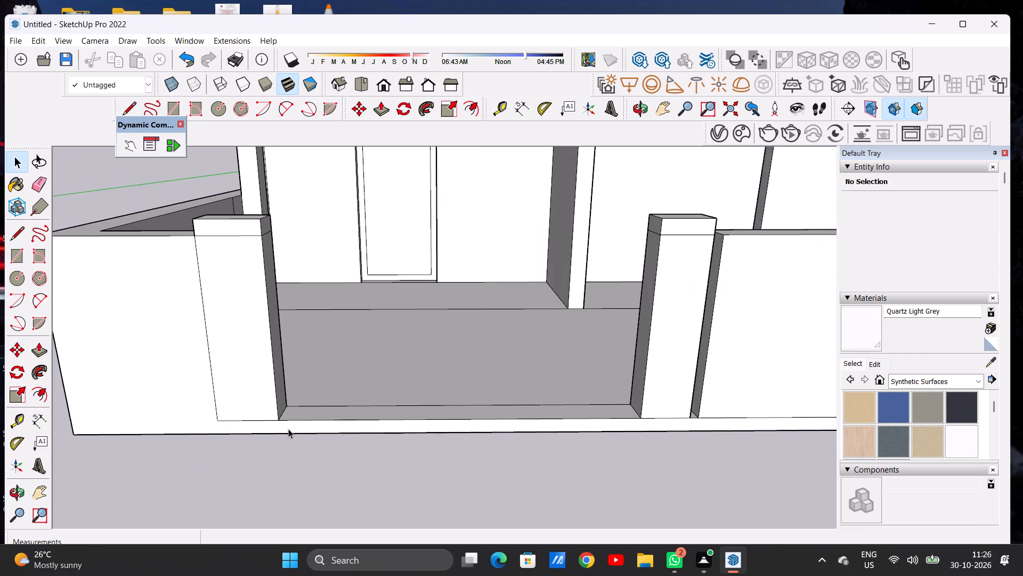
scroll(288, 429, up, 1)
key(l)
scroll(267, 424, up, 7)
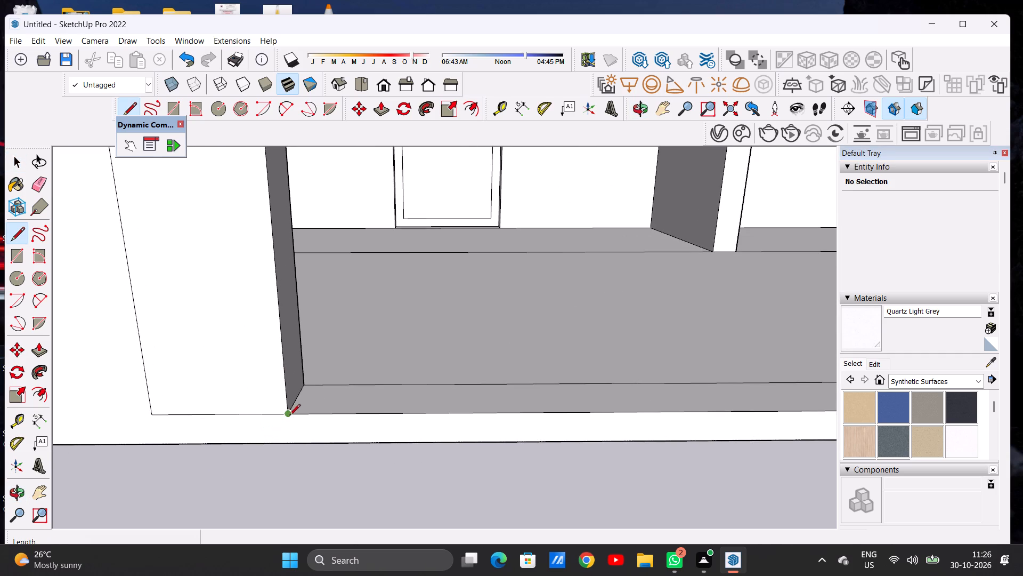
click(289, 415)
click(291, 442)
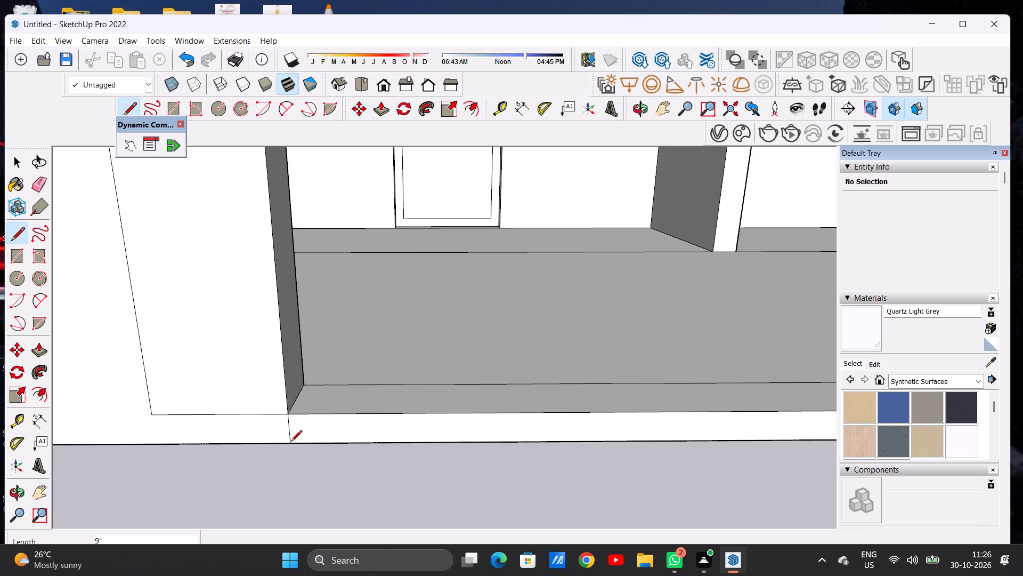
scroll(294, 437, down, 10)
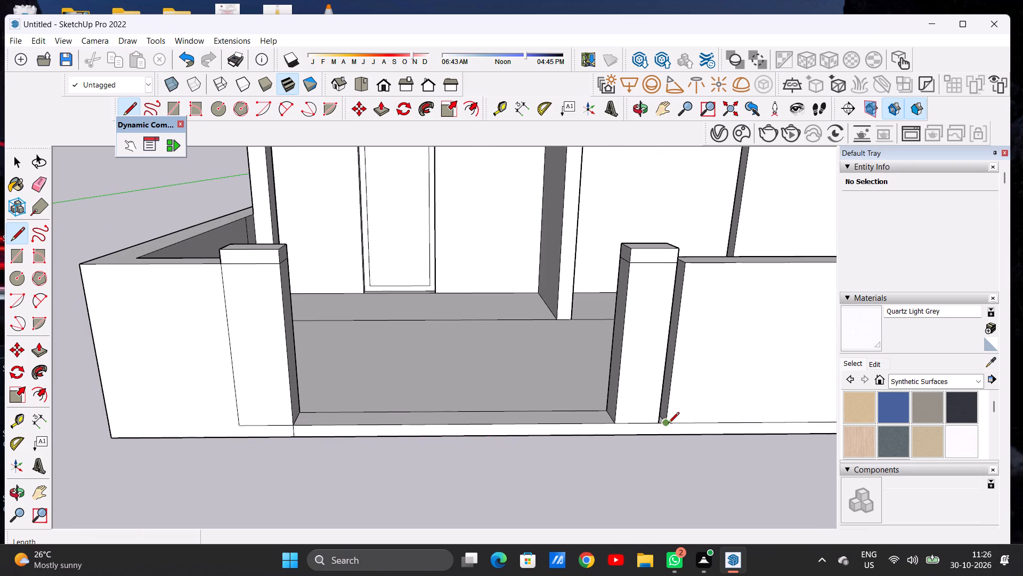
scroll(668, 424, up, 5)
scroll(605, 428, up, 4)
scroll(577, 428, down, 1)
scroll(577, 428, up, 3)
click(583, 420)
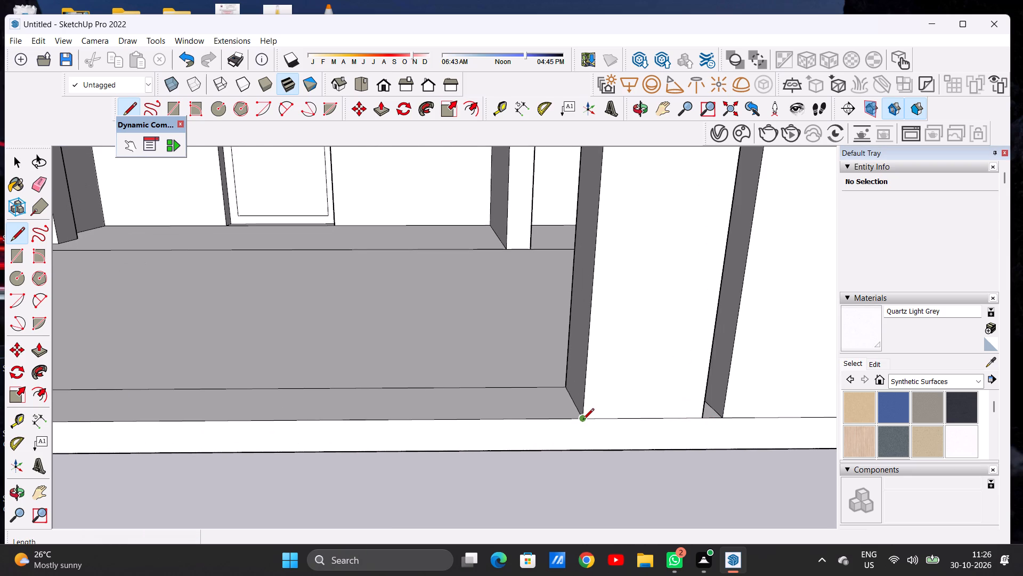
click(582, 449)
scroll(566, 453, down, 13)
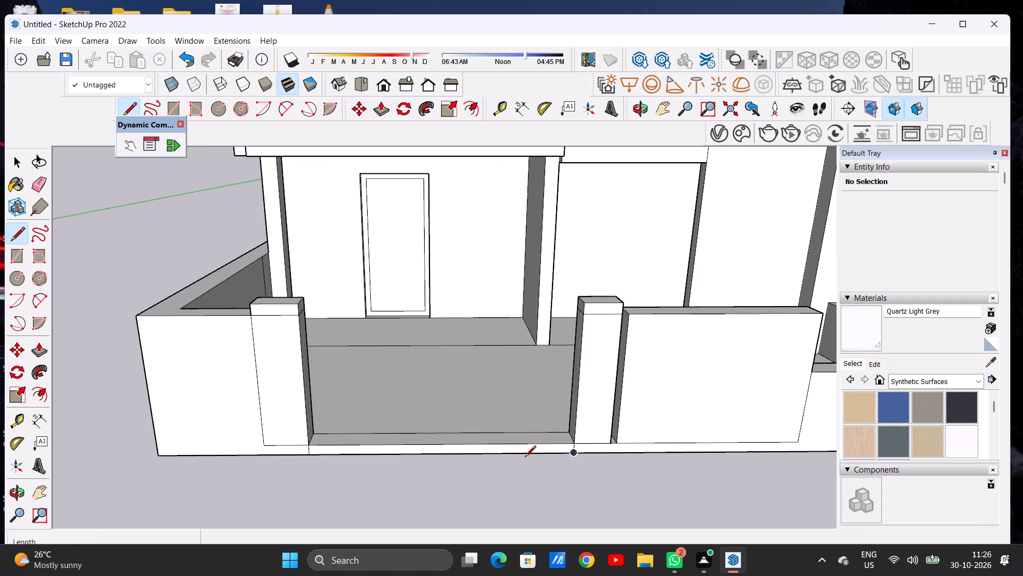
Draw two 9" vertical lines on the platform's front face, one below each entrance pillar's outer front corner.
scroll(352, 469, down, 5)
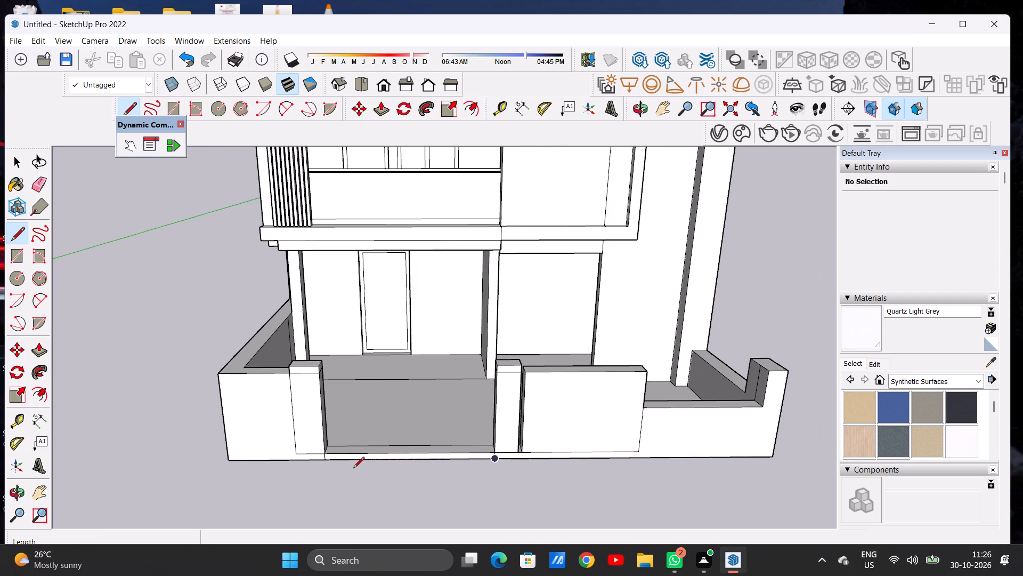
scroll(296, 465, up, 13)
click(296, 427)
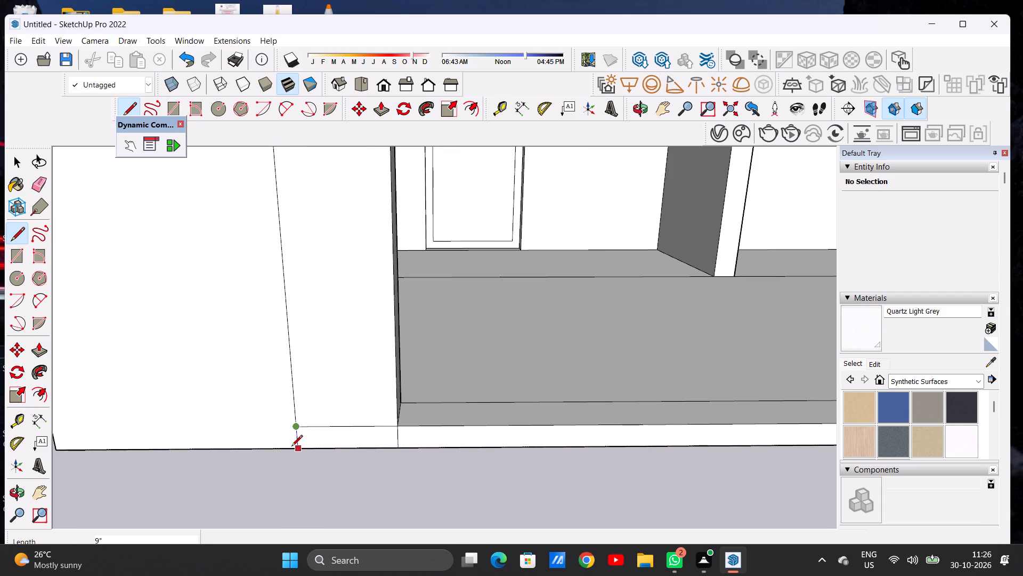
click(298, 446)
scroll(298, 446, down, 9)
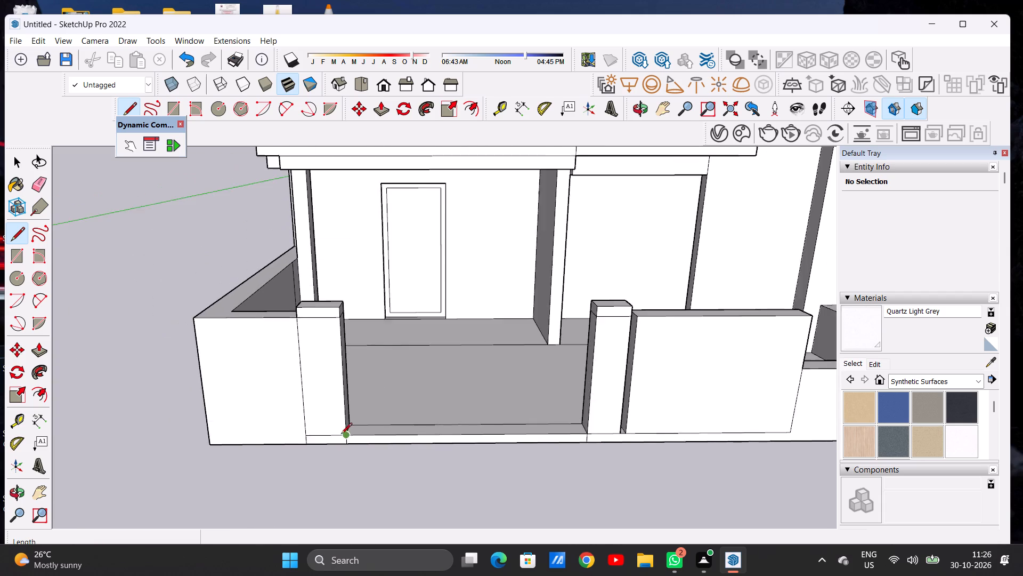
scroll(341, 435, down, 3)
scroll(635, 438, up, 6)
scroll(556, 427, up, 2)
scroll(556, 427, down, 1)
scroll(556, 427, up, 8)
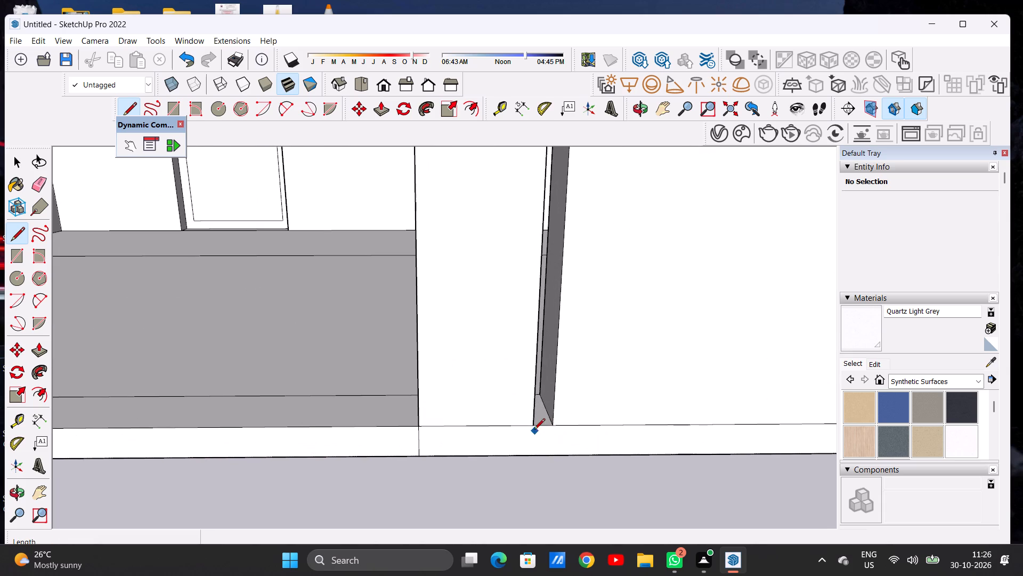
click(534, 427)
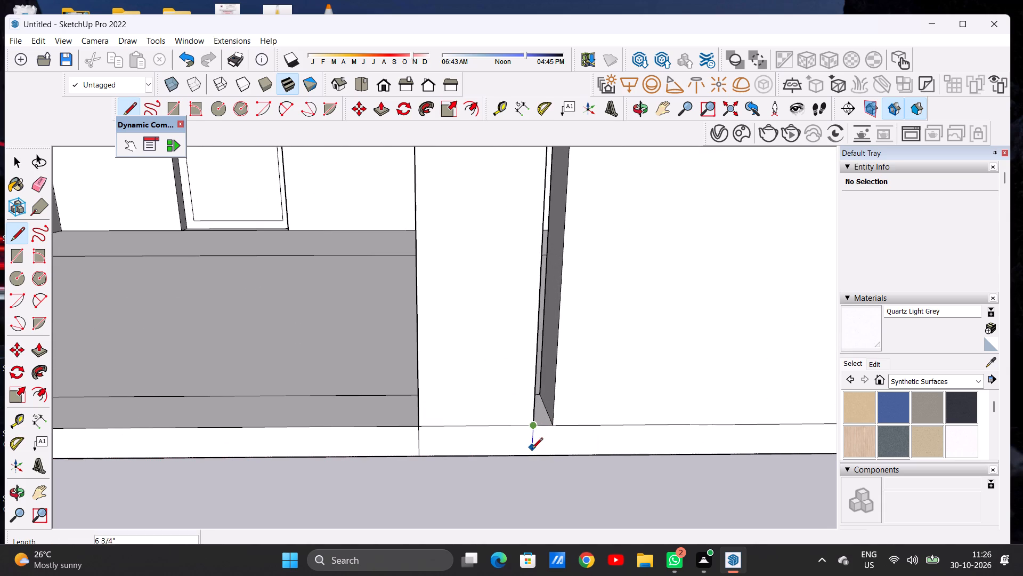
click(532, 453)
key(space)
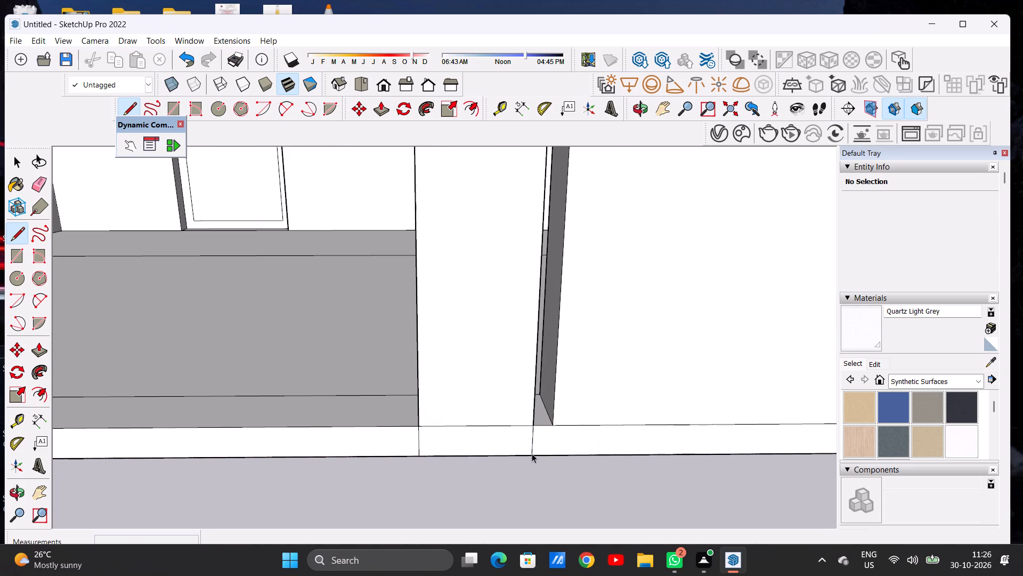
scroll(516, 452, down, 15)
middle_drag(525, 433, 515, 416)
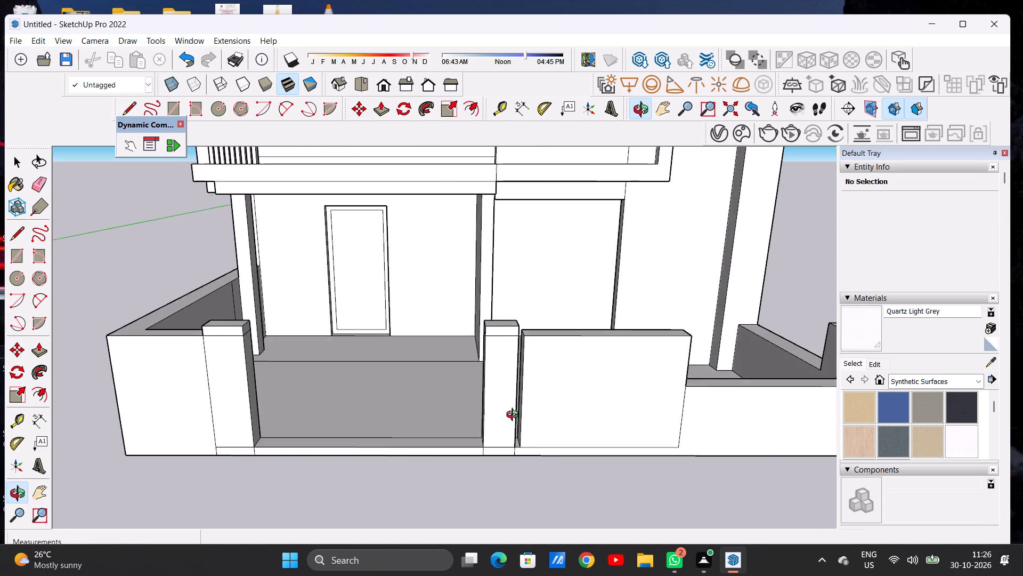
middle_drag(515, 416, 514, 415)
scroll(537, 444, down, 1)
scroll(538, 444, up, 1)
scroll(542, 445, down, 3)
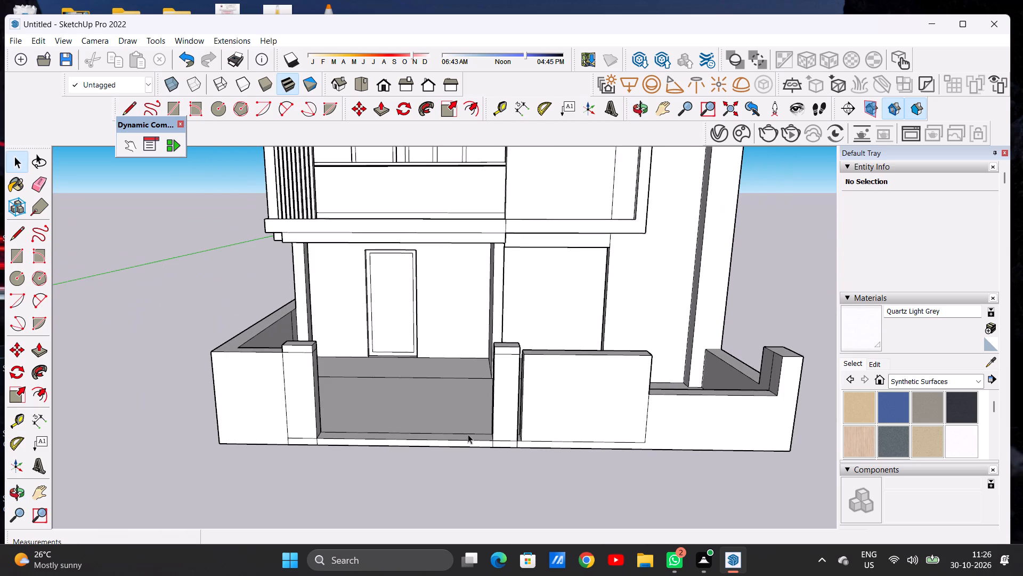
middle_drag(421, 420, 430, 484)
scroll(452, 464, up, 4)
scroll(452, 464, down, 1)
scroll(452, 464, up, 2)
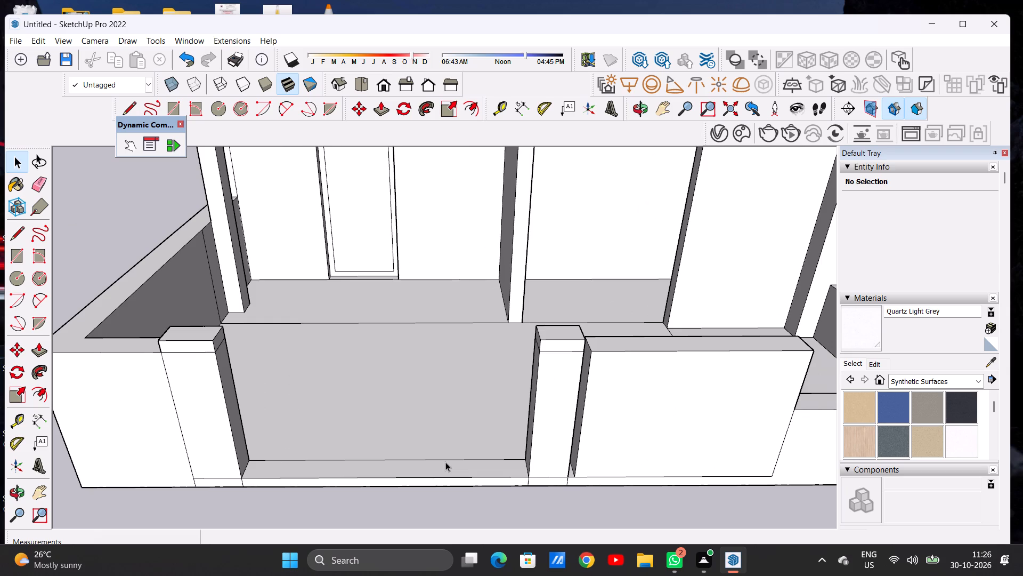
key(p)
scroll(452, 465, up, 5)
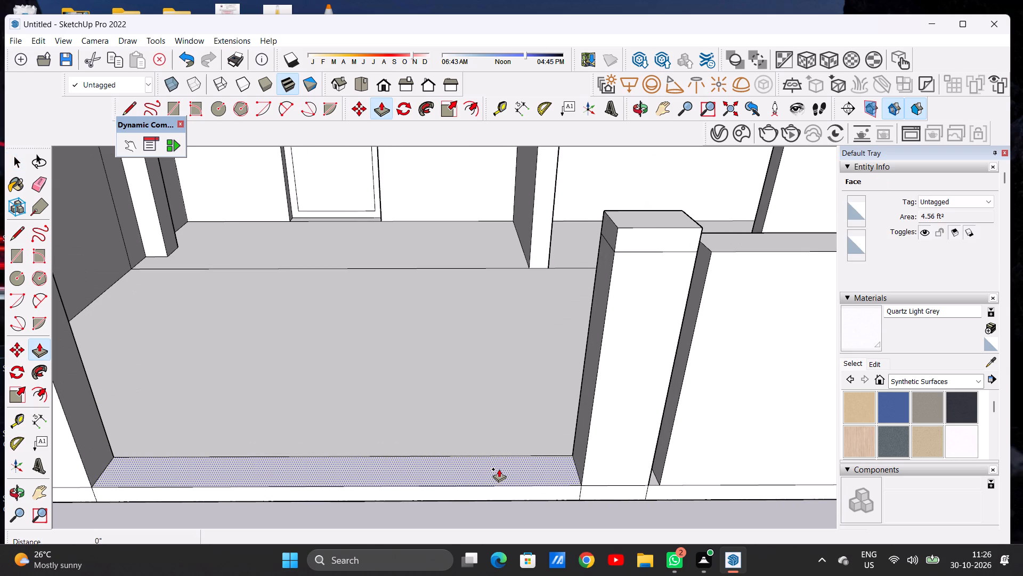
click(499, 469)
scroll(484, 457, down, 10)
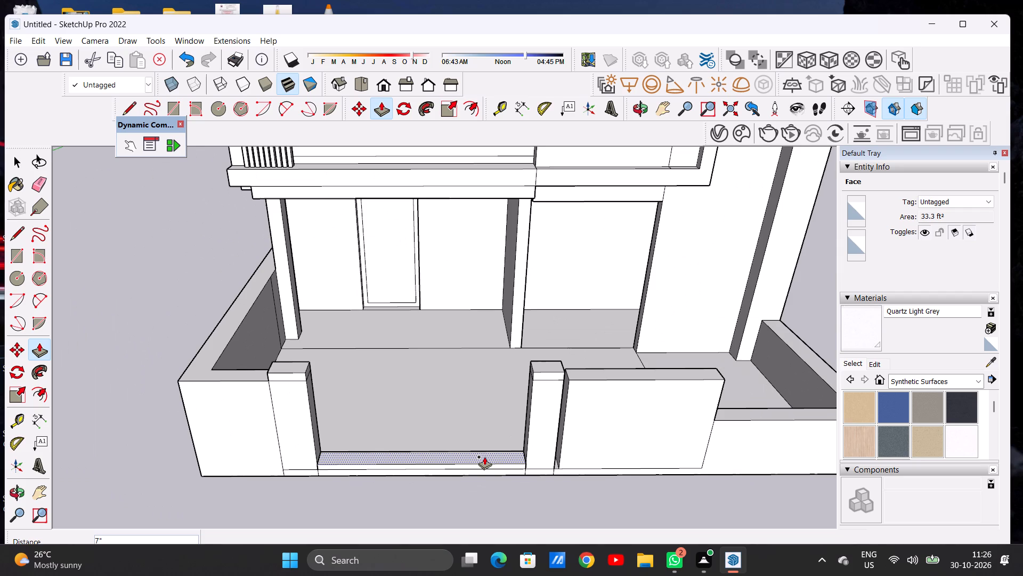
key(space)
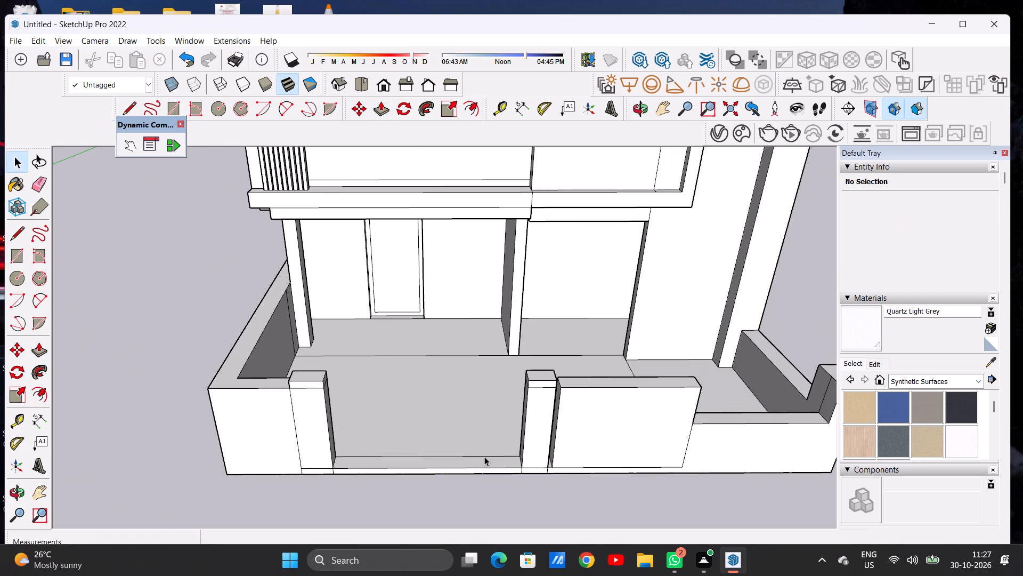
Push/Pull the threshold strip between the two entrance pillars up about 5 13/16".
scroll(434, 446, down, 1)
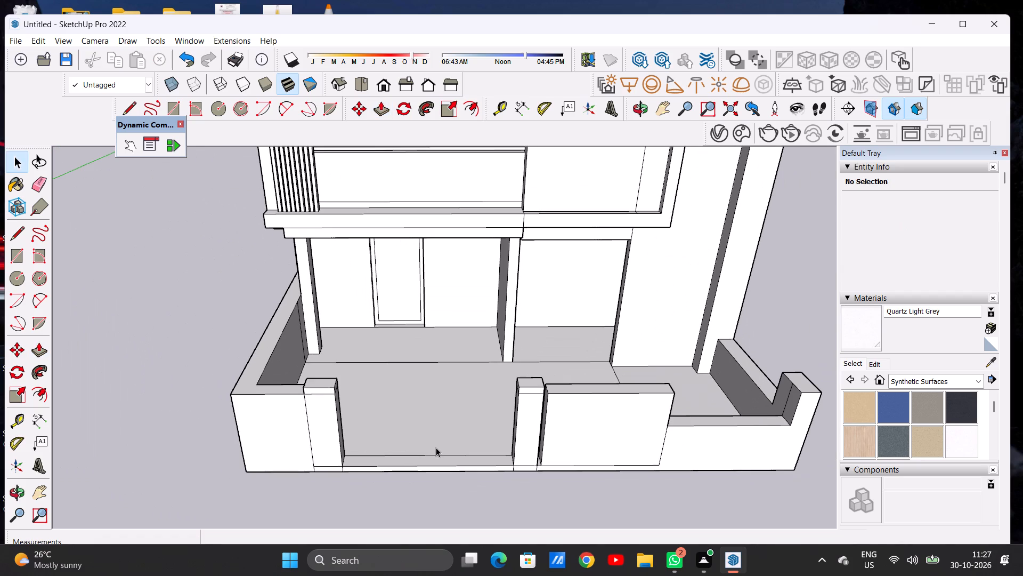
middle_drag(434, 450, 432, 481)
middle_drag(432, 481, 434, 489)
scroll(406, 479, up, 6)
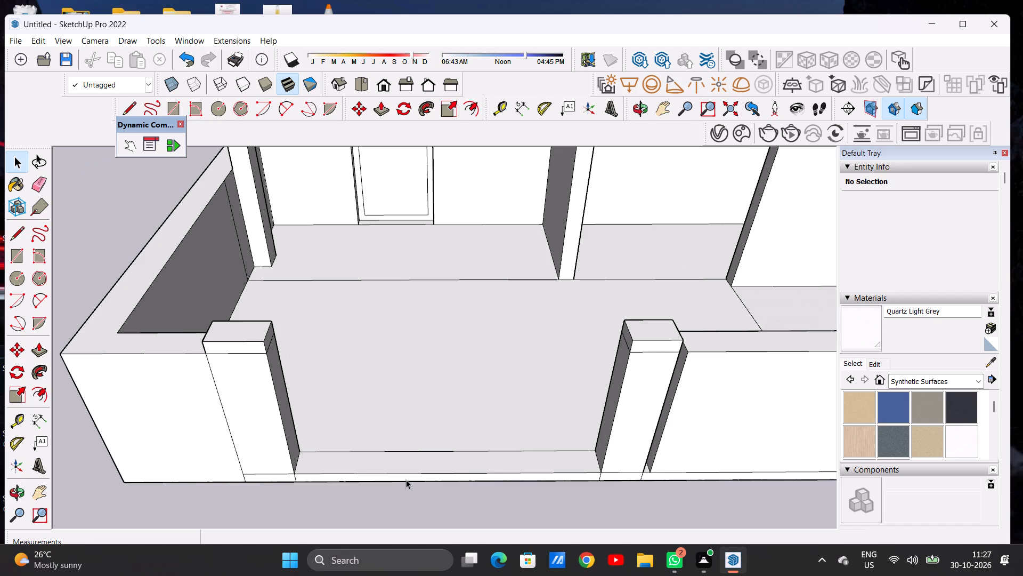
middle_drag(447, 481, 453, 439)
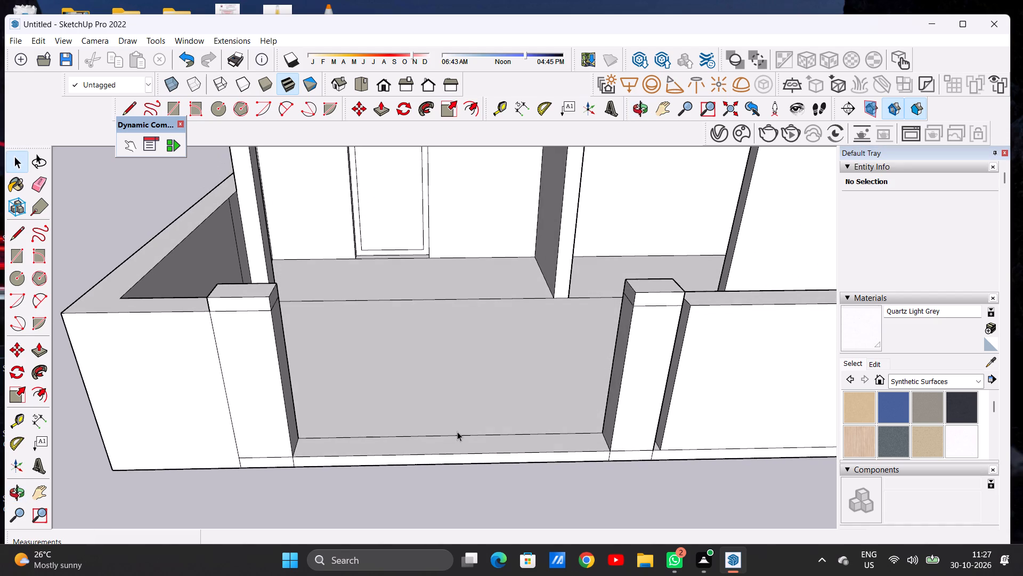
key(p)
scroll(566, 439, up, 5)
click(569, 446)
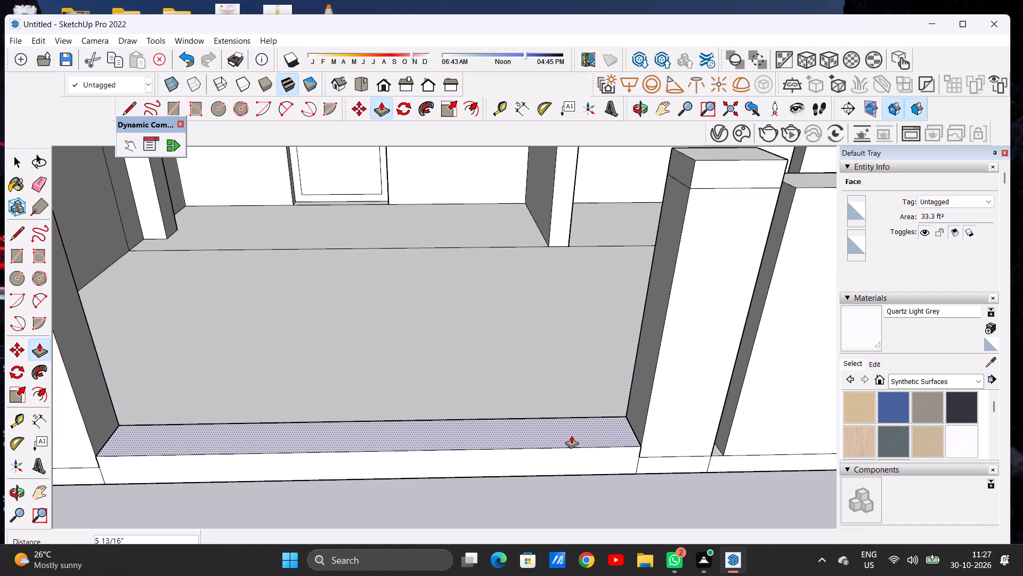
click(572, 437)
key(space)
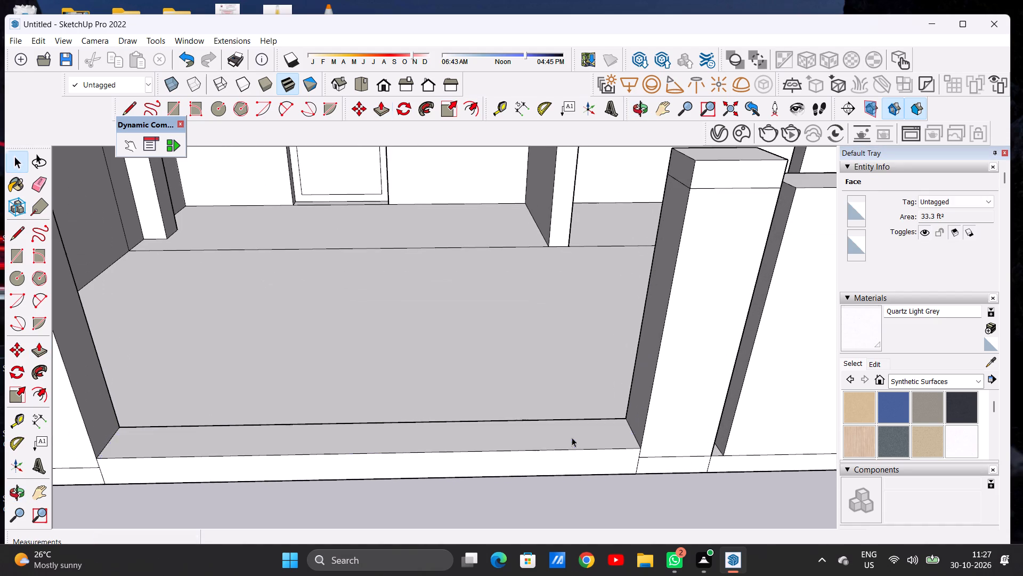
Examine the entrance threshold, the two pillars and the boundary walls from the front and from an angle.
scroll(485, 453, down, 13)
middle_drag(459, 474, 447, 406)
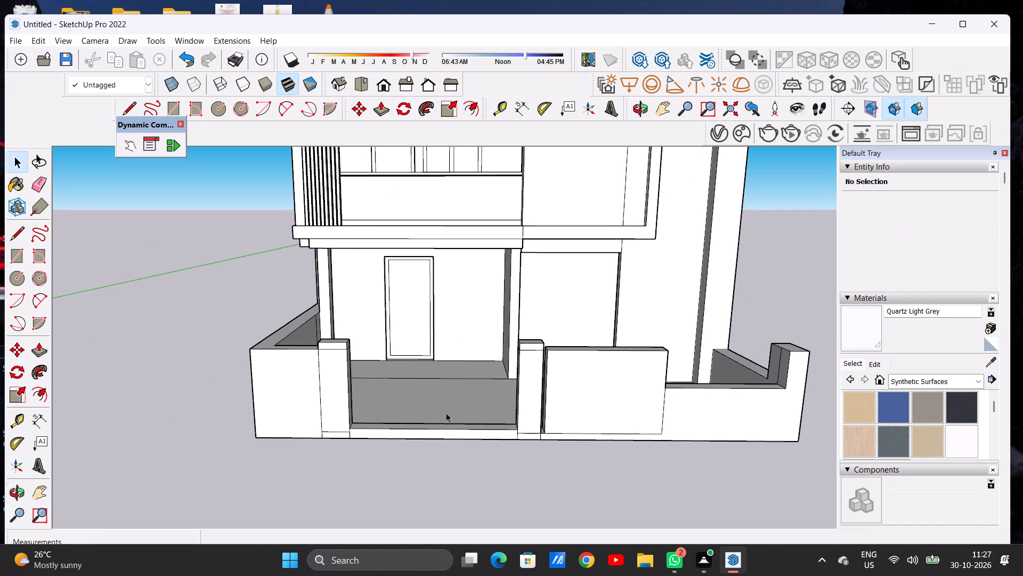
scroll(445, 446, down, 4)
scroll(414, 391, down, 1)
scroll(414, 391, up, 6)
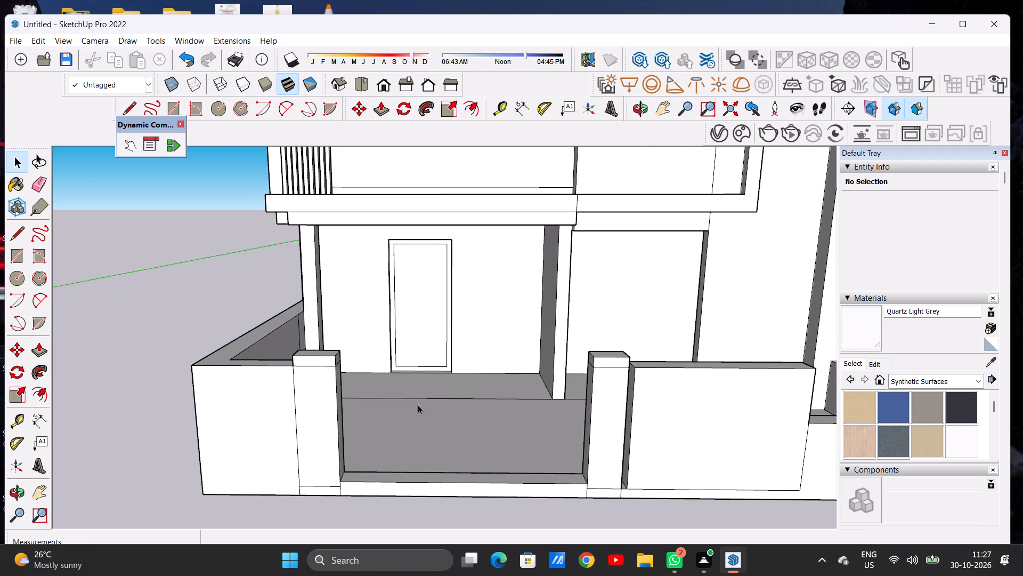
scroll(420, 415, down, 3)
middle_drag(435, 410, 324, 409)
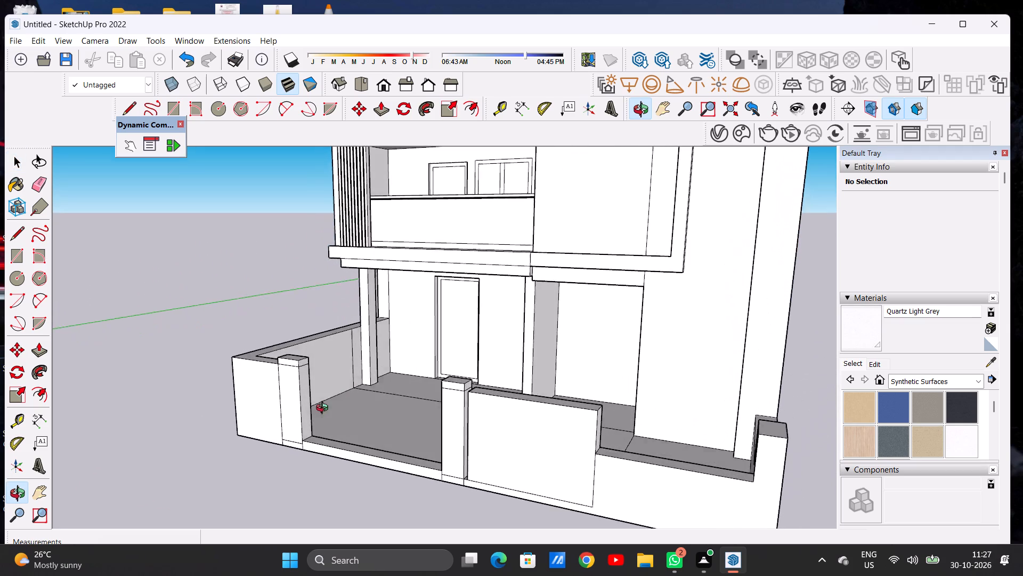
middle_drag(324, 409, 323, 410)
scroll(303, 365, up, 14)
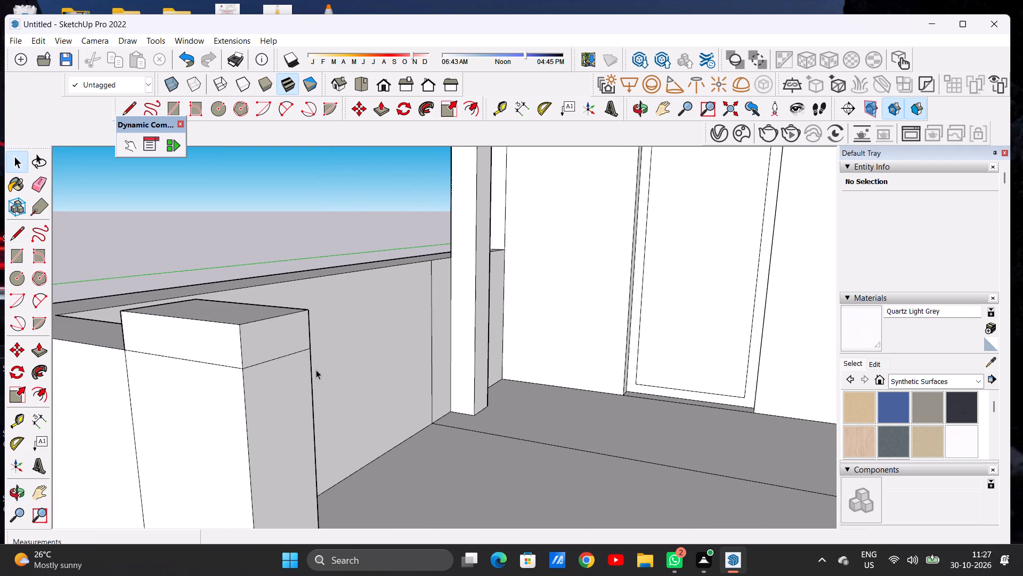
scroll(332, 401, down, 16)
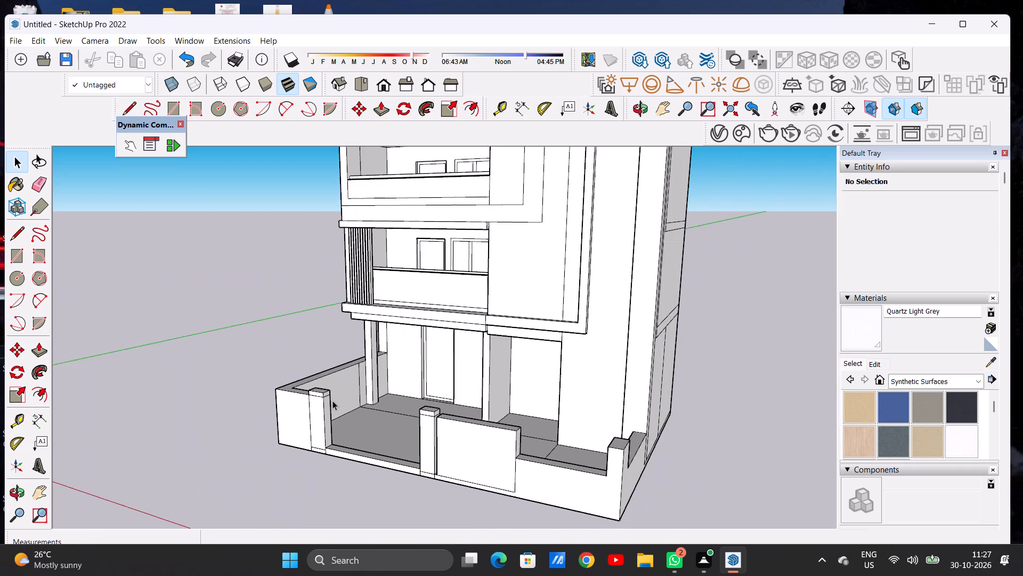
scroll(332, 401, down, 1)
middle_drag(331, 412, 418, 389)
scroll(384, 393, up, 6)
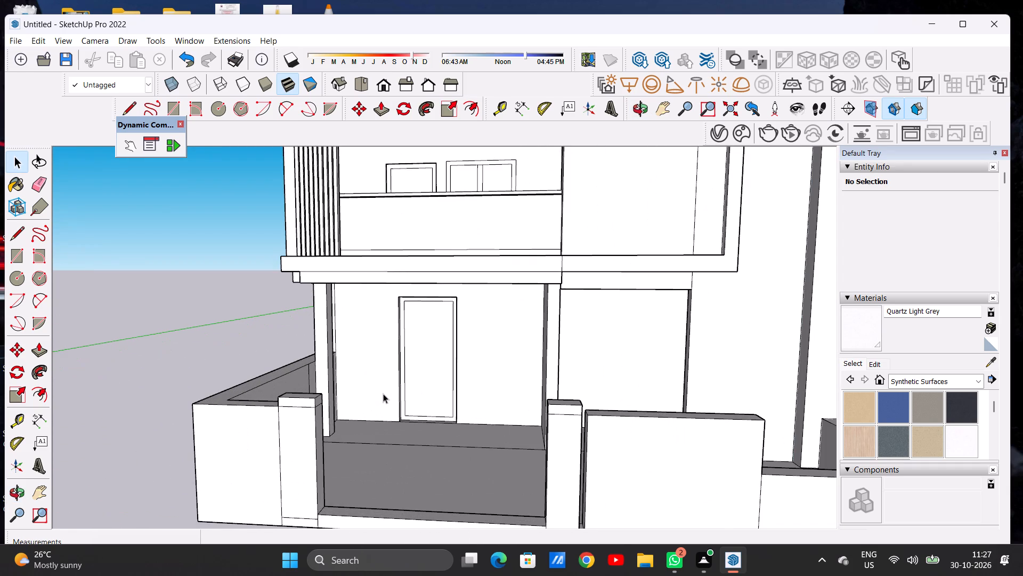
scroll(383, 394, down, 1)
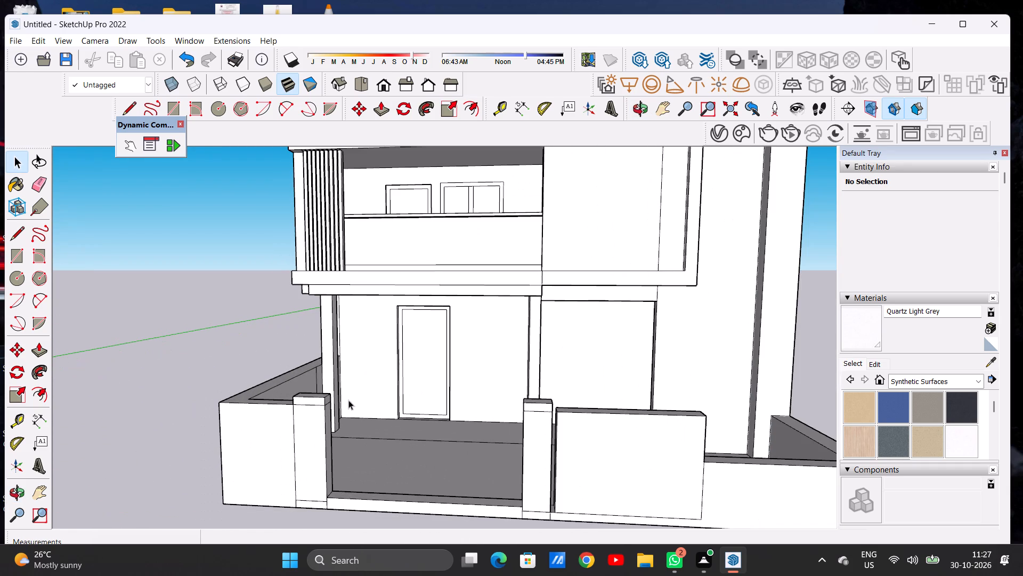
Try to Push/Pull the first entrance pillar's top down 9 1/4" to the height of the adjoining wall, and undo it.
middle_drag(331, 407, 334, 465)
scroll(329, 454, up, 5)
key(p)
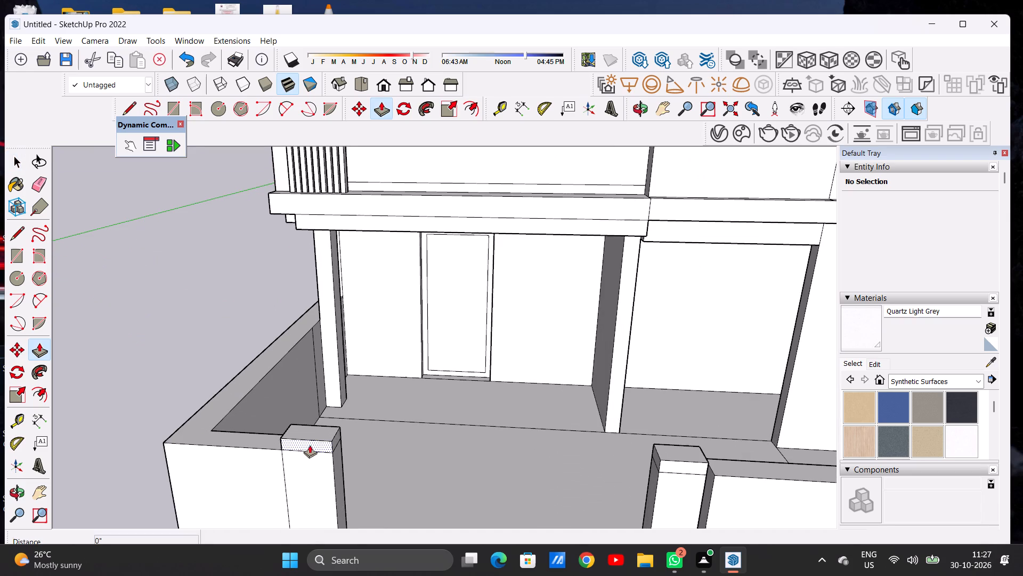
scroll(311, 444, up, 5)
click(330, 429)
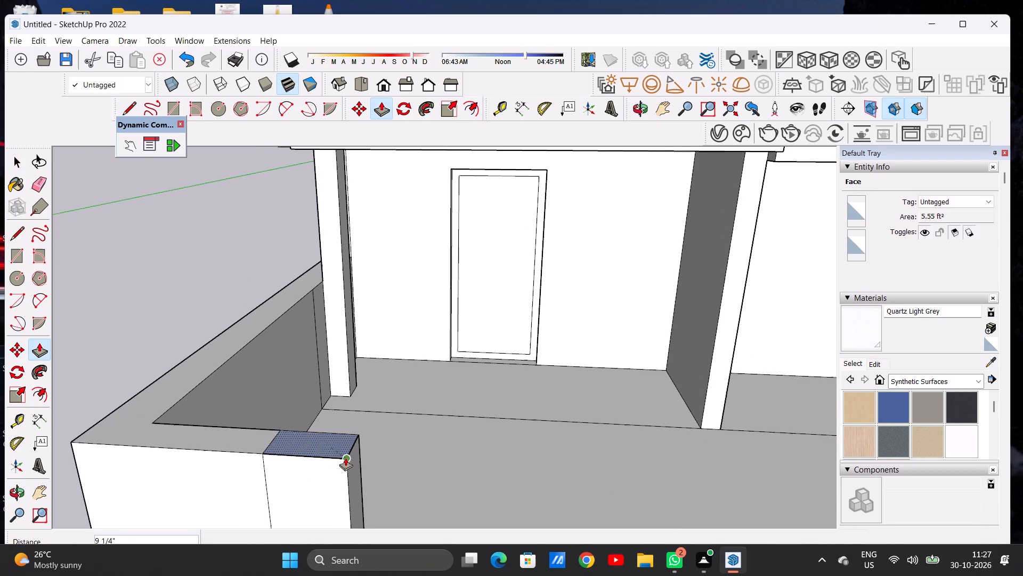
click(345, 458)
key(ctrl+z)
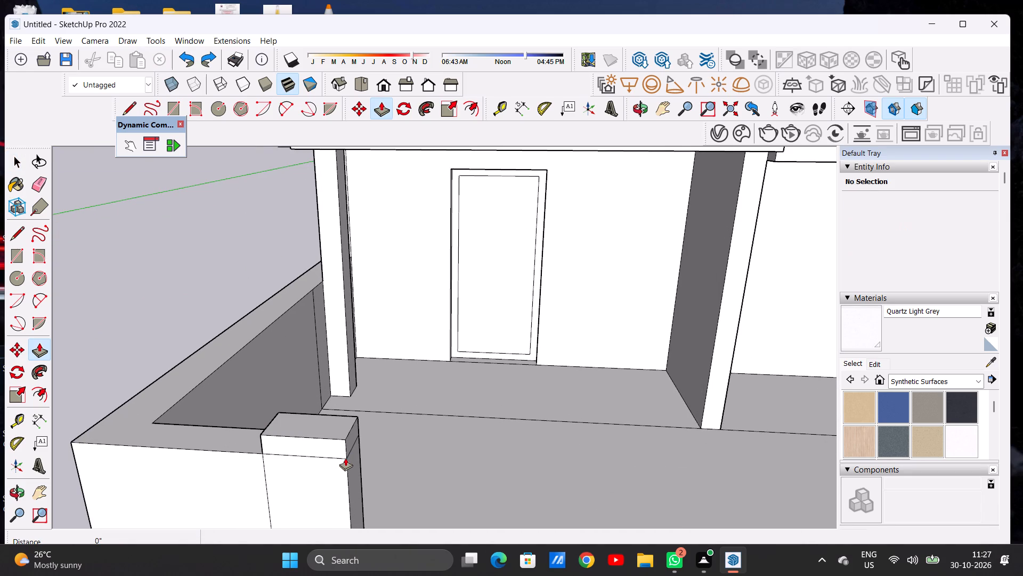
Undo the recent entrance edits back to the state before the second entrance pillar was extruded from its footprint.
key(ctrl+z)
scroll(351, 435, down, 7)
key(space)
scroll(353, 424, up, 1)
scroll(353, 424, down, 16)
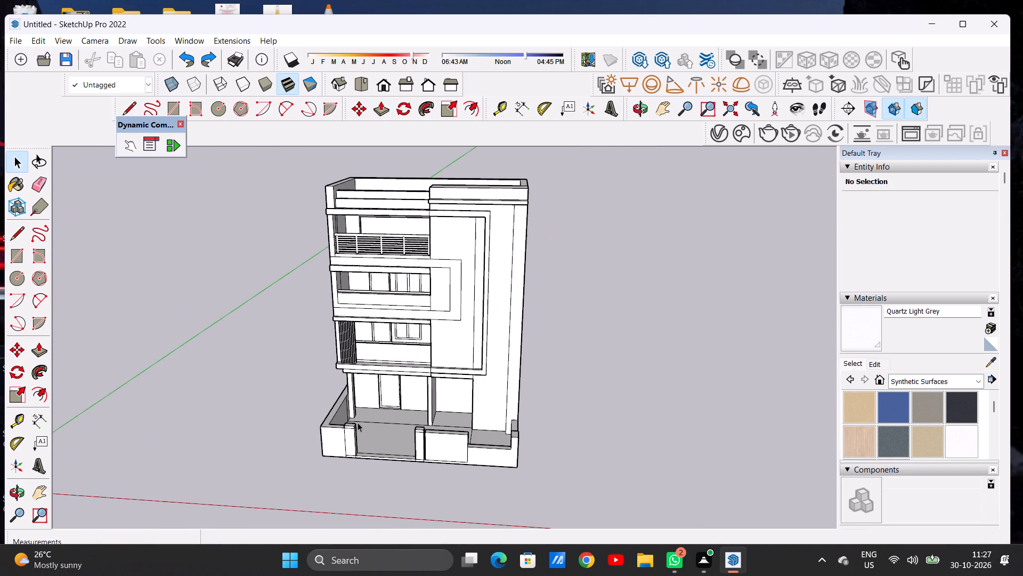
scroll(358, 422, down, 1)
key(ctrl+z)
ctrl+scroll(367, 445, up, 6)
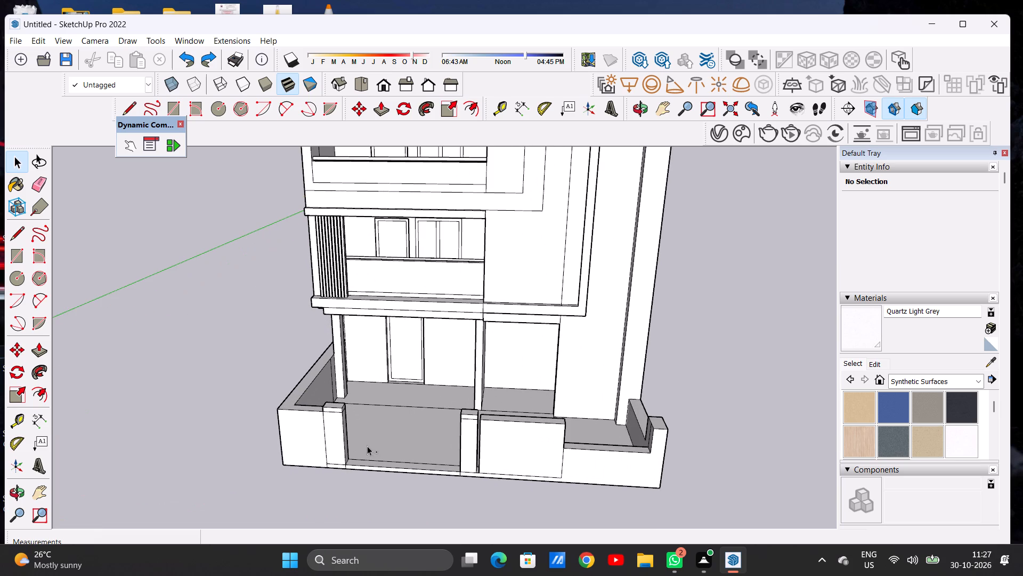
key(ctrl+z)
key(ctrl+z)
key(ctrl+z)
key(ctrl+z)
key(ctrl+z)
key(ctrl+z)
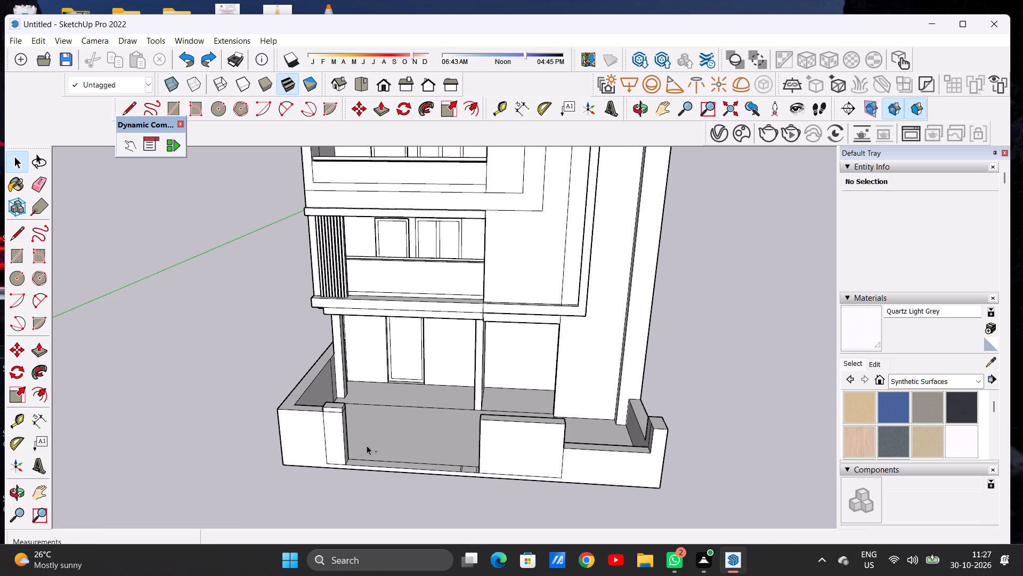
key(ctrl+z)
Undo the raising of the first entrance pillar's top above the front boundary wall.
key(ctrl+z)
Push/Pull the second pillar's footprint on the threshold up to the height of the adjoining front boundary wall.
scroll(372, 450, down, 5)
middle_drag(381, 453, 410, 501)
scroll(428, 463, up, 7)
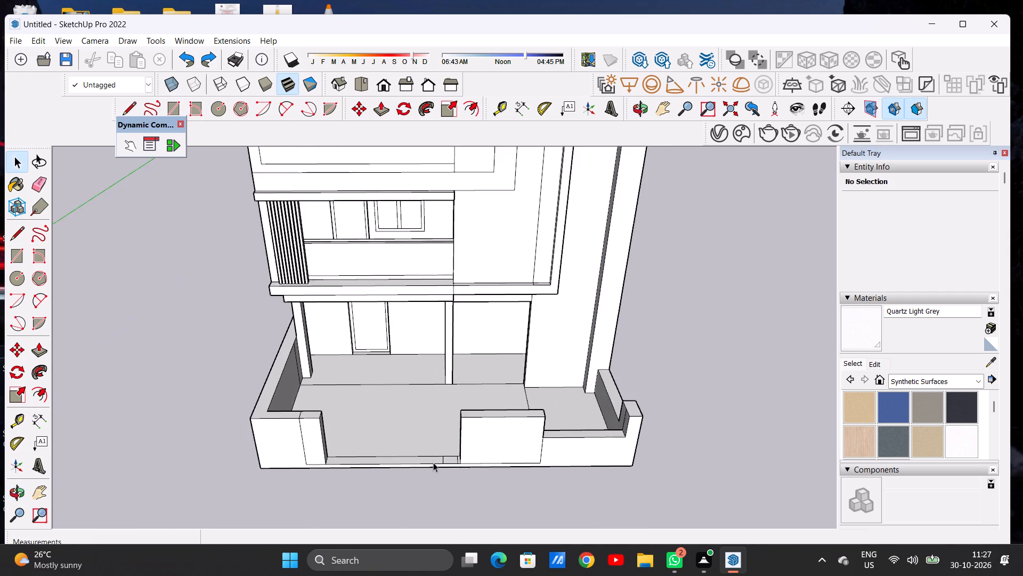
scroll(433, 462, up, 6)
middle_drag(449, 454, 446, 473)
key(p)
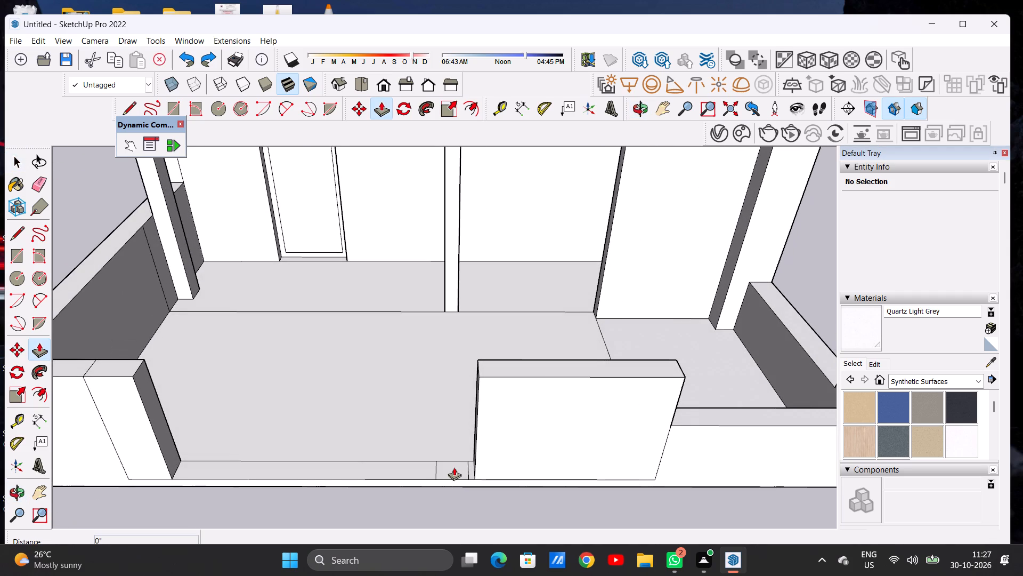
click(455, 467)
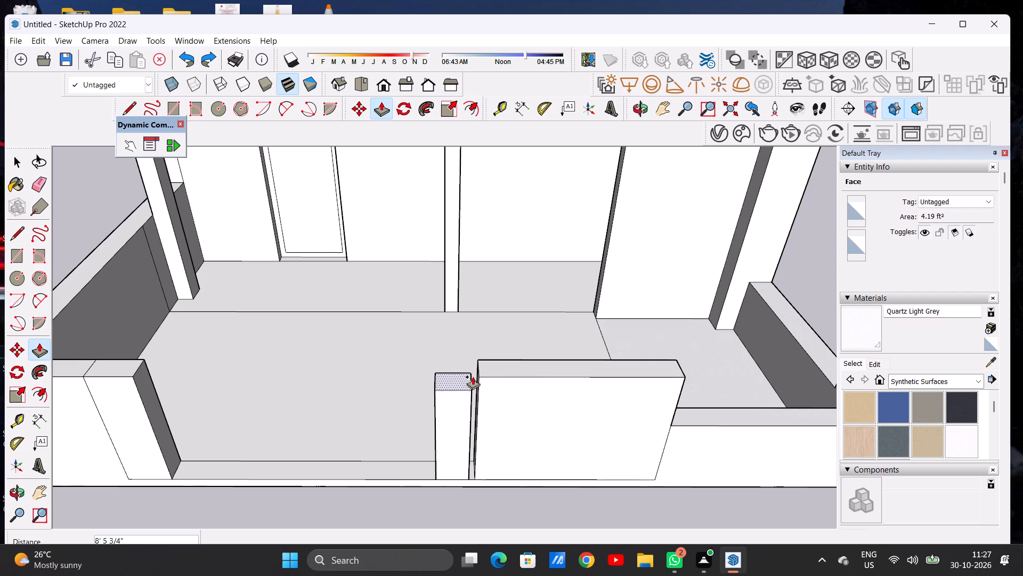
click(481, 377)
key(space)
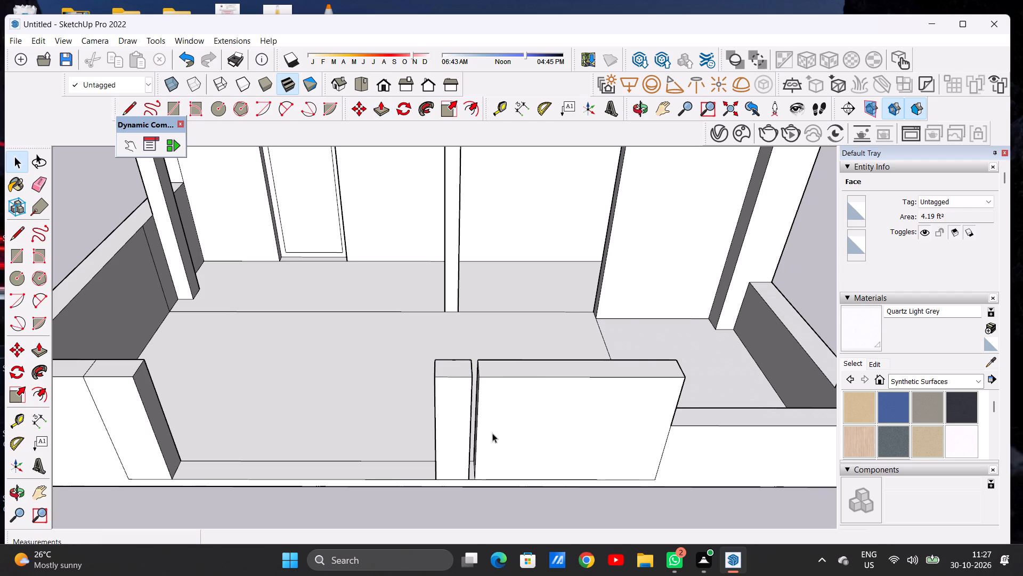
Push/Pull the second entrance pillar's inner side face about 5 7/8" toward the opening to widen the pillar.
scroll(494, 444, down, 12)
middle_drag(463, 442, 467, 363)
scroll(428, 441, up, 7)
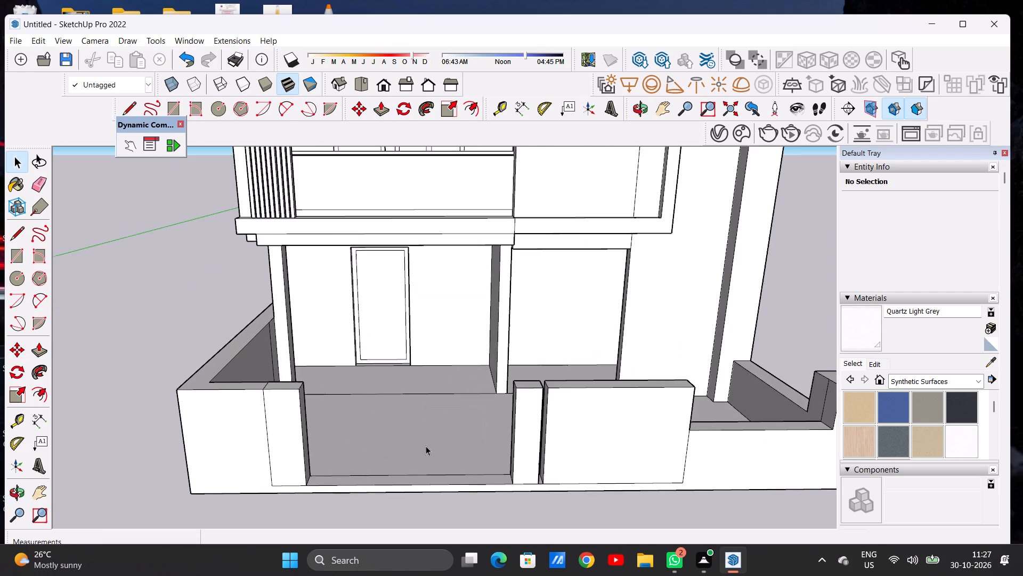
scroll(420, 440, down, 2)
middle_drag(424, 445, 424, 436)
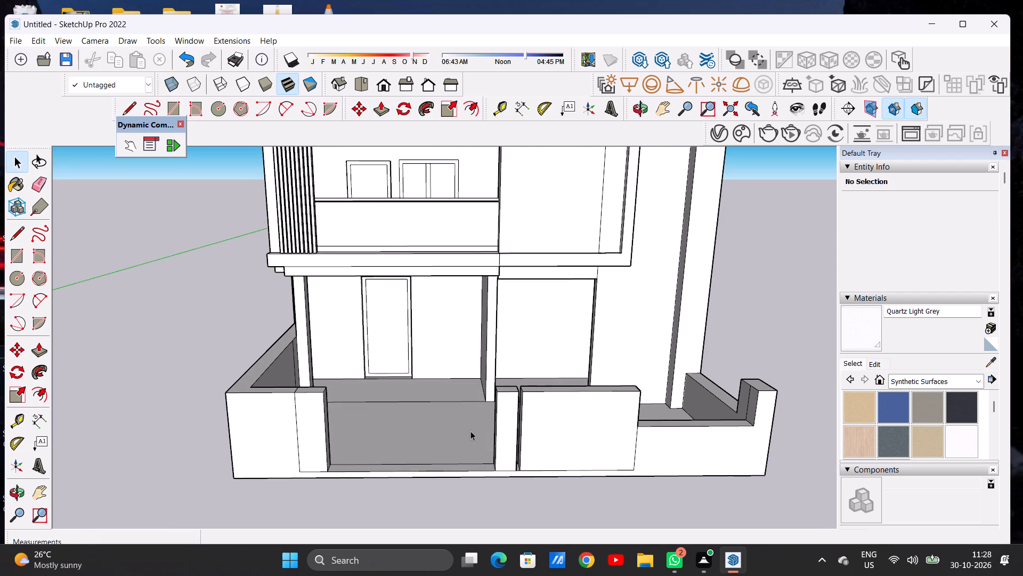
middle_drag(486, 443, 562, 460)
scroll(527, 473, up, 4)
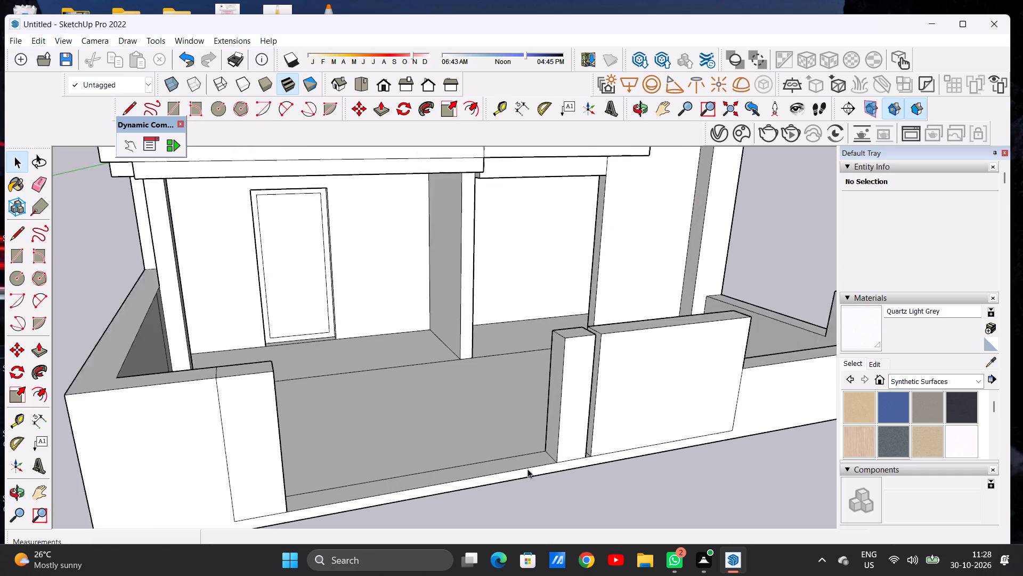
scroll(527, 469, up, 2)
key(p)
click(553, 444)
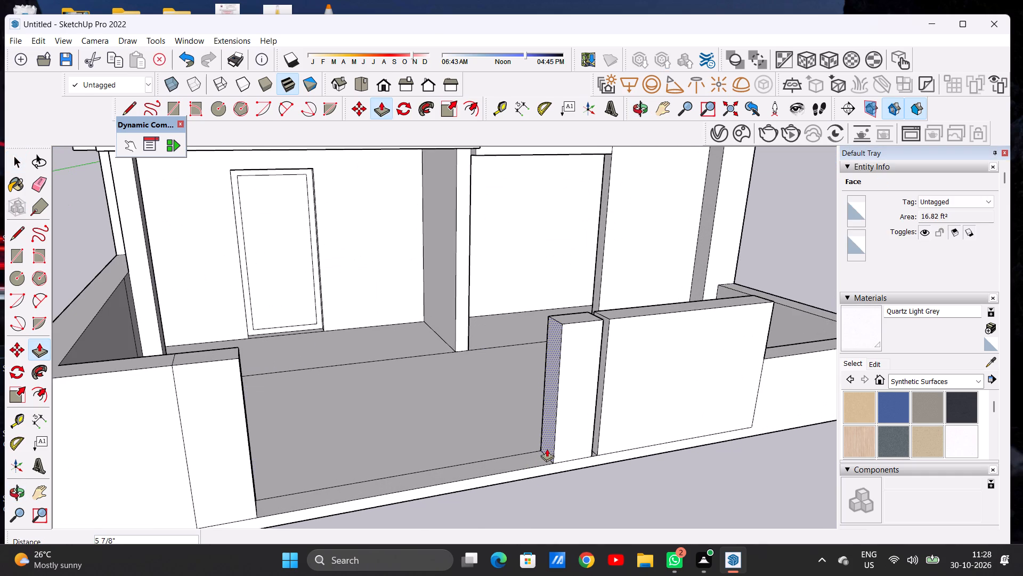
click(548, 449)
key(space)
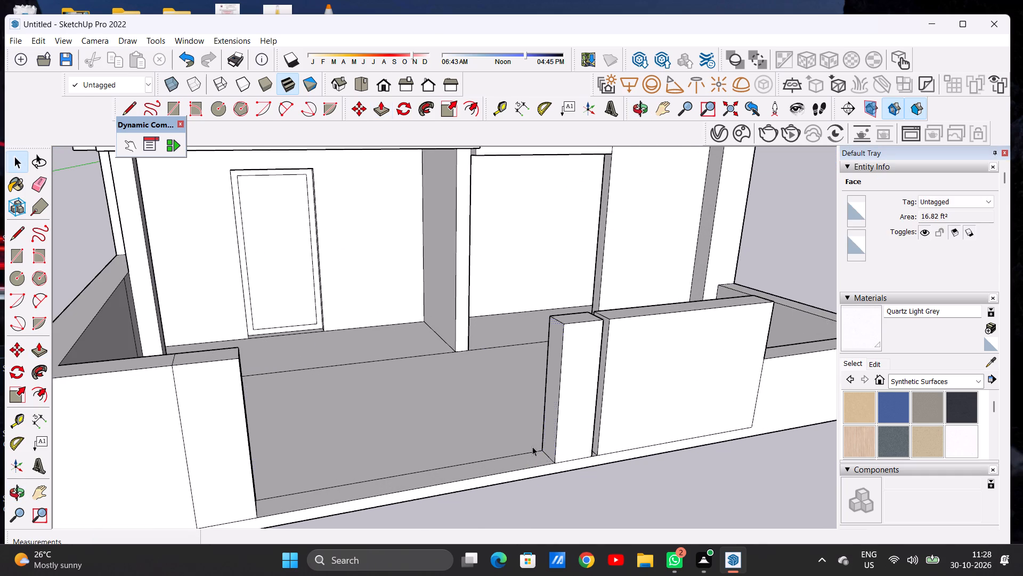
Draw two vertical 9" lines from the first entrance pillar's lower front corners down to the wall's bottom edge.
middle_drag(517, 446, 460, 423)
scroll(504, 438, down, 5)
scroll(457, 449, down, 1)
scroll(414, 452, down, 2)
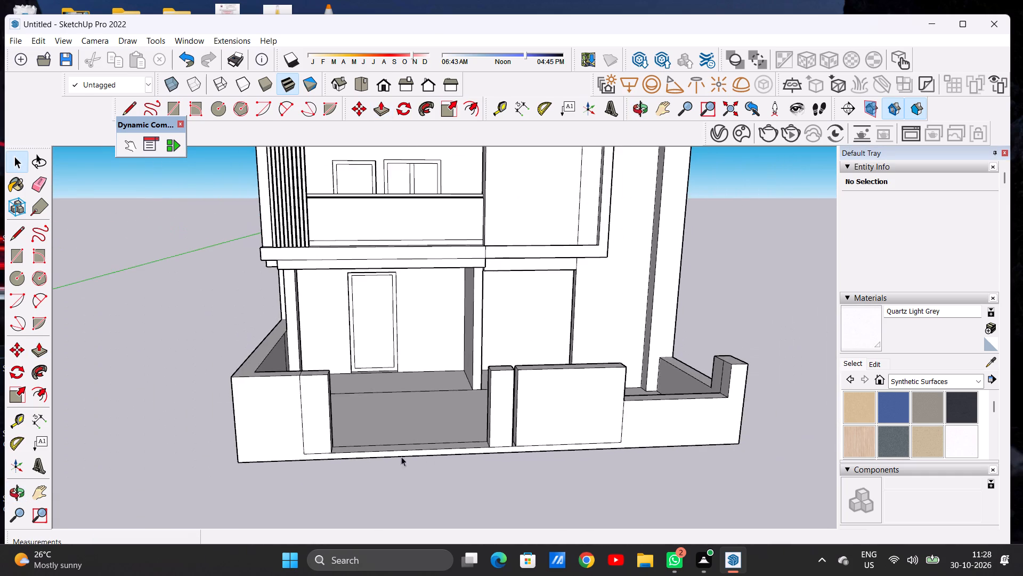
scroll(380, 462, up, 6)
key(l)
scroll(279, 462, up, 3)
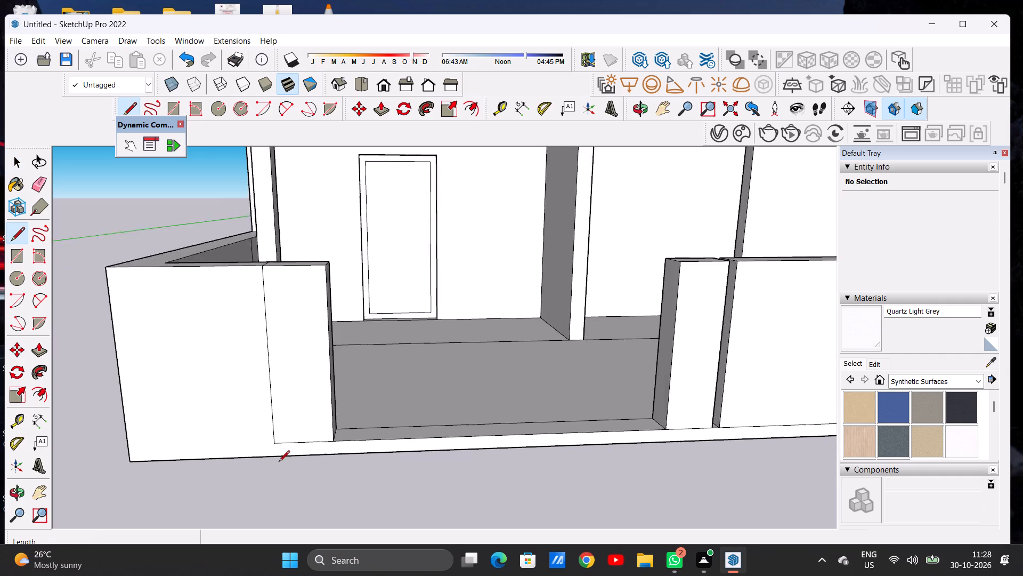
scroll(279, 462, up, 3)
click(278, 440)
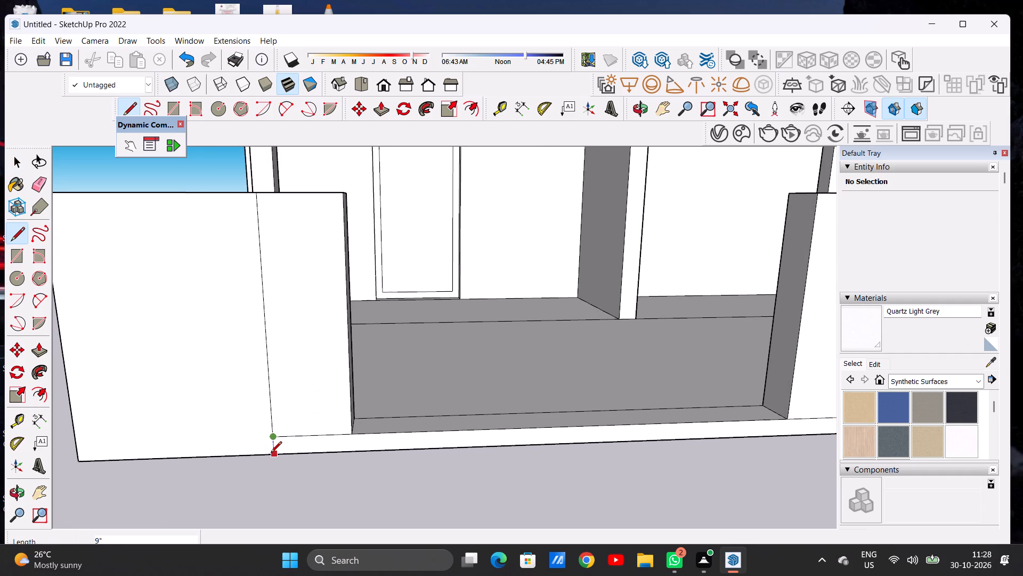
click(271, 454)
click(355, 433)
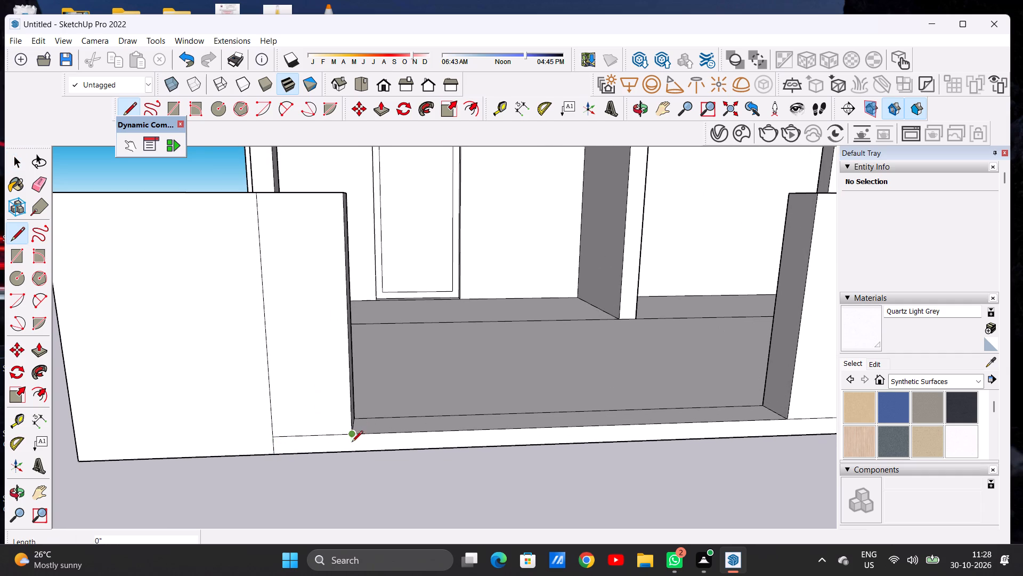
click(352, 449)
Draw two vertical 9" lines from the second entrance pillar's lower front corners down to the wall's bottom edge.
scroll(331, 445, down, 6)
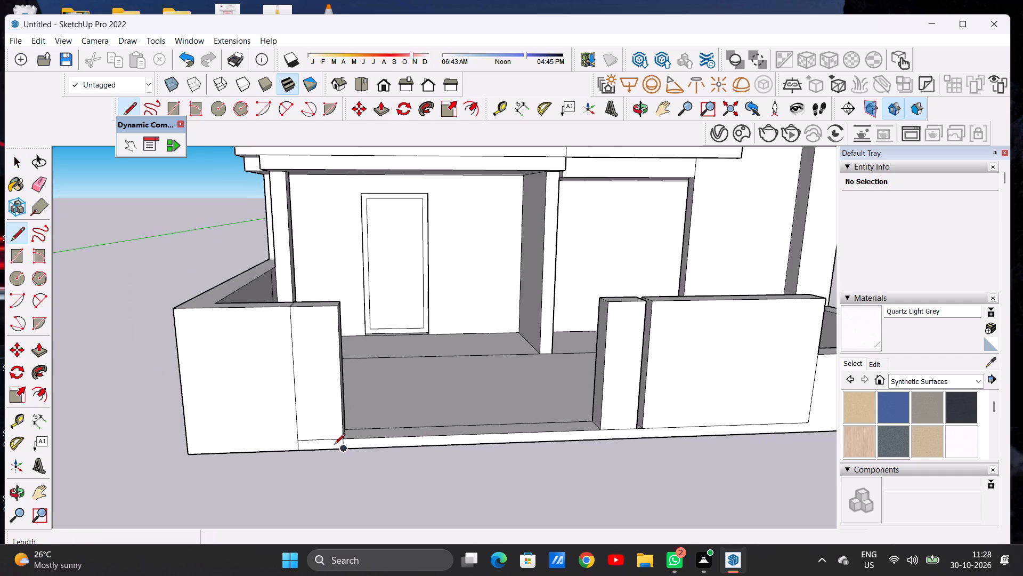
scroll(655, 428, up, 11)
scroll(608, 446, up, 3)
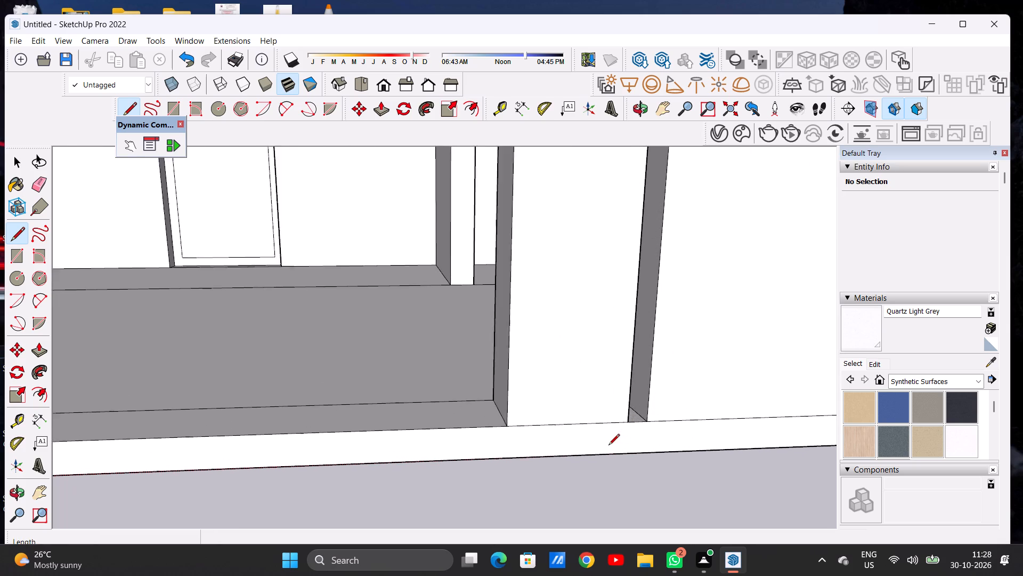
scroll(608, 446, up, 2)
click(634, 417)
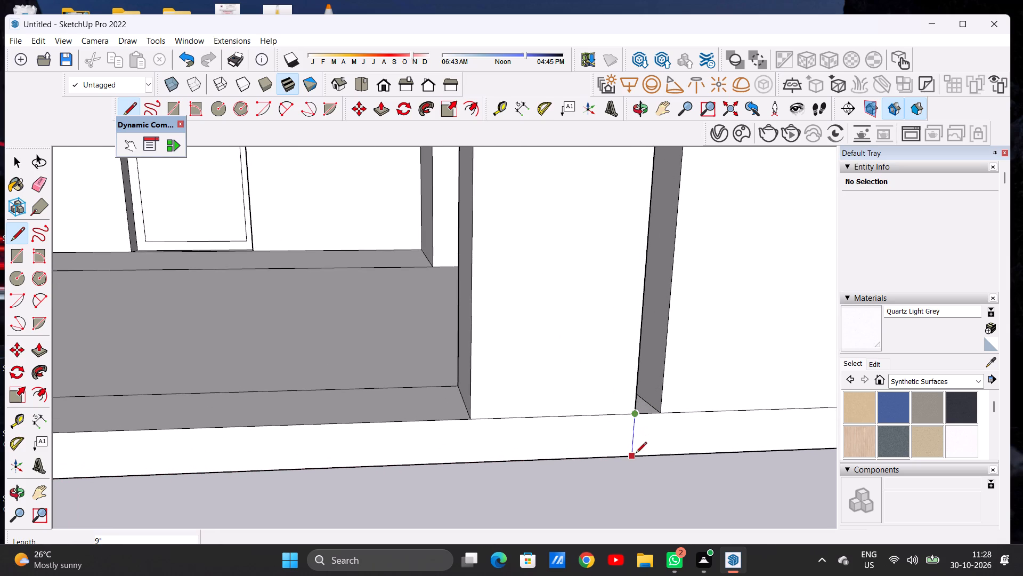
click(636, 454)
click(472, 421)
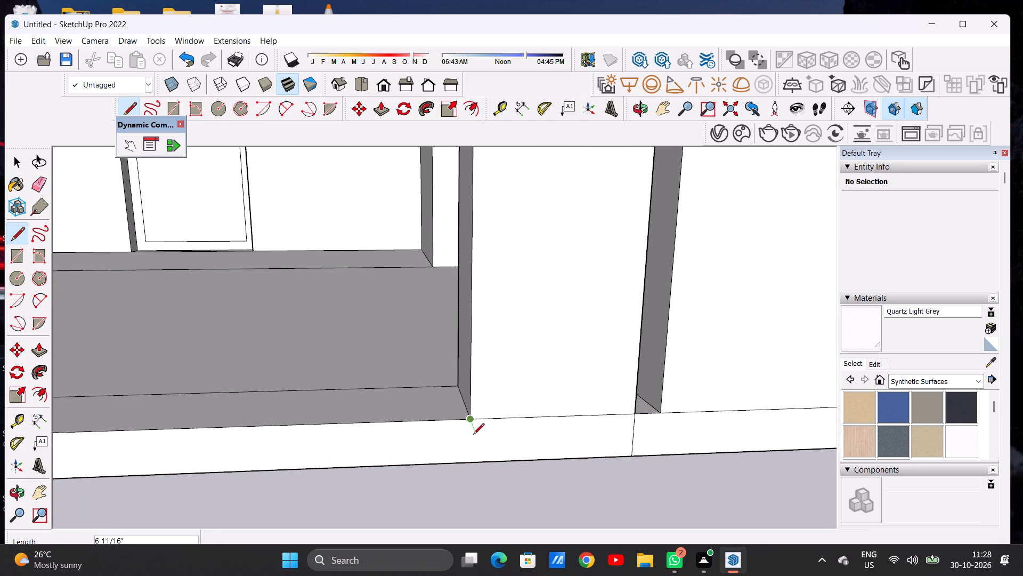
click(469, 460)
key(space)
Erase the horizontal edge at the first pillar's base and the short vertical line below its inner corner.
scroll(510, 478, down, 11)
scroll(526, 462, up, 1)
scroll(518, 466, down, 14)
middle_drag(526, 467, 520, 461)
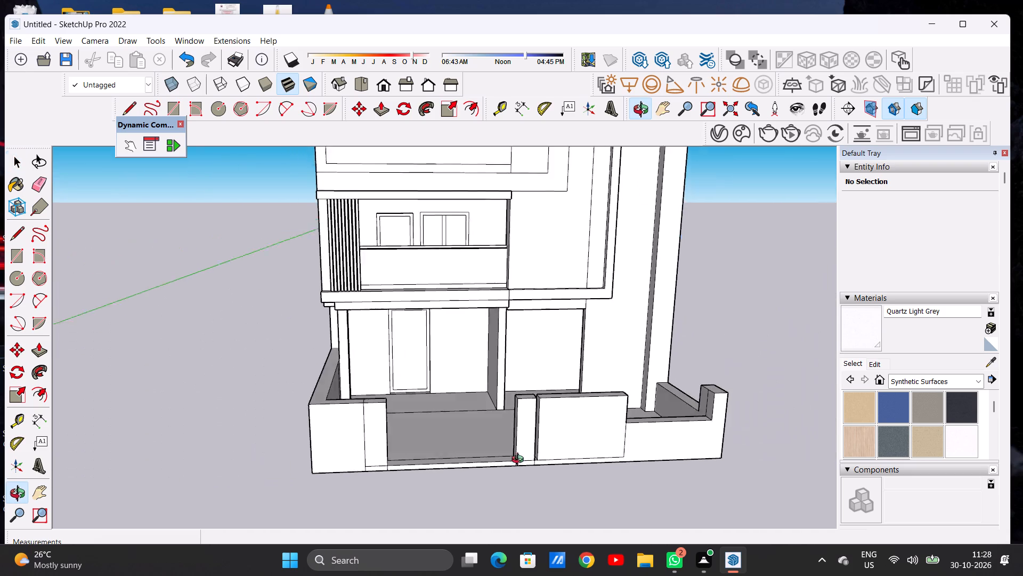
middle_drag(520, 461, 509, 453)
scroll(396, 471, up, 2)
scroll(395, 471, down, 1)
scroll(393, 470, up, 4)
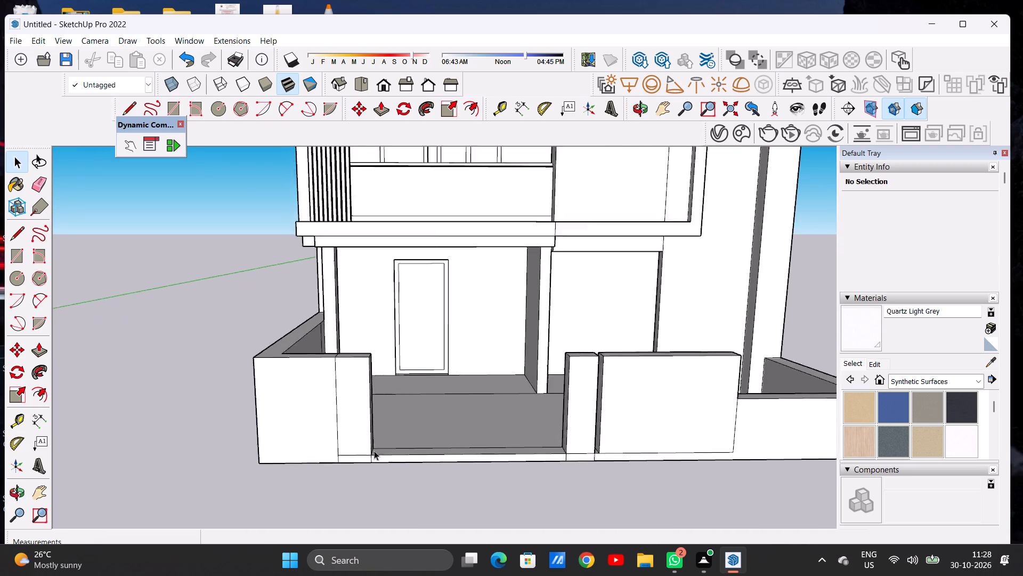
scroll(374, 451, up, 16)
scroll(374, 468, down, 1)
scroll(374, 468, up, 1)
key(e)
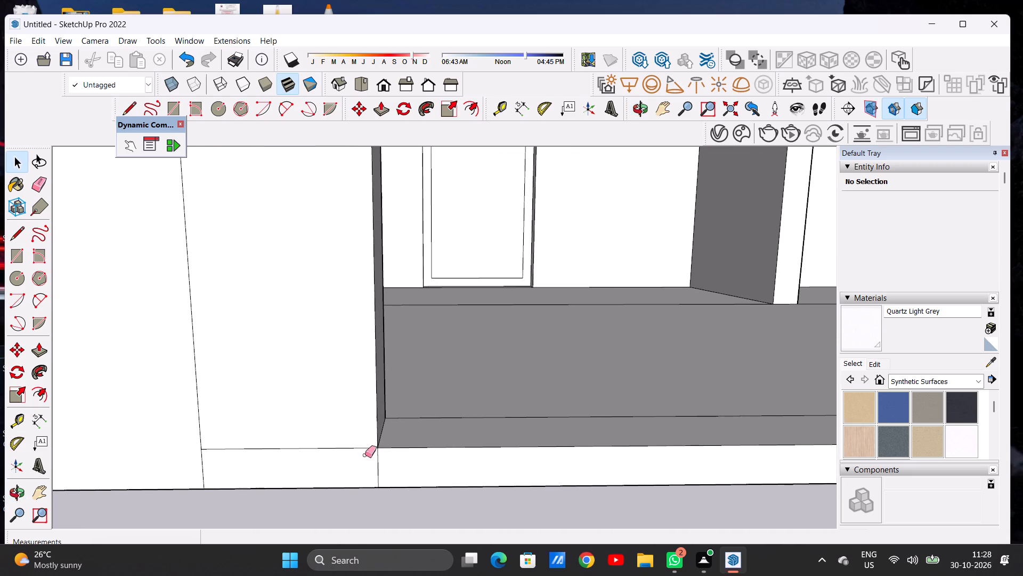
drag(362, 446, 366, 453)
click(378, 461)
Erase the horizontal edge at the second pillar's base and the short vertical line below its inner corner.
scroll(381, 459, down, 7)
scroll(407, 454, up, 1)
scroll(409, 455, down, 7)
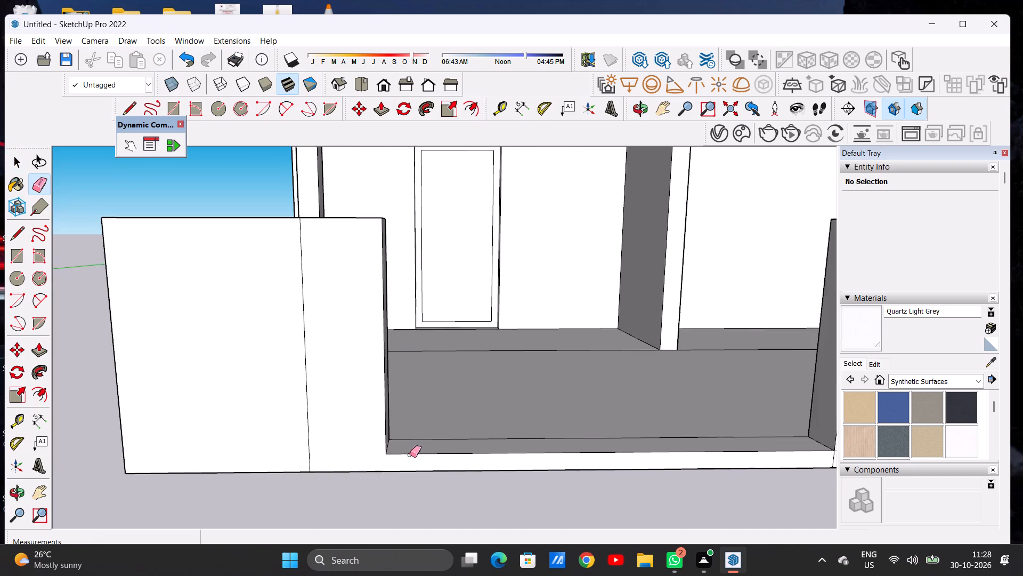
scroll(410, 455, down, 4)
scroll(656, 437, up, 18)
drag(571, 461, 569, 469)
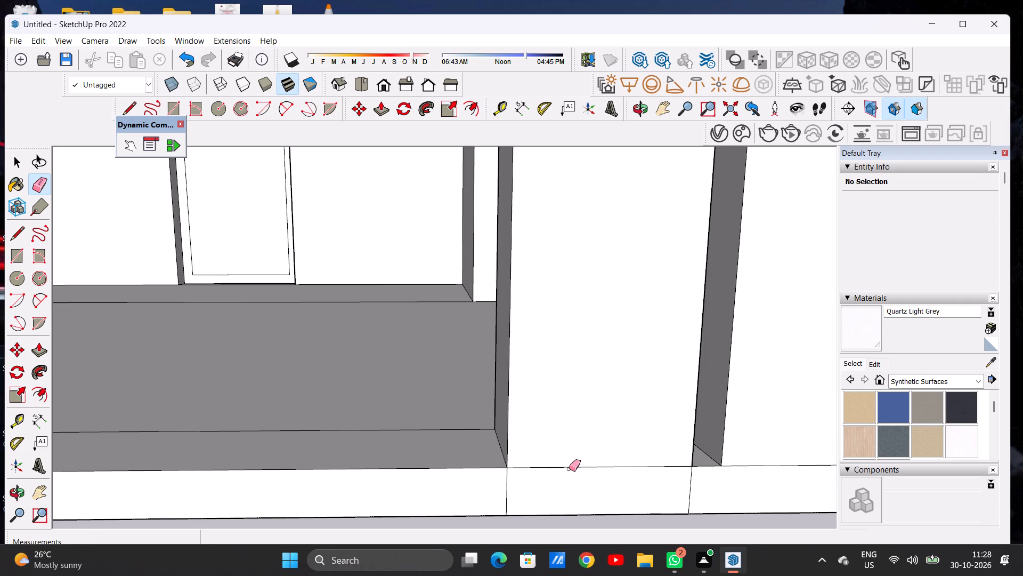
drag(569, 469, 567, 471)
drag(533, 492, 497, 493)
key(space)
Push/Pull the top of the threshold strip between the two entrance pillars up about 5 1/4".
scroll(568, 488, down, 6)
scroll(588, 487, up, 1)
scroll(589, 488, down, 3)
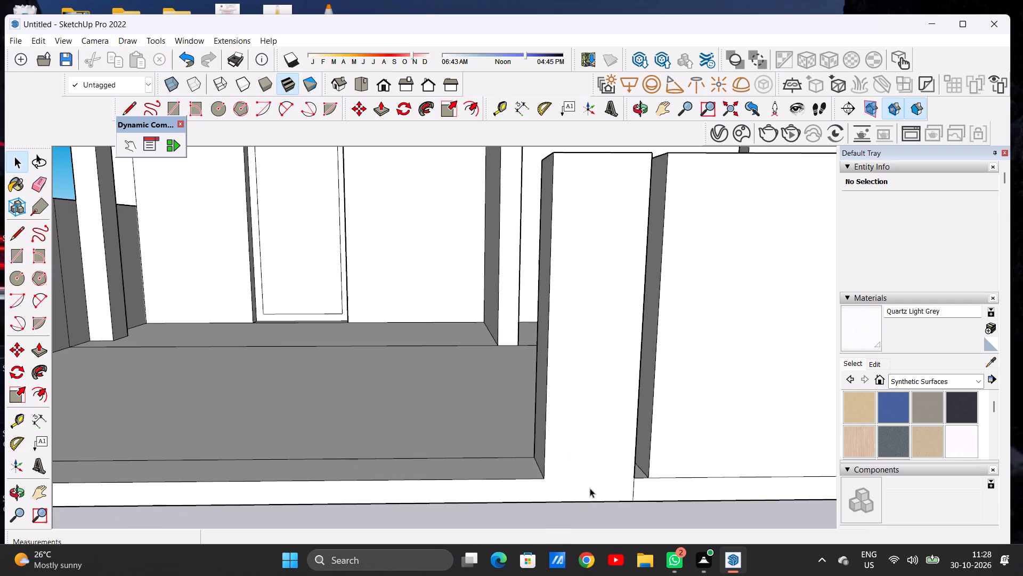
key(p)
click(516, 468)
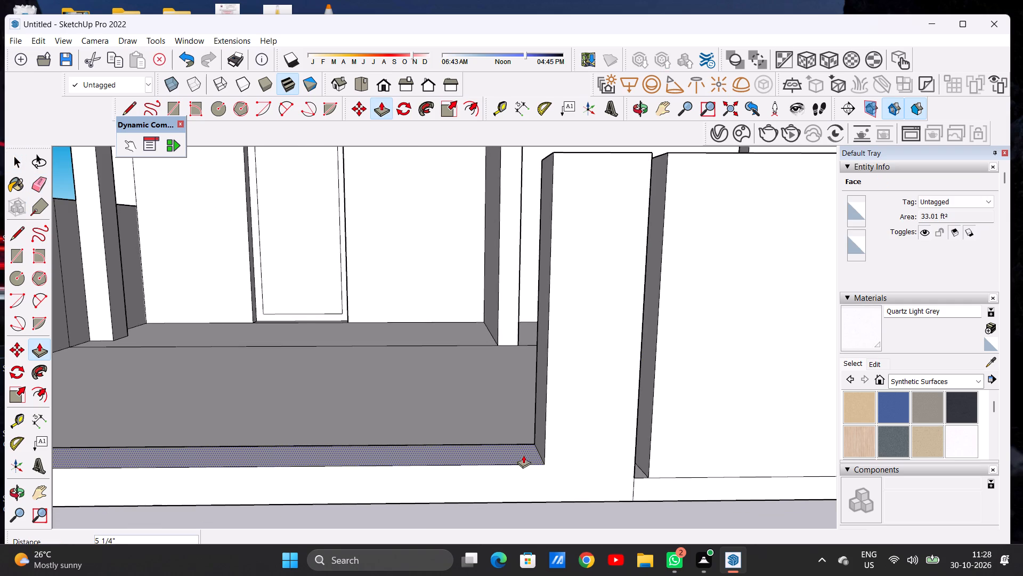
click(523, 455)
key(space)
Draw a line about 1' 9 5/16" long across the first pillar's inner side face, a little below its top.
scroll(560, 478, down, 19)
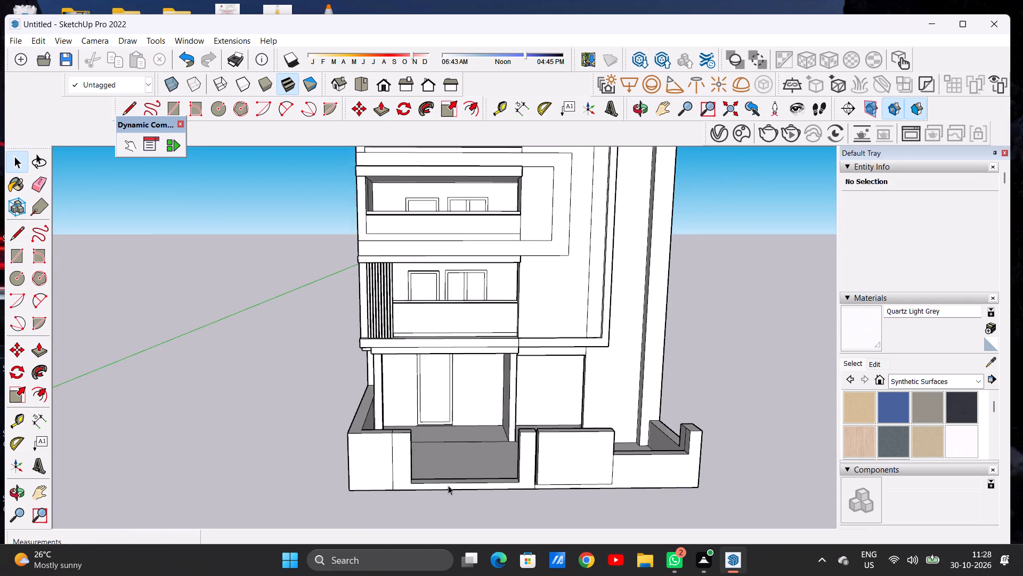
scroll(499, 474, up, 5)
middle_drag(496, 468, 483, 469)
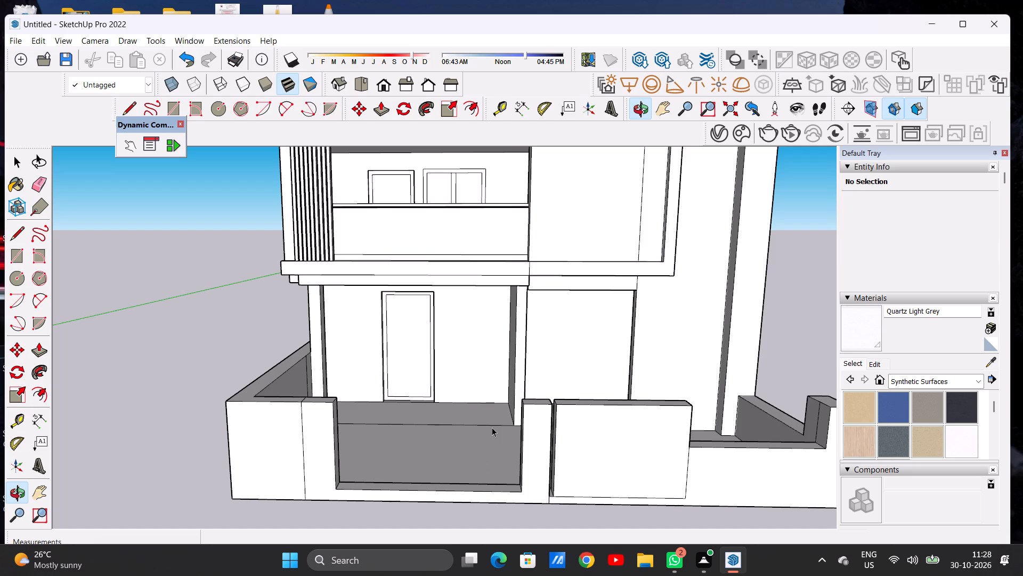
scroll(389, 479, down, 7)
middle_drag(390, 491, 368, 426)
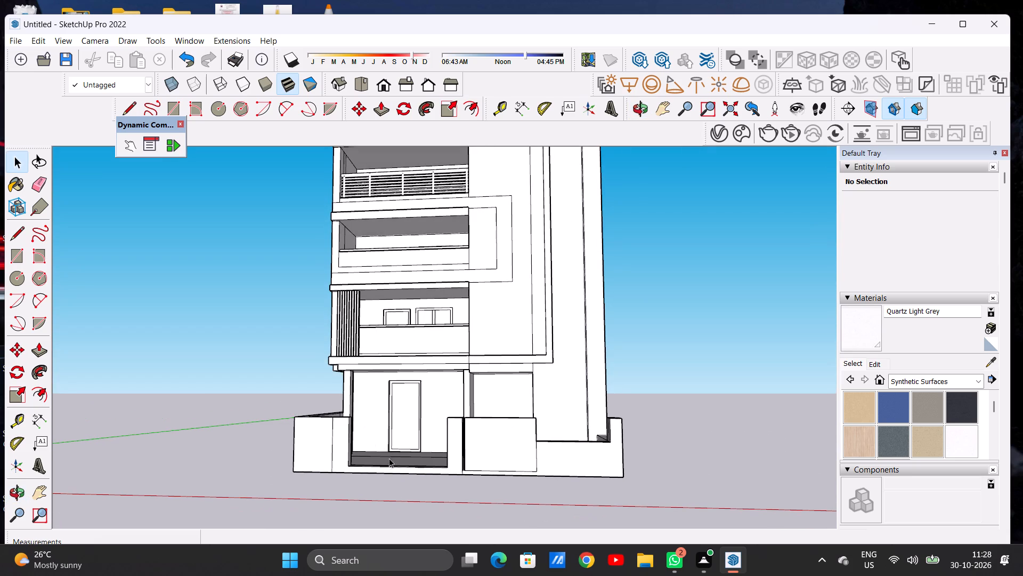
middle_drag(388, 441, 399, 479)
scroll(385, 460, up, 5)
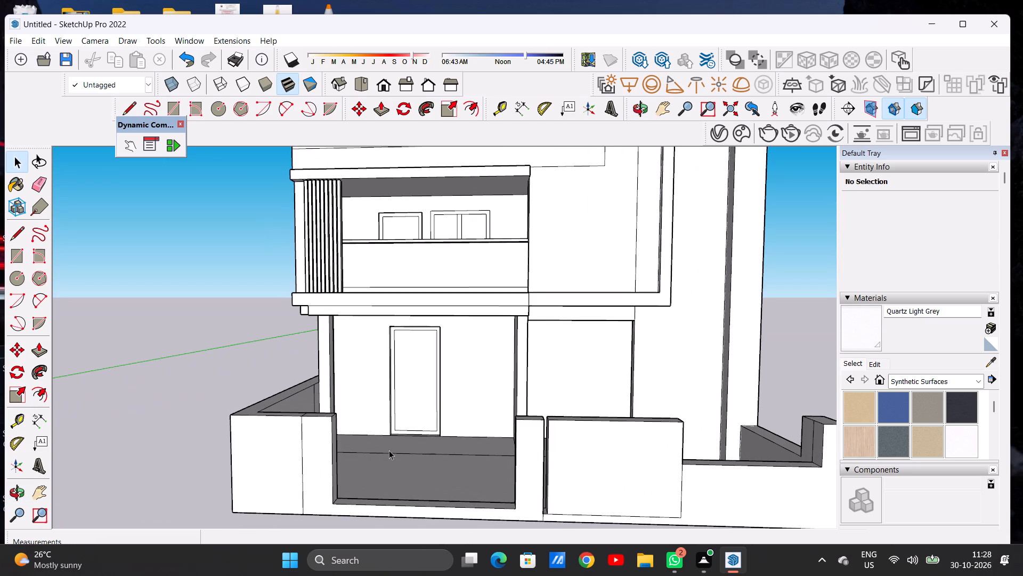
middle_drag(302, 474, 295, 479)
middle_drag(350, 461, 254, 498)
scroll(266, 450, up, 4)
scroll(275, 442, down, 1)
scroll(275, 442, up, 3)
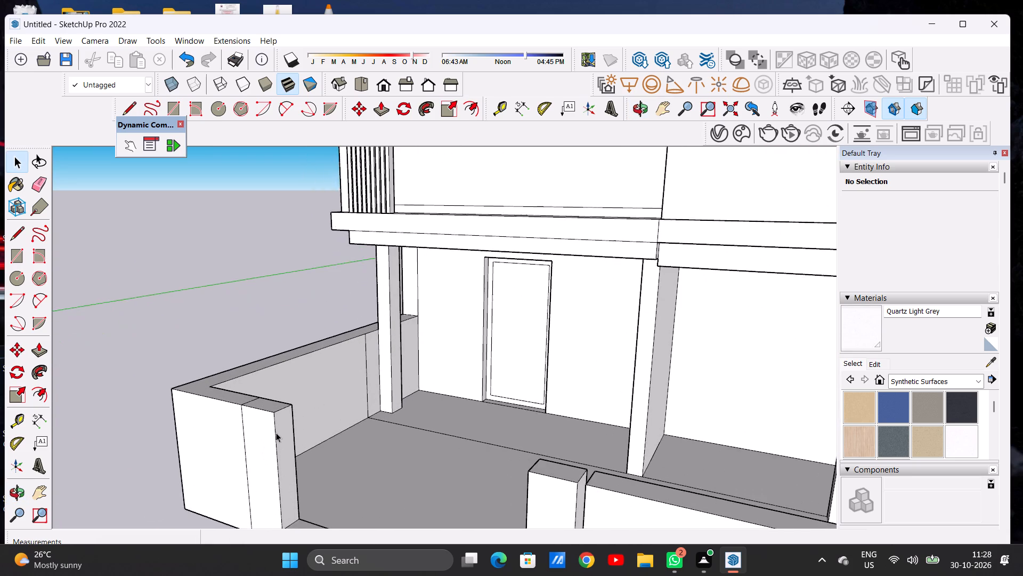
scroll(276, 433, up, 4)
key(l)
scroll(265, 420, up, 8)
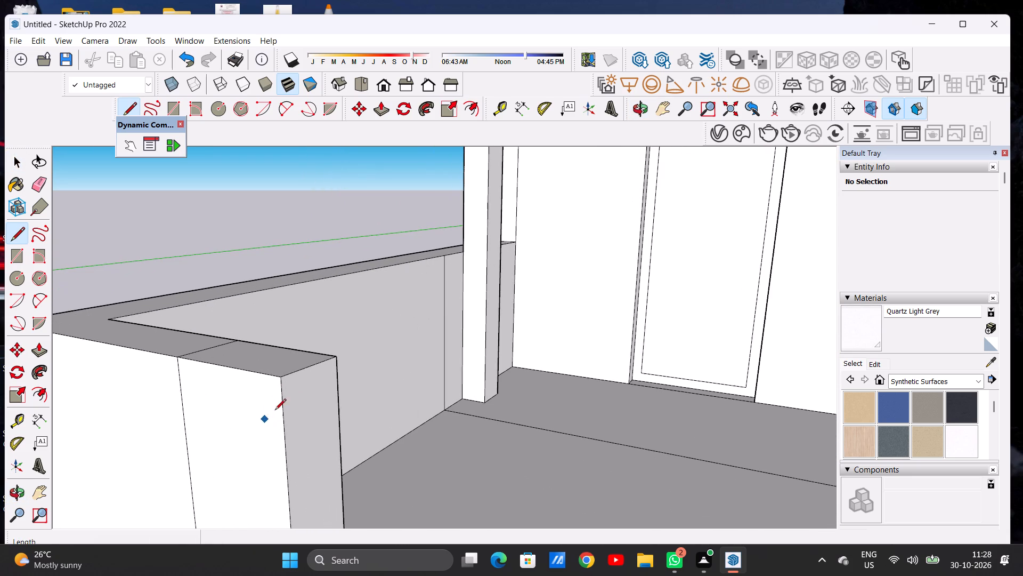
click(284, 405)
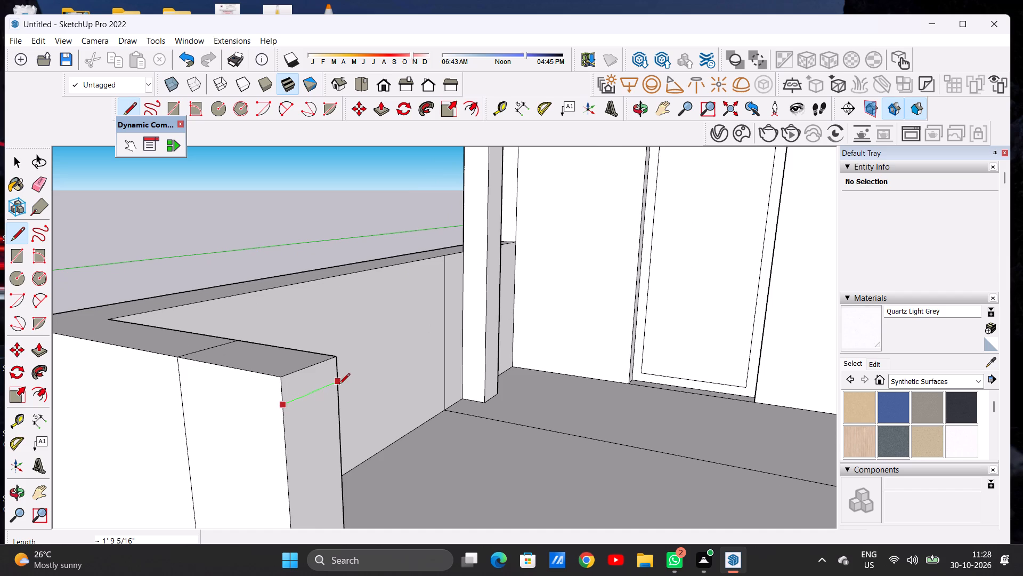
click(339, 385)
Push/Pull the upper part of the first pillar's inner side face about 18' 7 5/16" across to the second pillar as the top beam.
key(p)
click(309, 375)
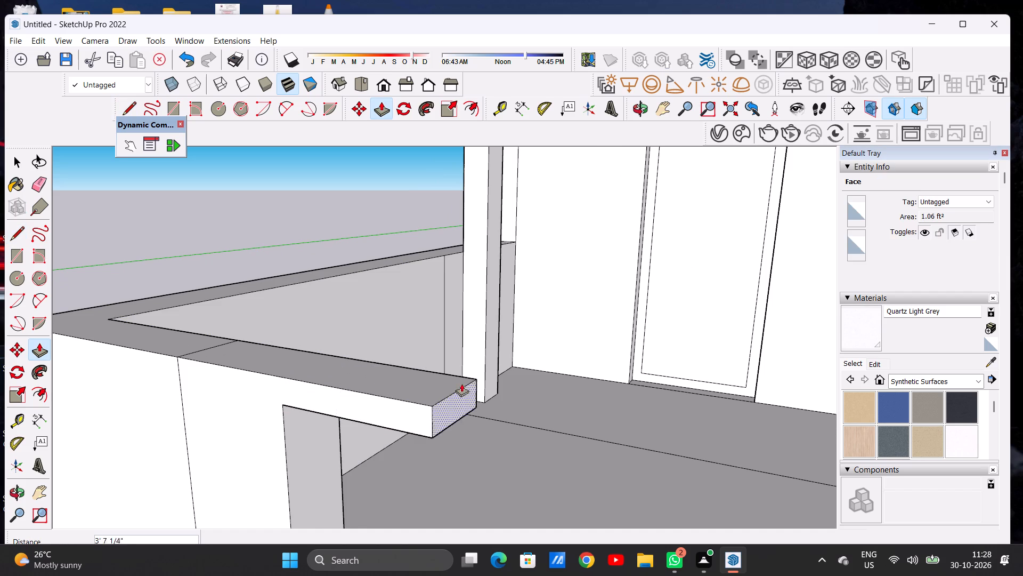
scroll(381, 389, down, 20)
scroll(381, 389, down, 3)
middle_drag(460, 407, 543, 387)
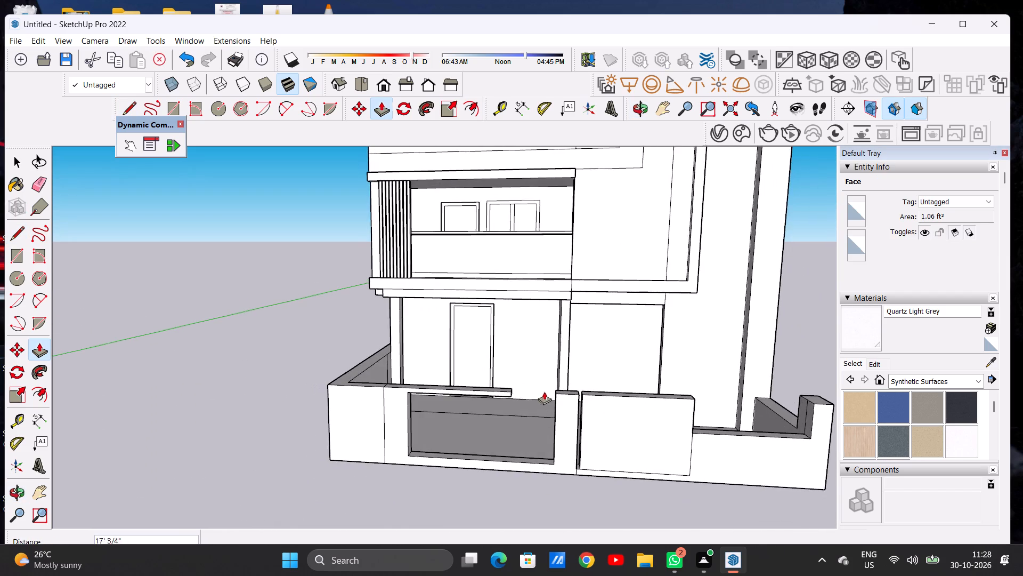
scroll(545, 399, up, 7)
scroll(583, 403, down, 1)
scroll(583, 403, up, 7)
scroll(582, 377, down, 1)
scroll(582, 377, up, 7)
scroll(559, 370, down, 1)
scroll(559, 370, up, 1)
scroll(559, 370, down, 1)
scroll(559, 370, up, 7)
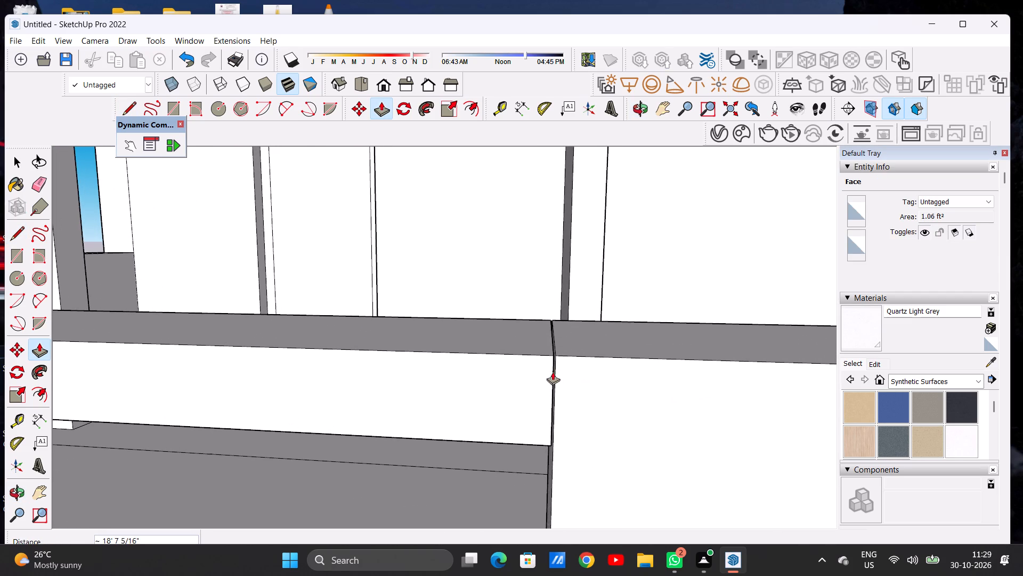
click(553, 350)
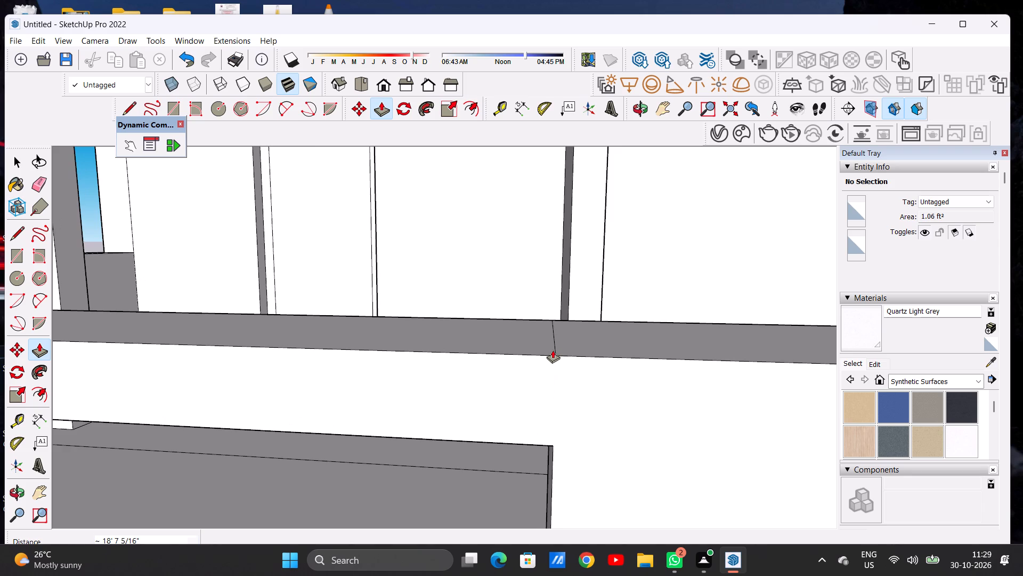
key(space)
Examine the framed entrance opening and the whole front facade from the front and from above.
scroll(542, 403, down, 6)
scroll(542, 403, up, 1)
scroll(542, 403, down, 20)
middle_drag(529, 434, 545, 334)
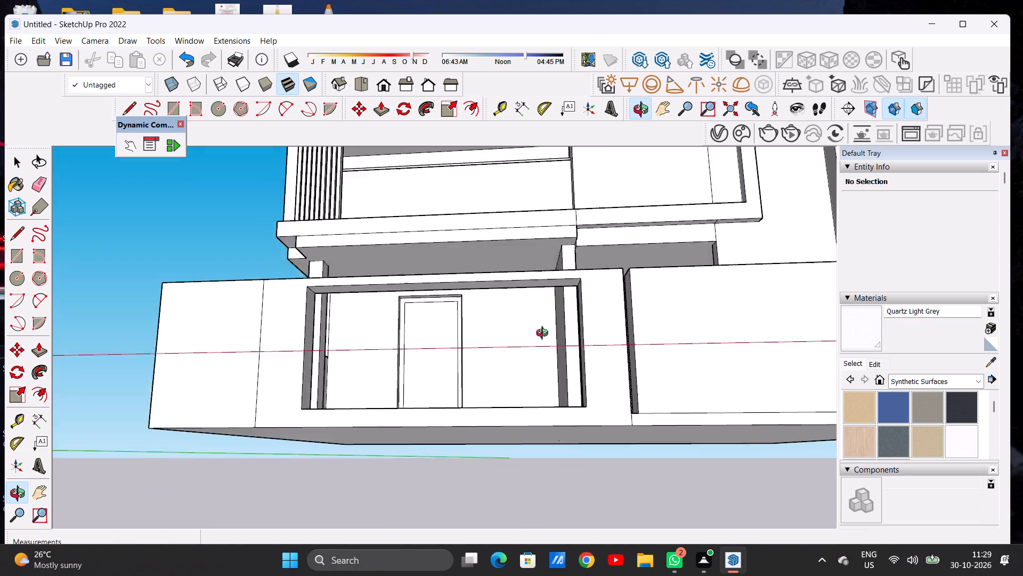
middle_drag(545, 334, 570, 430)
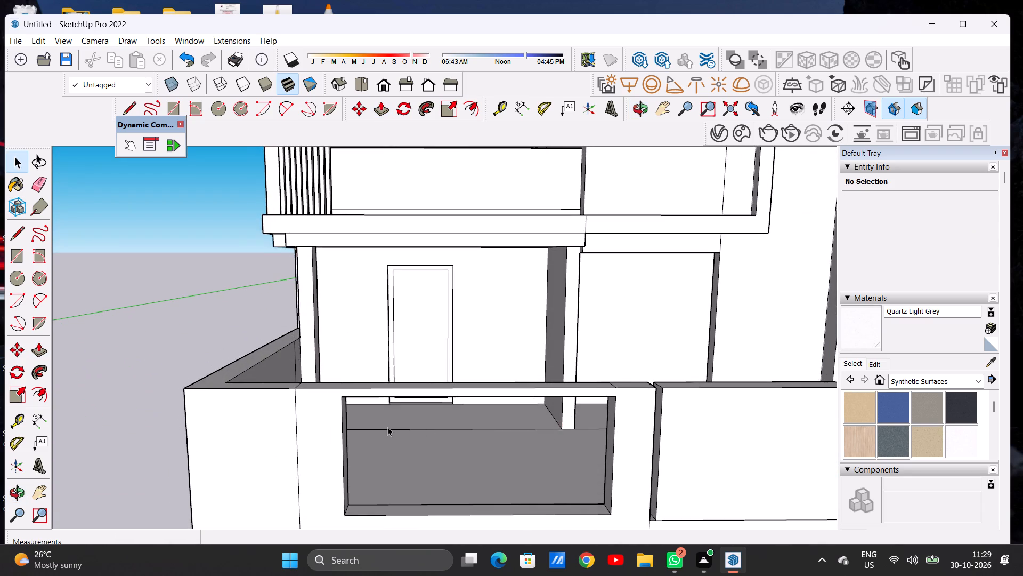
scroll(368, 427, down, 6)
middle_drag(379, 432, 378, 411)
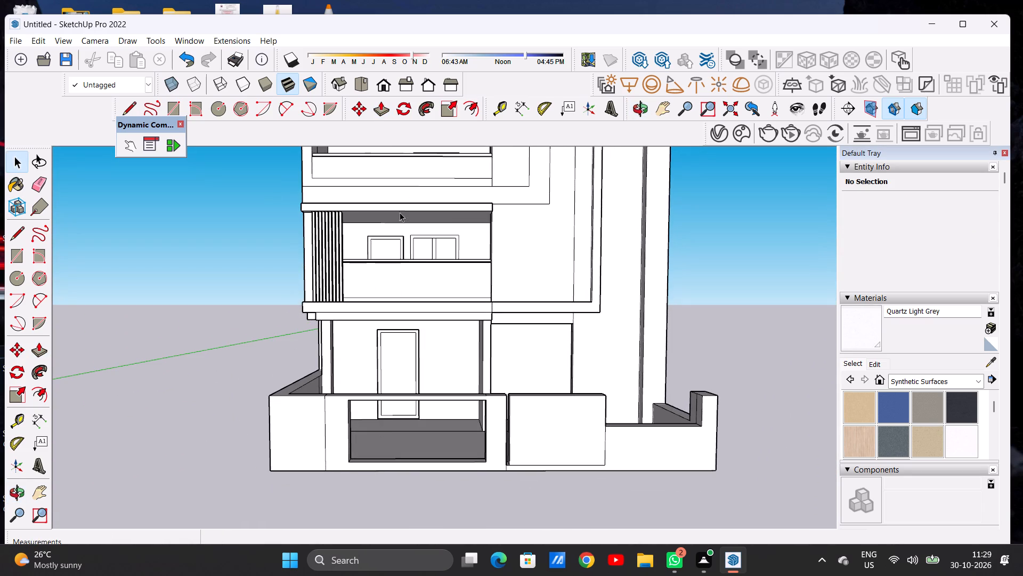
click(385, 79)
scroll(462, 338, down, 5)
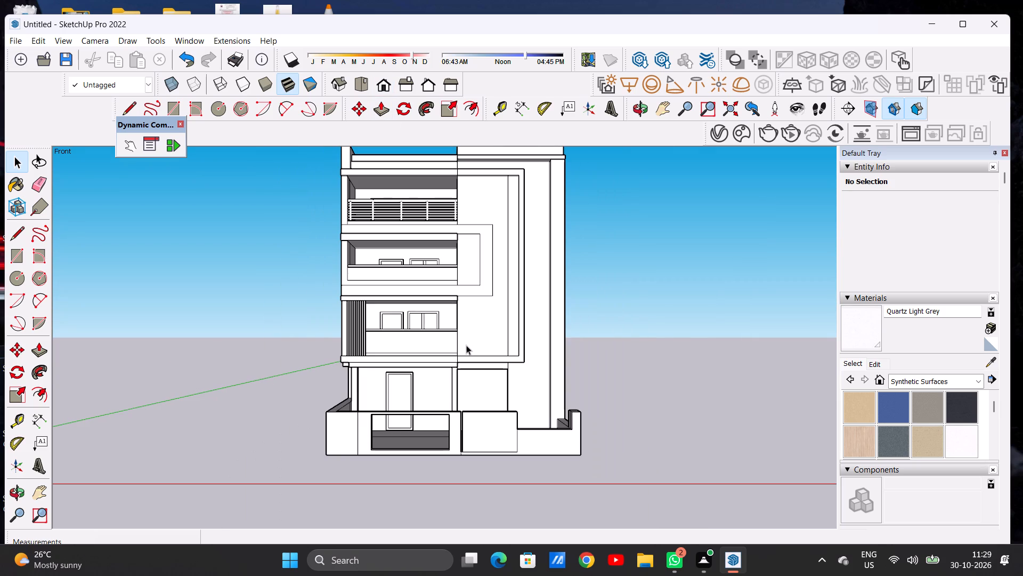
middle_click(421, 405)
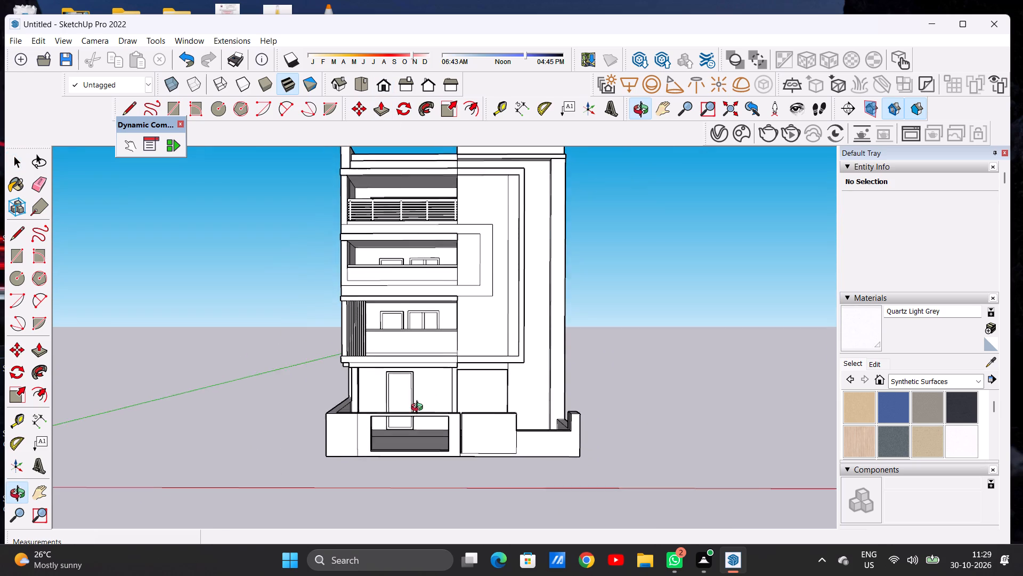
scroll(415, 436, up, 4)
scroll(415, 436, down, 1)
scroll(415, 436, up, 1)
scroll(415, 436, down, 1)
middle_drag(415, 436, 407, 522)
middle_click(407, 522)
scroll(418, 355, down, 3)
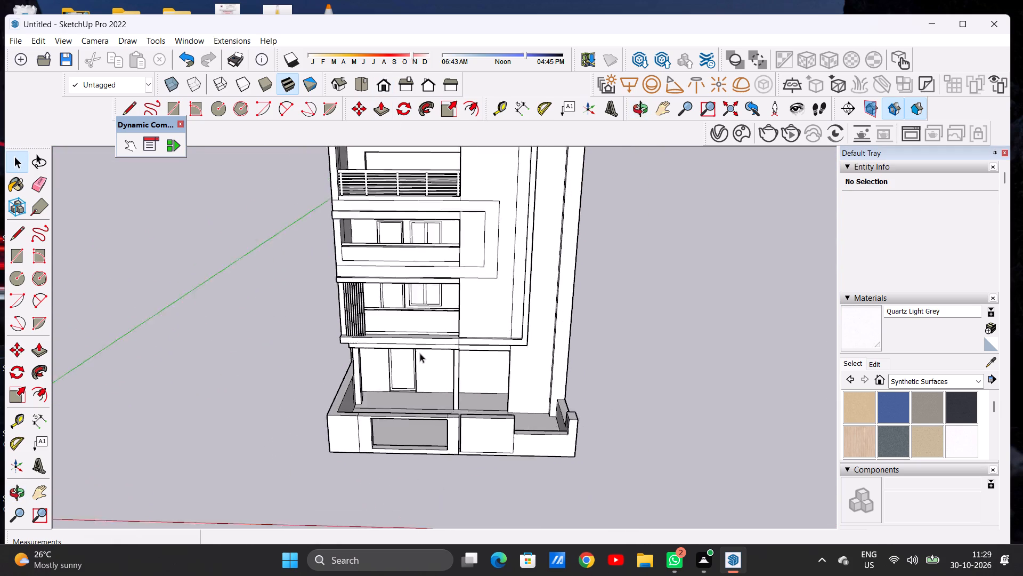
scroll(420, 353, down, 4)
middle_drag(415, 412, 423, 474)
middle_drag(423, 474, 419, 458)
scroll(411, 426, up, 14)
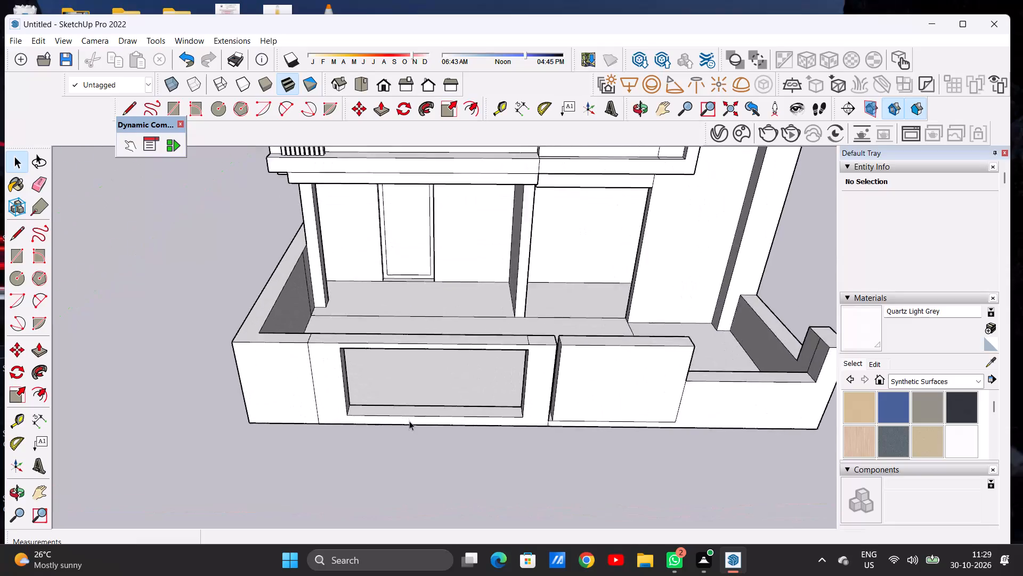
scroll(409, 421, up, 3)
scroll(420, 422, down, 4)
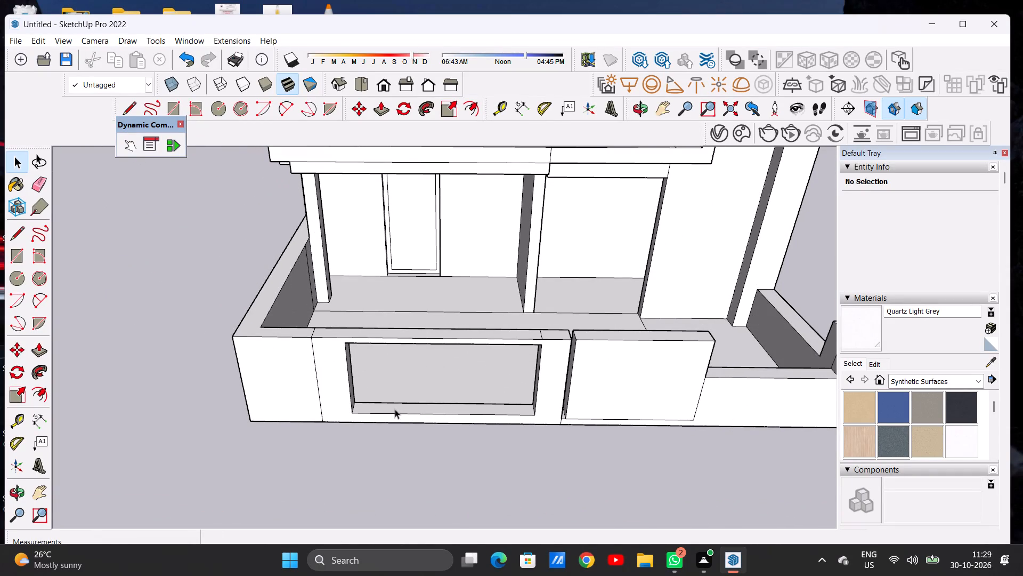
middle_drag(395, 409, 406, 453)
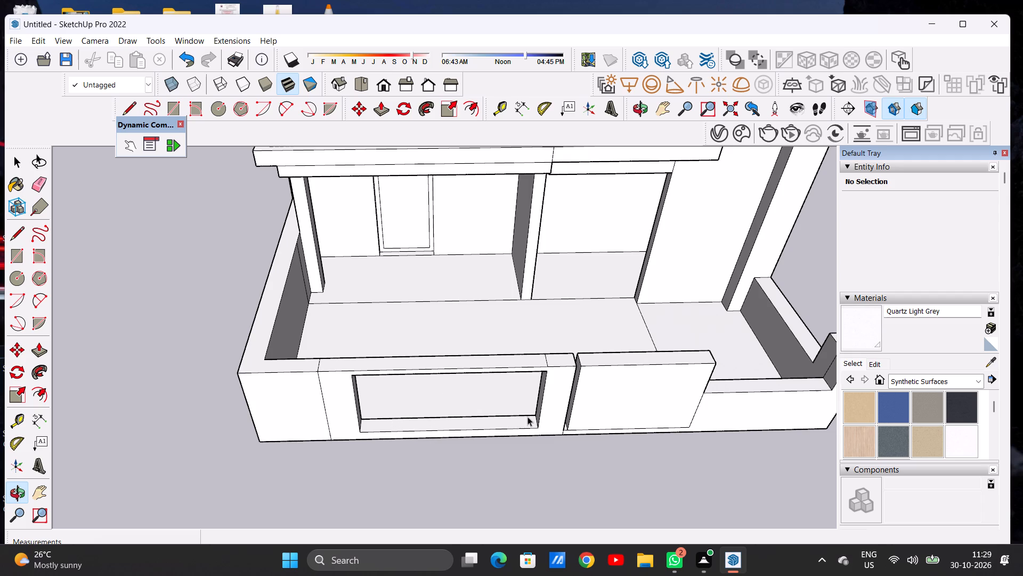
Draw three parallel lines about 1' 9 5/16" long across the threshold's top near its middle, outlining two adjacent narrow strips.
key(l)
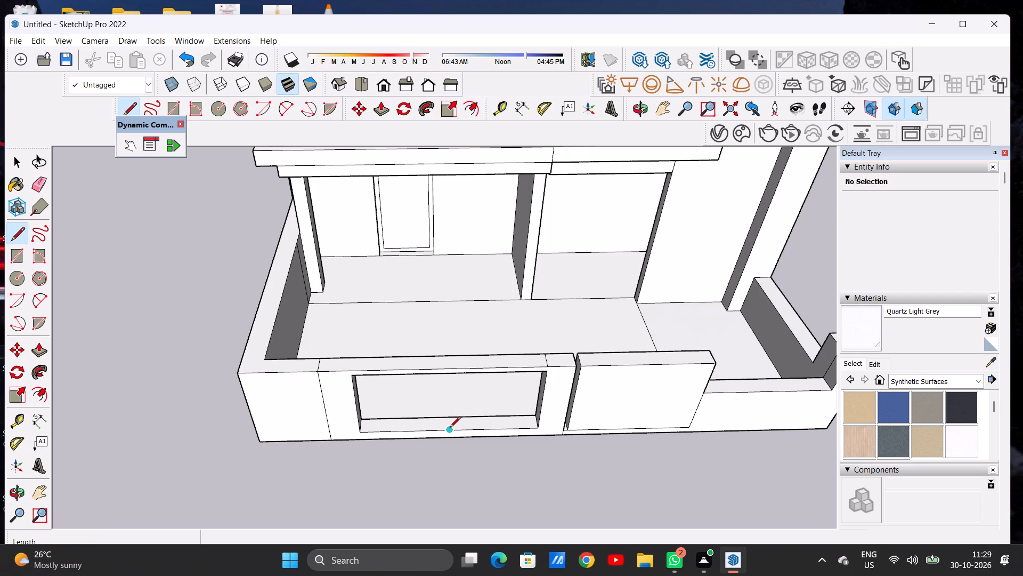
click(437, 418)
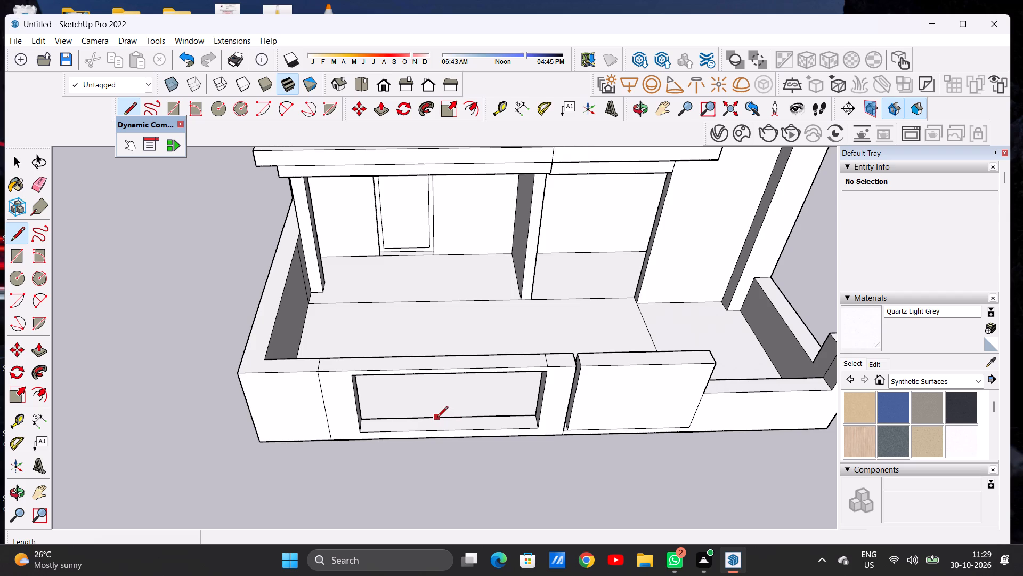
click(437, 429)
scroll(451, 429, up, 6)
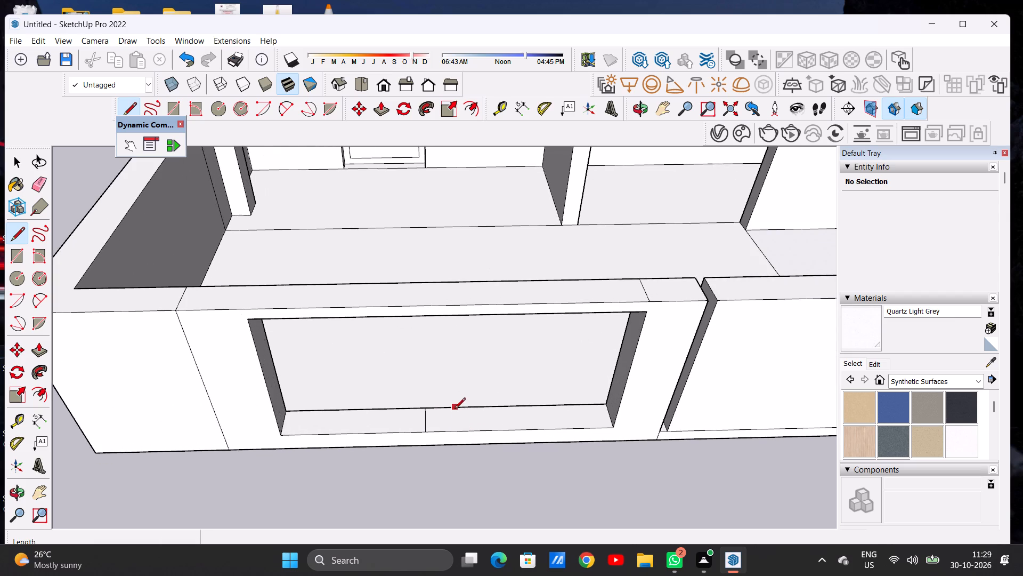
click(453, 408)
click(452, 431)
click(439, 408)
click(439, 430)
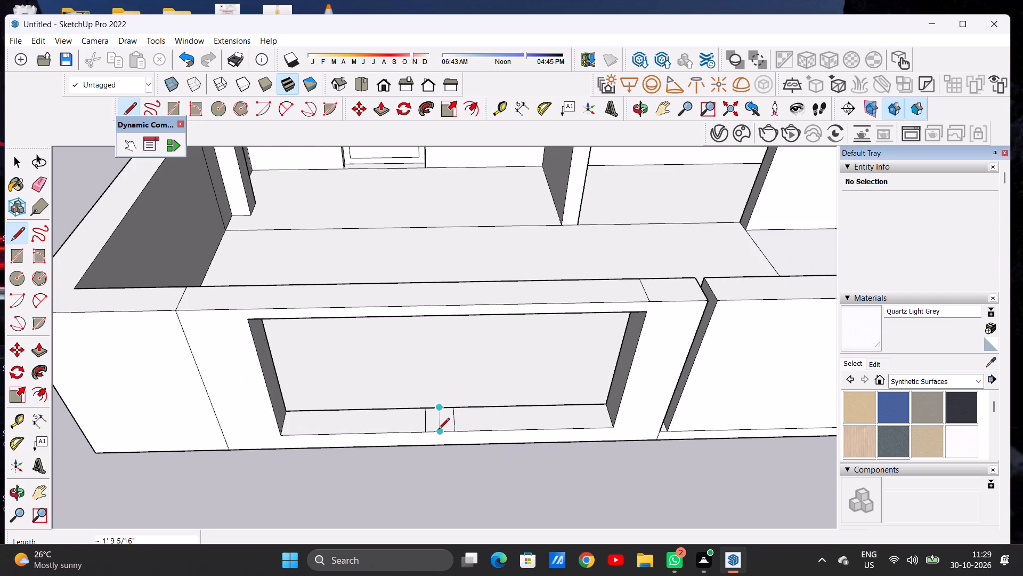
key(space)
Push/Pull the narrow threshold strip nearer the second pillar up about 8' 5 7/16" to the underside of the top beam.
text(P)
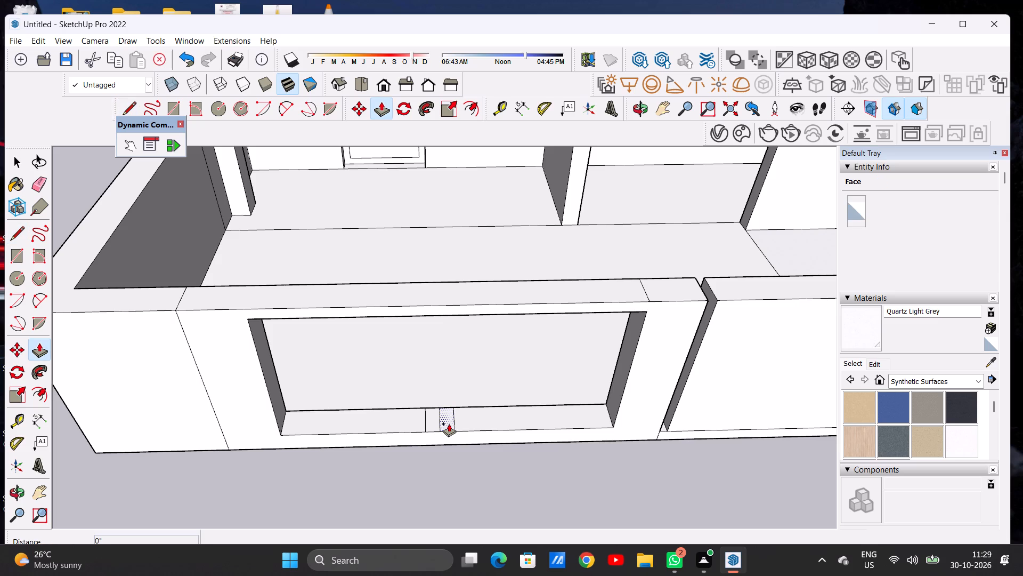
click(449, 423)
scroll(454, 386, down, 4)
middle_drag(458, 390, 458, 246)
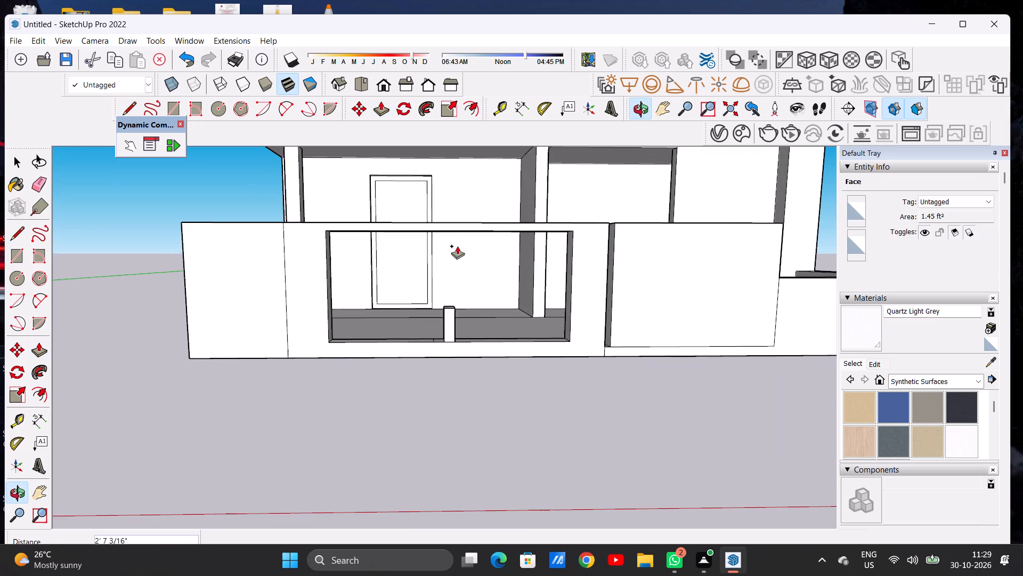
scroll(437, 327, down, 4)
scroll(446, 282, up, 11)
scroll(458, 251, down, 1)
scroll(458, 251, up, 2)
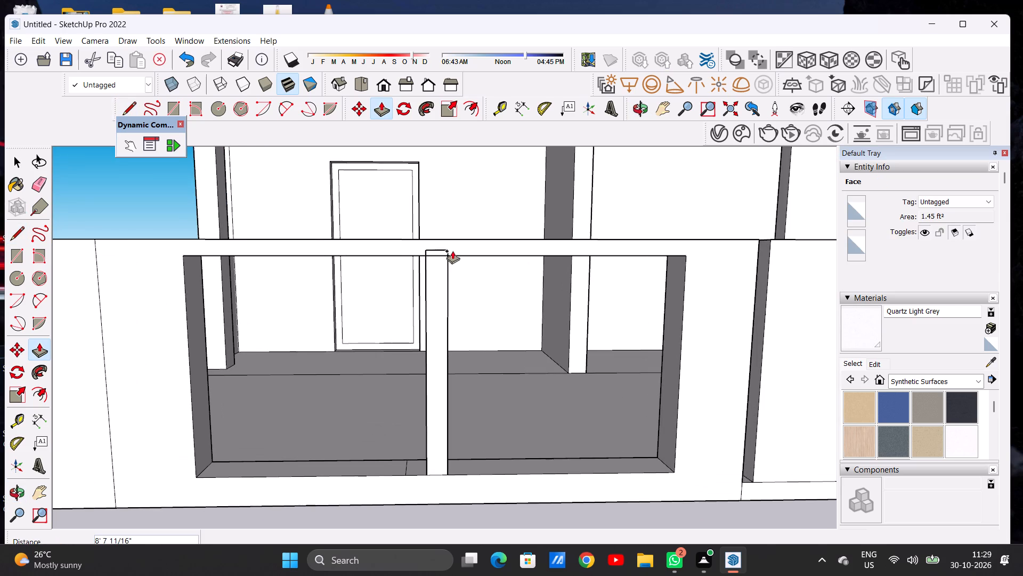
click(447, 258)
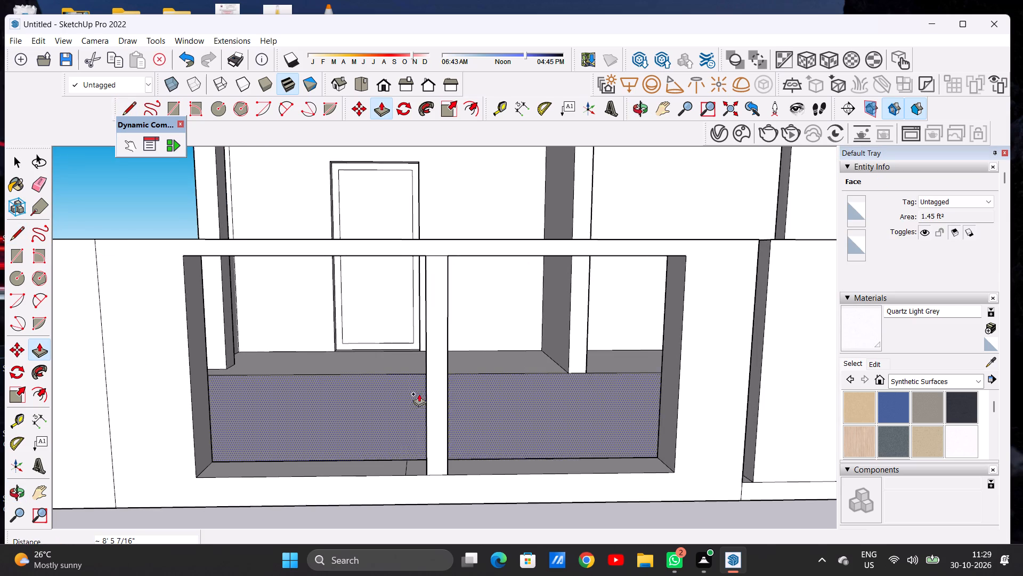
Push/Pull the adjacent narrow threshold strip up about 8' 5 7/16" to the top beam's underside, widening the middle post.
scroll(415, 458, up, 6)
click(420, 472)
scroll(422, 390, down, 13)
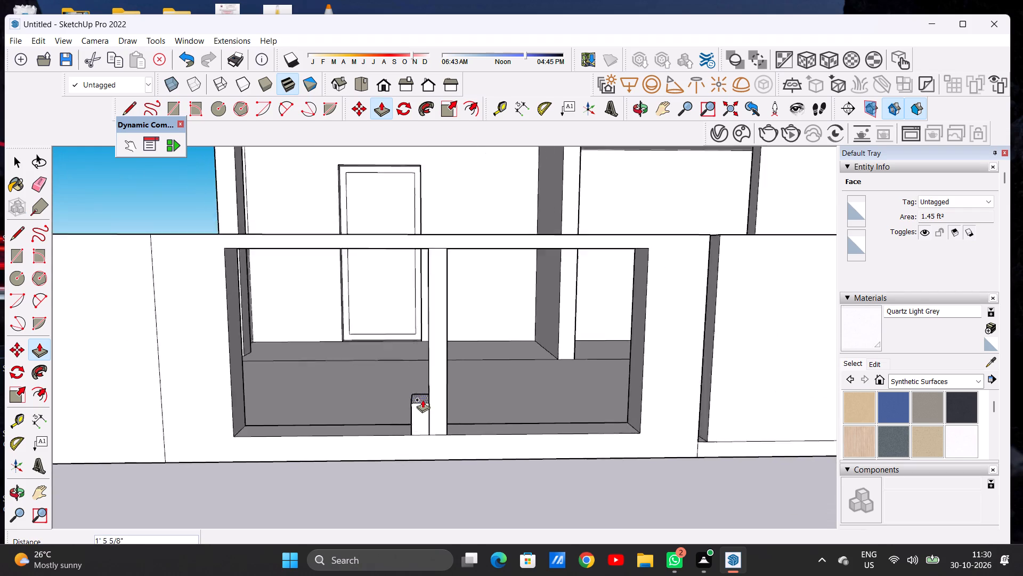
scroll(423, 399, down, 4)
scroll(425, 329, up, 12)
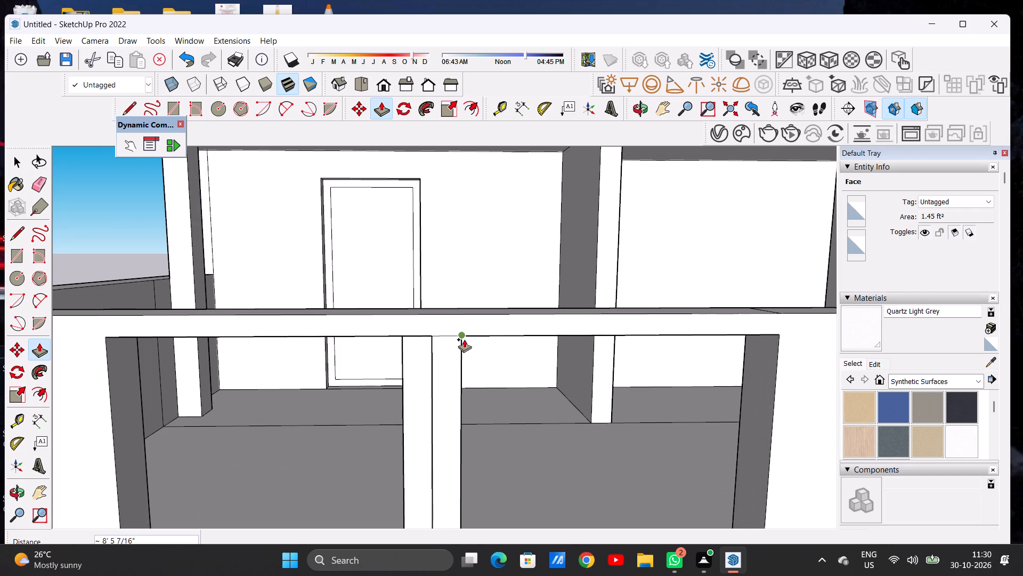
click(464, 338)
key(space)
Examine the boundary wall's divided entrance opening together with the full front facade.
scroll(449, 389, down, 1)
scroll(448, 392, up, 1)
scroll(448, 394, down, 14)
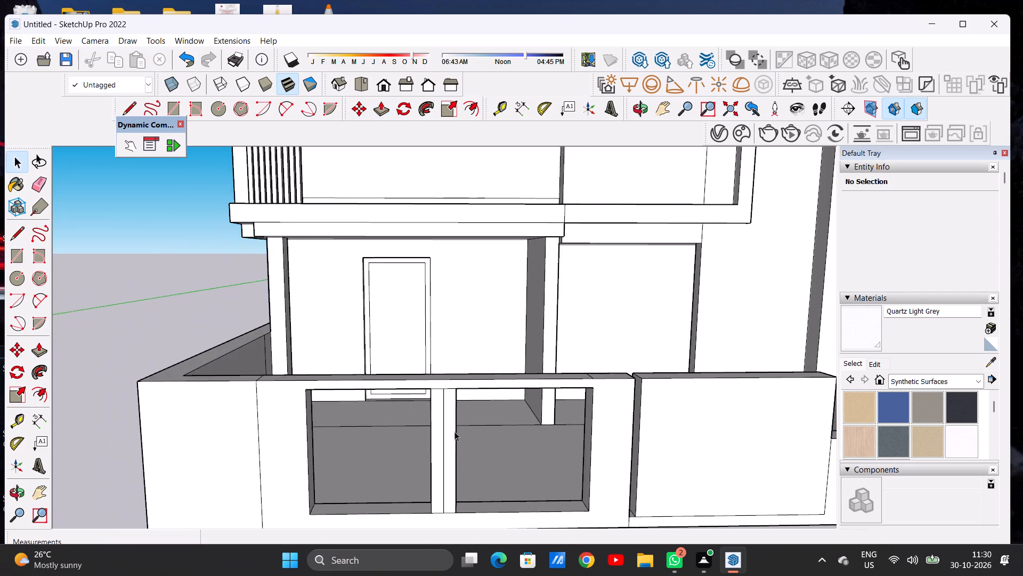
scroll(454, 431, down, 3)
middle_drag(436, 433, 433, 501)
middle_click(433, 501)
scroll(446, 401, down, 6)
middle_drag(446, 440, 440, 452)
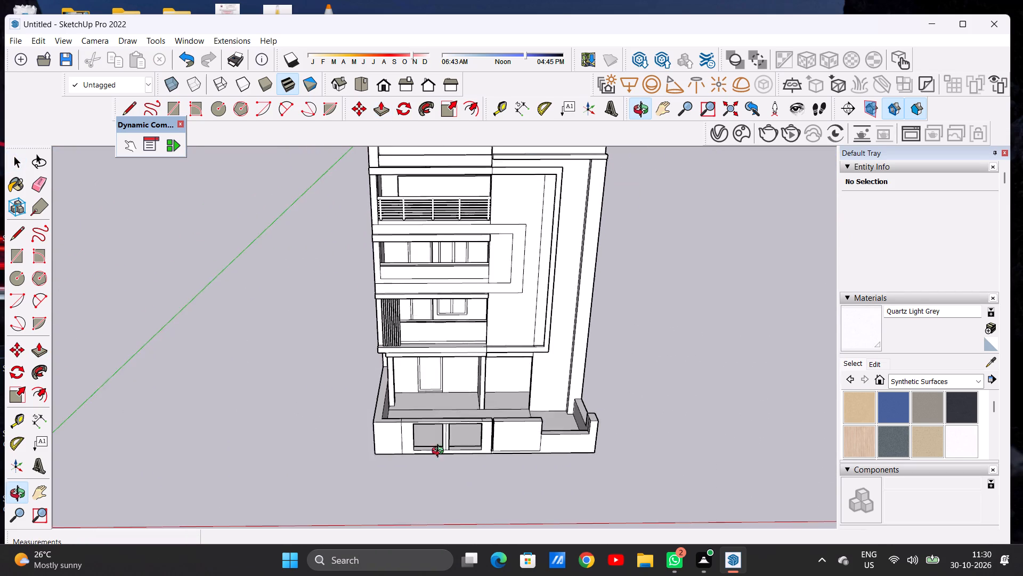
middle_drag(440, 452, 439, 491)
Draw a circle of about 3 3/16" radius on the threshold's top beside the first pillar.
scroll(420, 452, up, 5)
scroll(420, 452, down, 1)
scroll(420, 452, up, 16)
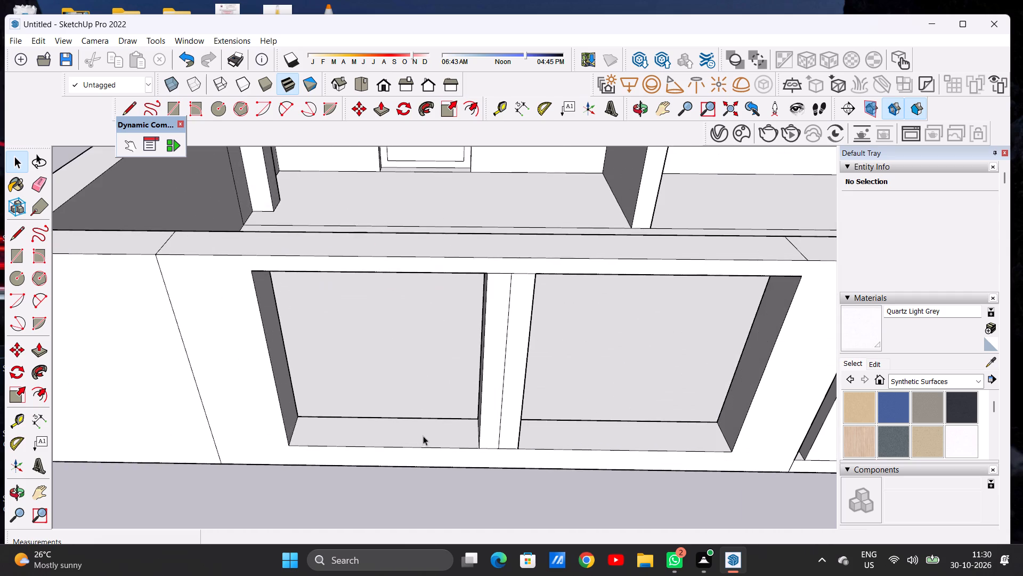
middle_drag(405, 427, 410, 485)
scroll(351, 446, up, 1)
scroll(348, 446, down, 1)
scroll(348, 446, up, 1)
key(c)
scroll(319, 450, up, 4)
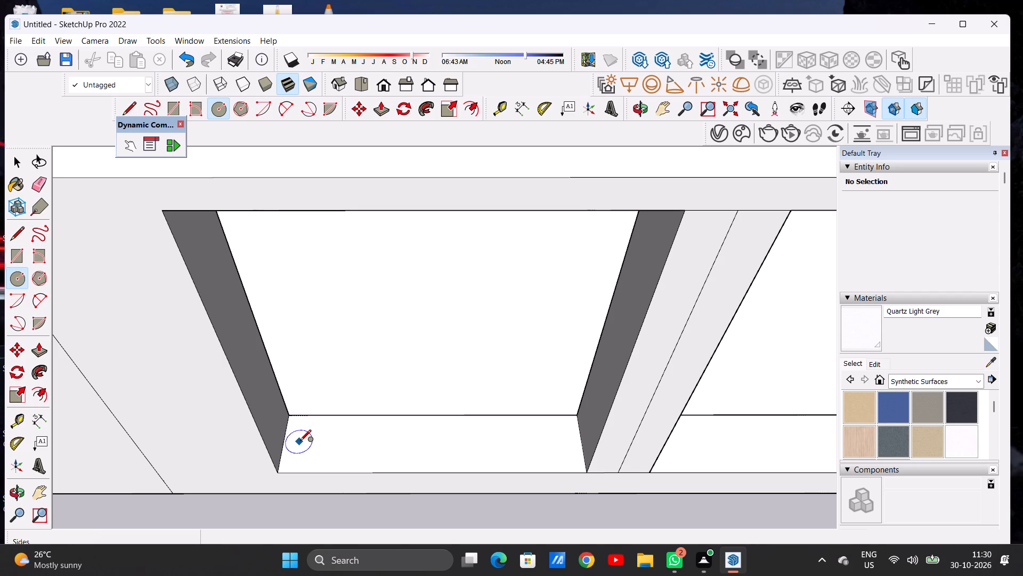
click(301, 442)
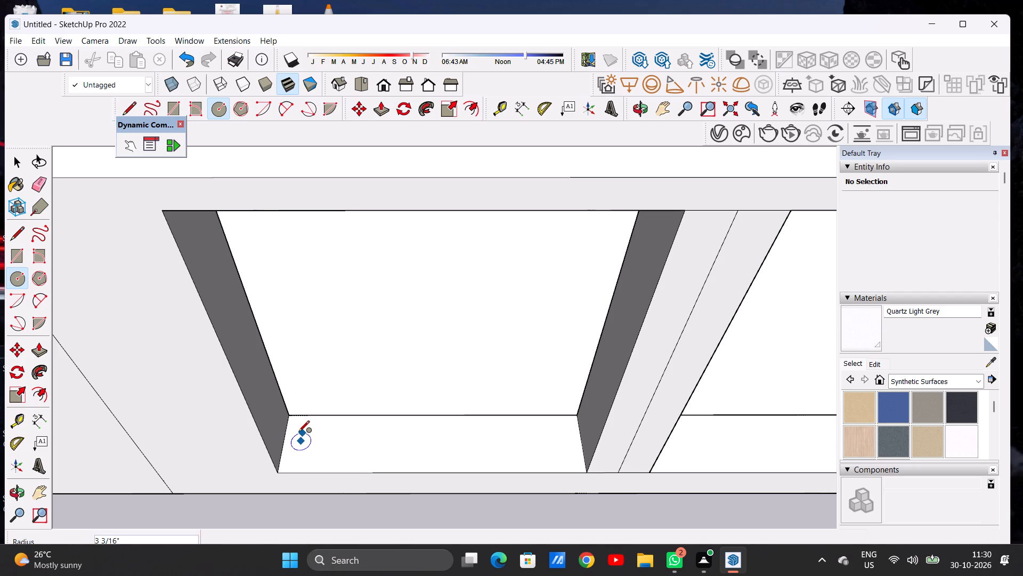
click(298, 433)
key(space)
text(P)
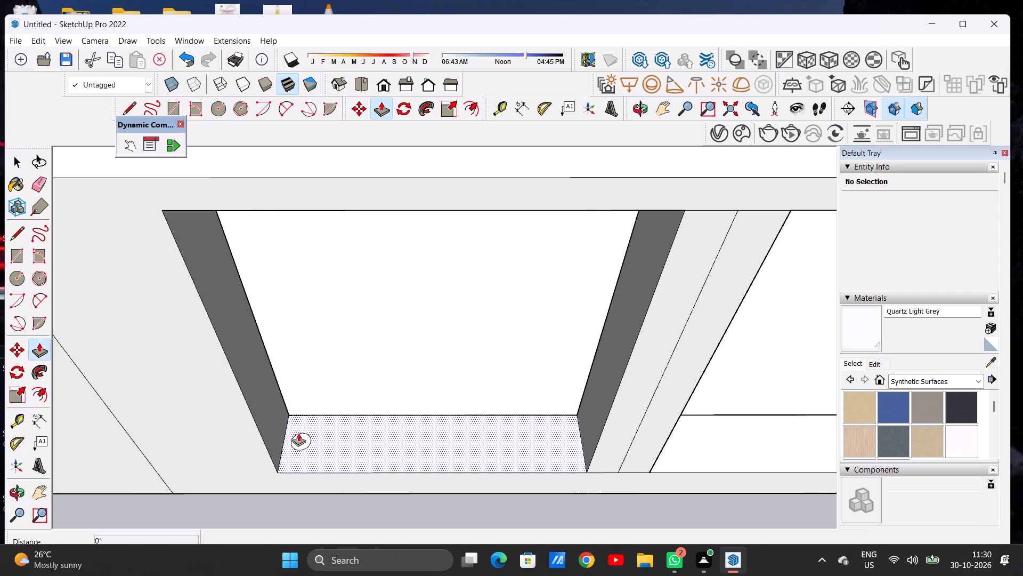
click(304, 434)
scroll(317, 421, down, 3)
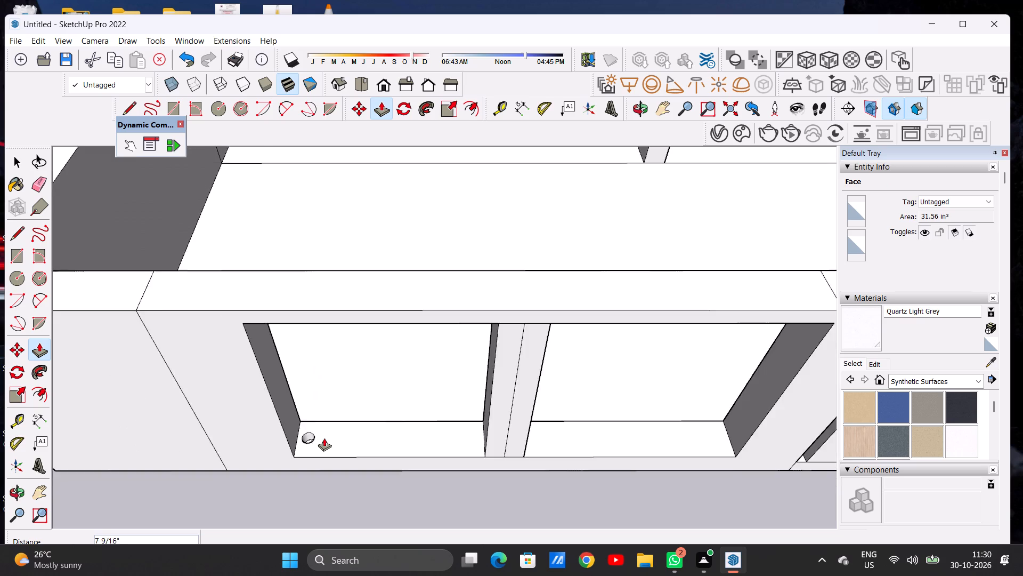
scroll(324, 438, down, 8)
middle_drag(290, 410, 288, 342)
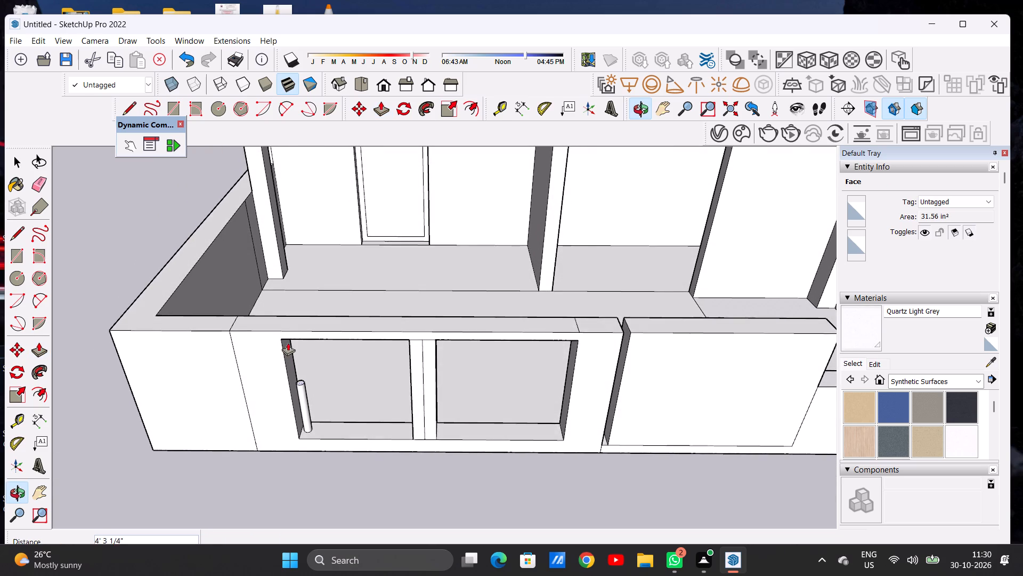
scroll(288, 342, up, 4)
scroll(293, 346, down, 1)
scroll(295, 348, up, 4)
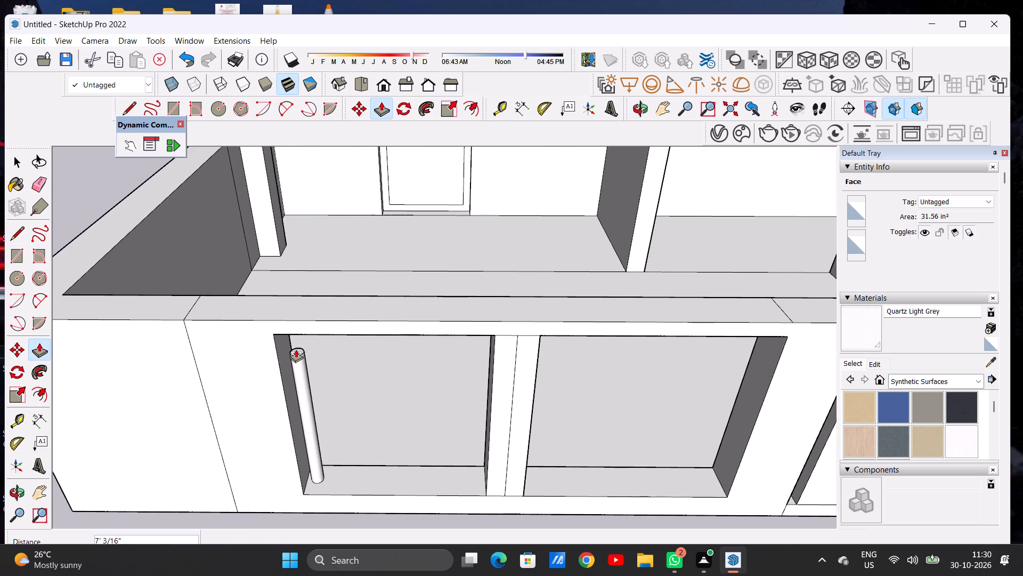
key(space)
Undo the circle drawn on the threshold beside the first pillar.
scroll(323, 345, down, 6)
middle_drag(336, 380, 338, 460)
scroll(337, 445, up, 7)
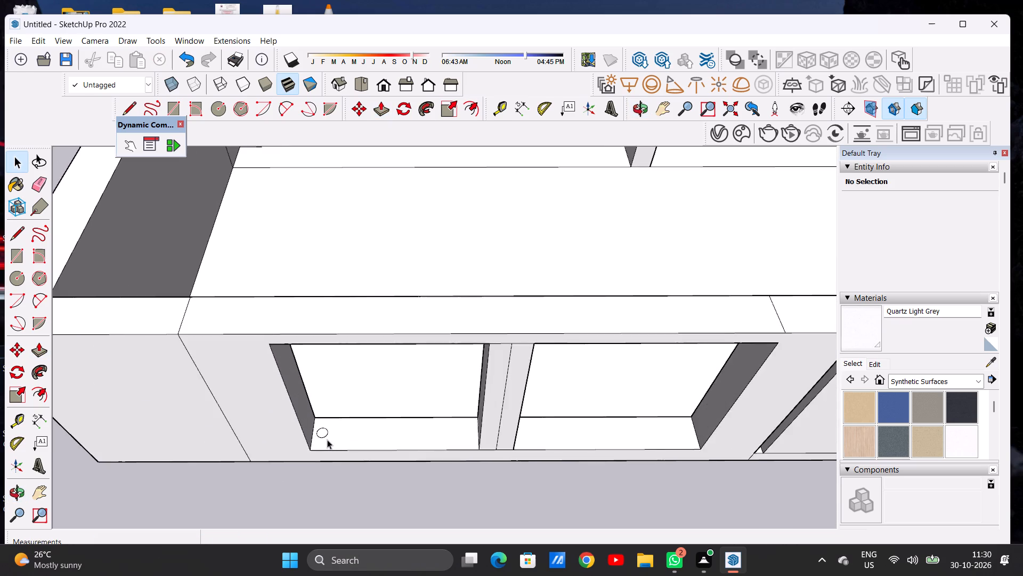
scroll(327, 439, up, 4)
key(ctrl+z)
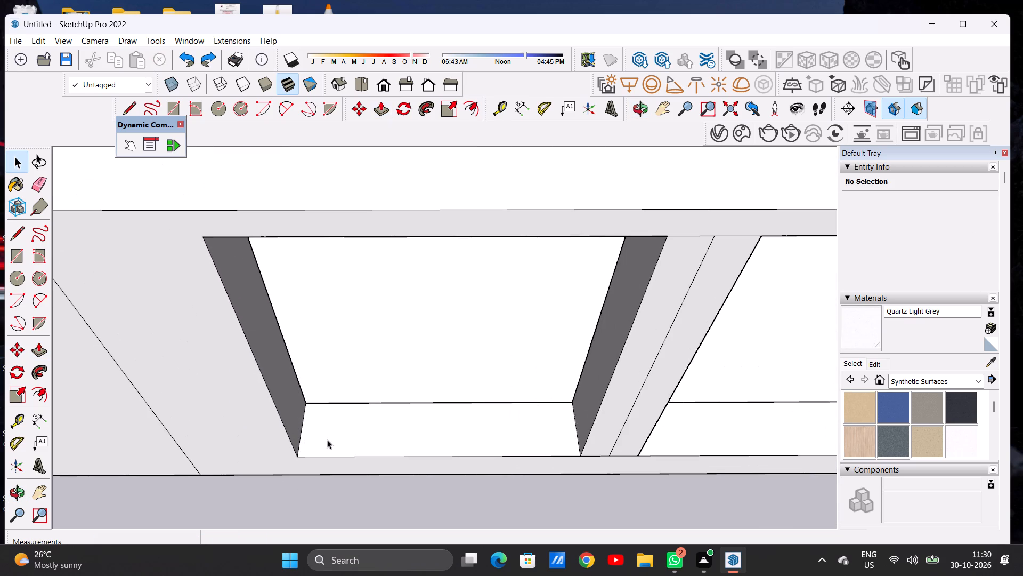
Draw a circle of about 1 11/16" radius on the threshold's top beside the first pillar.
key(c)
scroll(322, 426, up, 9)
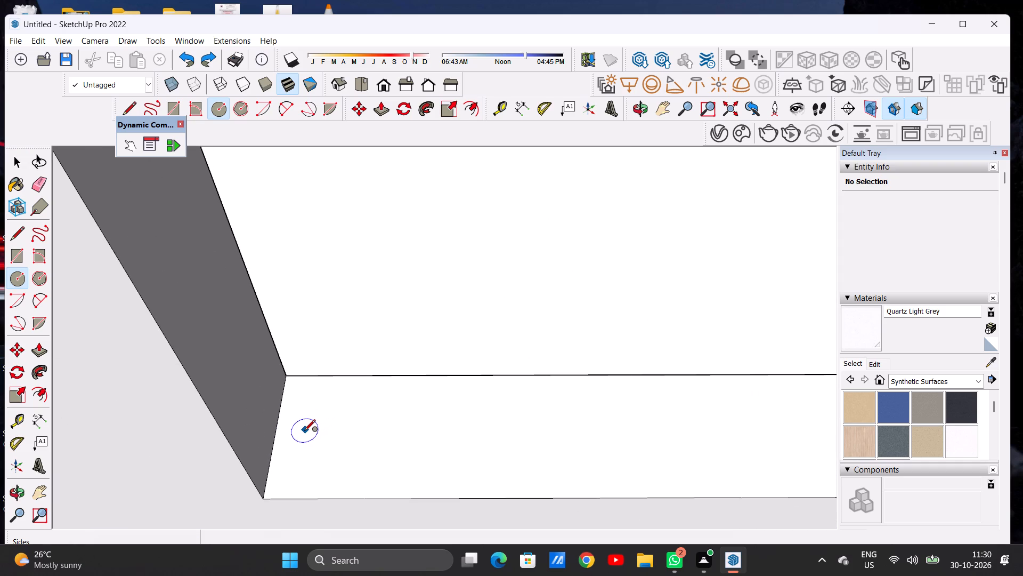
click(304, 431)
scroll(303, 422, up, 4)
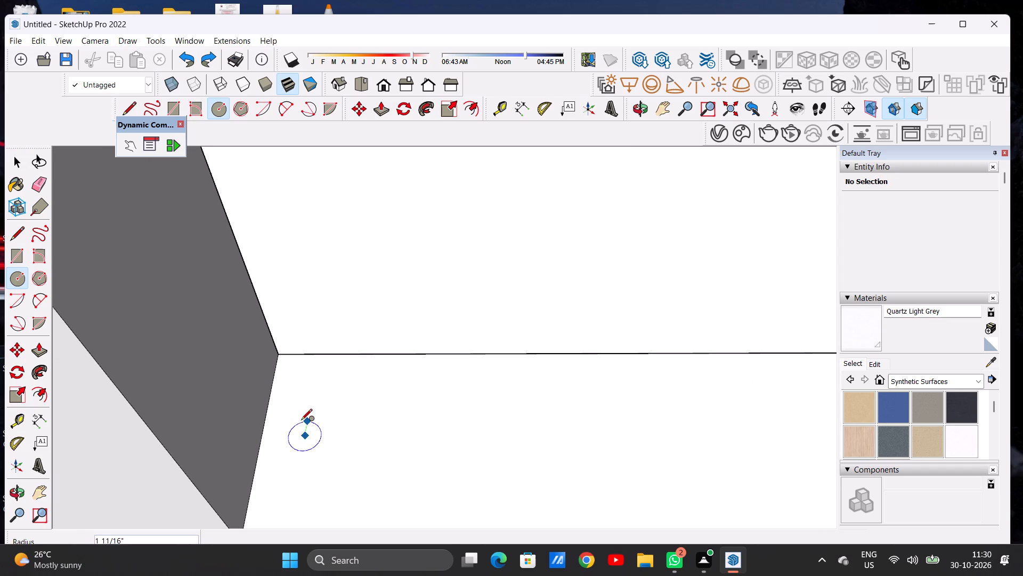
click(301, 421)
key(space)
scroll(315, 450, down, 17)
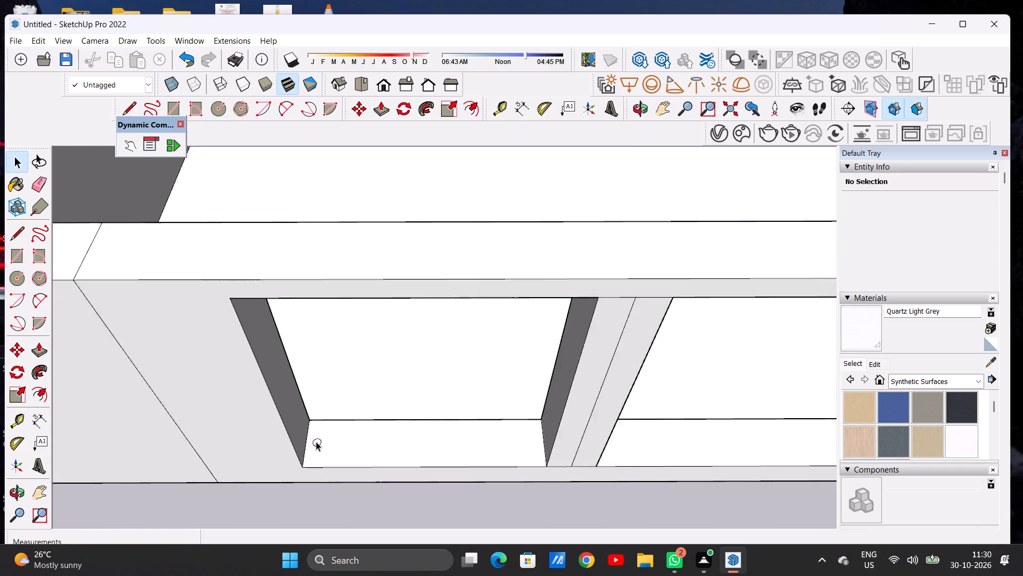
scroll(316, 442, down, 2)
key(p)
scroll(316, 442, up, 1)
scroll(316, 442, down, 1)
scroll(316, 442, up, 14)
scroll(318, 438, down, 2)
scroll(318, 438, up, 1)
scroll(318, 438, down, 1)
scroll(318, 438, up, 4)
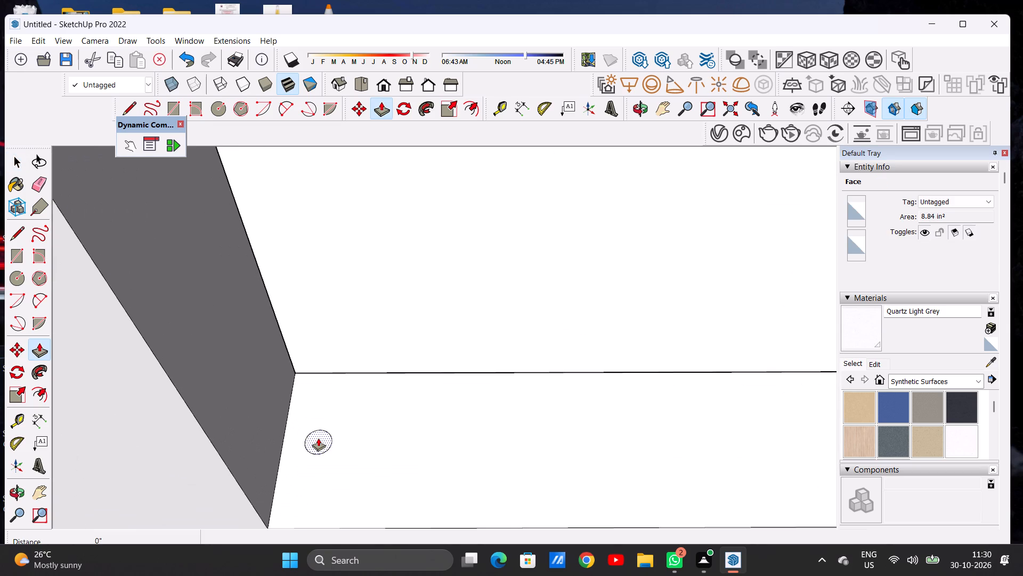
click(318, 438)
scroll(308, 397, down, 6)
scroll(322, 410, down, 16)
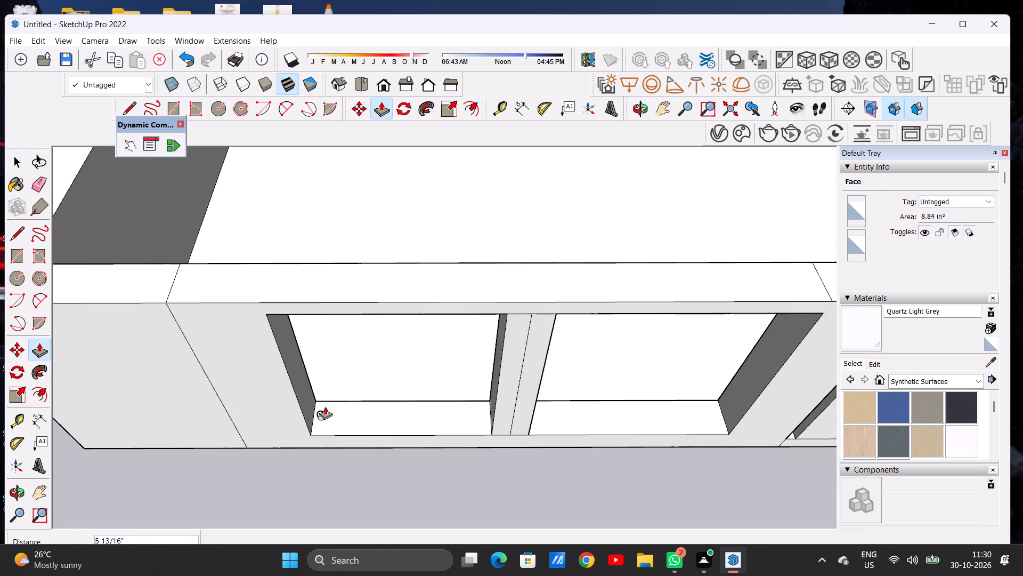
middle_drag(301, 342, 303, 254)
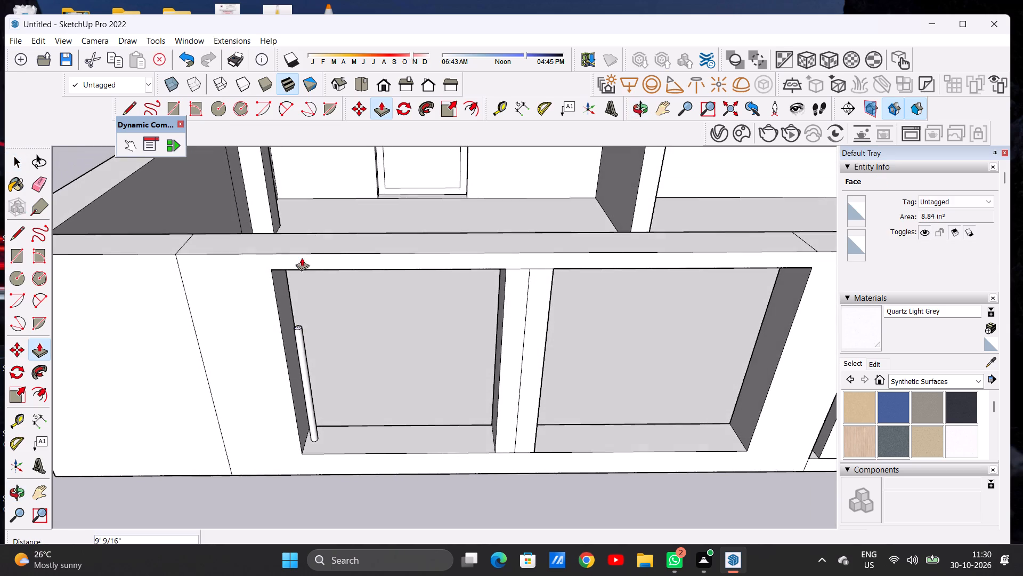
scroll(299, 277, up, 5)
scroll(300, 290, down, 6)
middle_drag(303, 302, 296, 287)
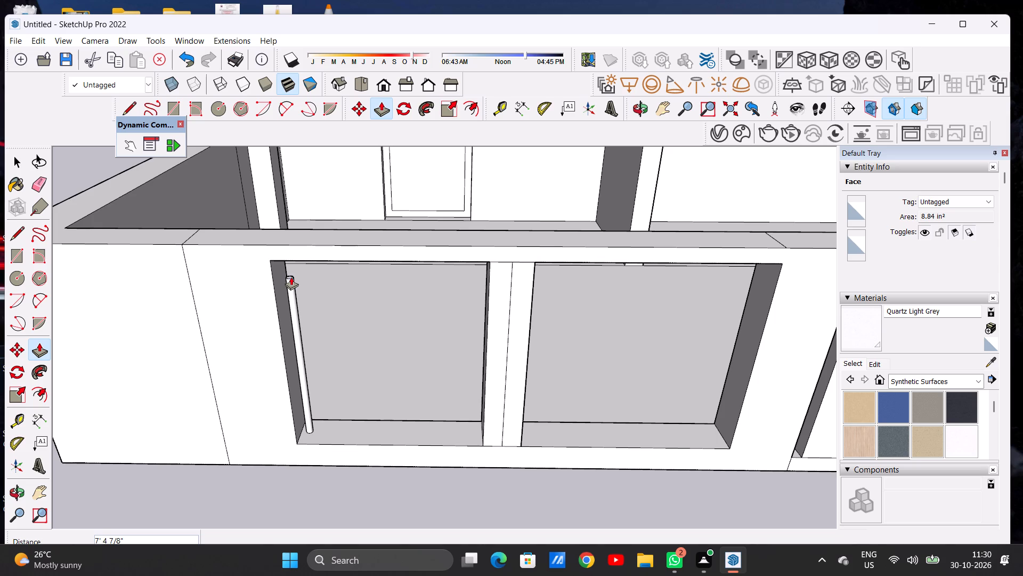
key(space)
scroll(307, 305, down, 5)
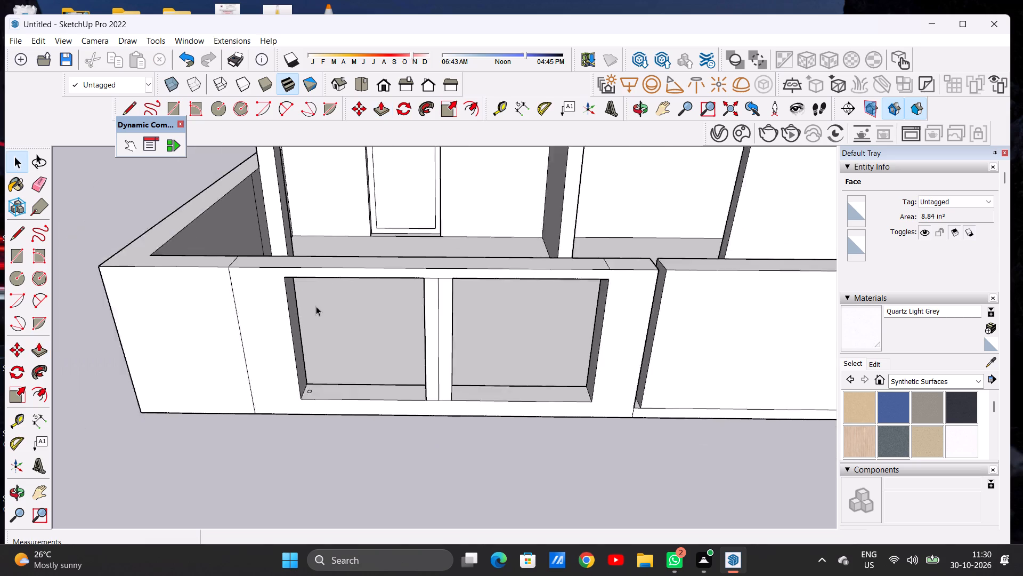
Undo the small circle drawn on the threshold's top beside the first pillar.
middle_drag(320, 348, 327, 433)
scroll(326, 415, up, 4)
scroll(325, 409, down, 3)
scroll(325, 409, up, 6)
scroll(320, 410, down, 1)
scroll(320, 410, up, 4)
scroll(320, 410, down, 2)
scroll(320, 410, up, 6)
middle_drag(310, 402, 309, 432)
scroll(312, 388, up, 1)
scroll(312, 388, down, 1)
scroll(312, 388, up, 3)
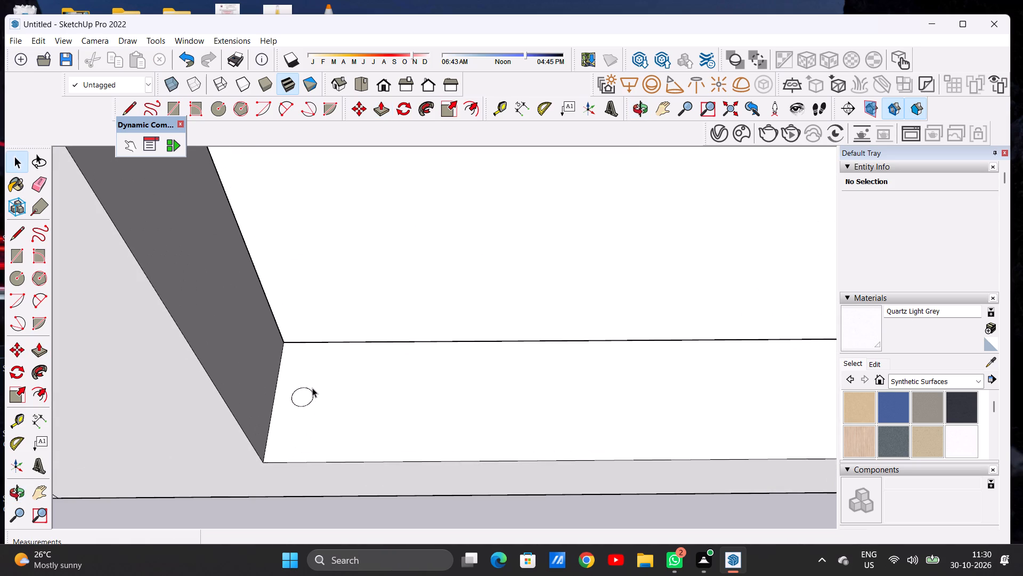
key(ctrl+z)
Draw a circle of about 2 5/16" radius on the threshold's top beside the first pillar.
key(c)
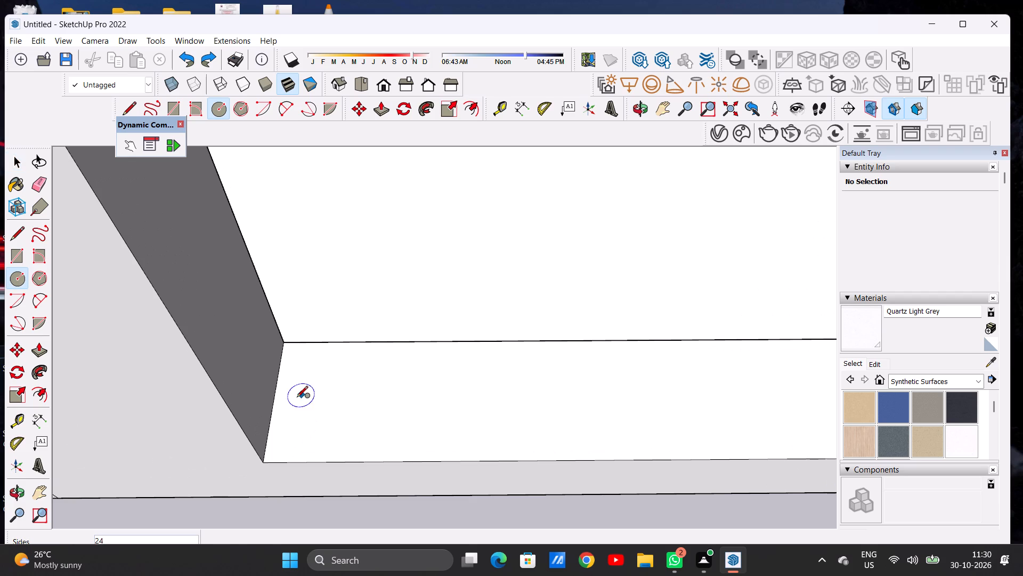
click(297, 403)
click(295, 389)
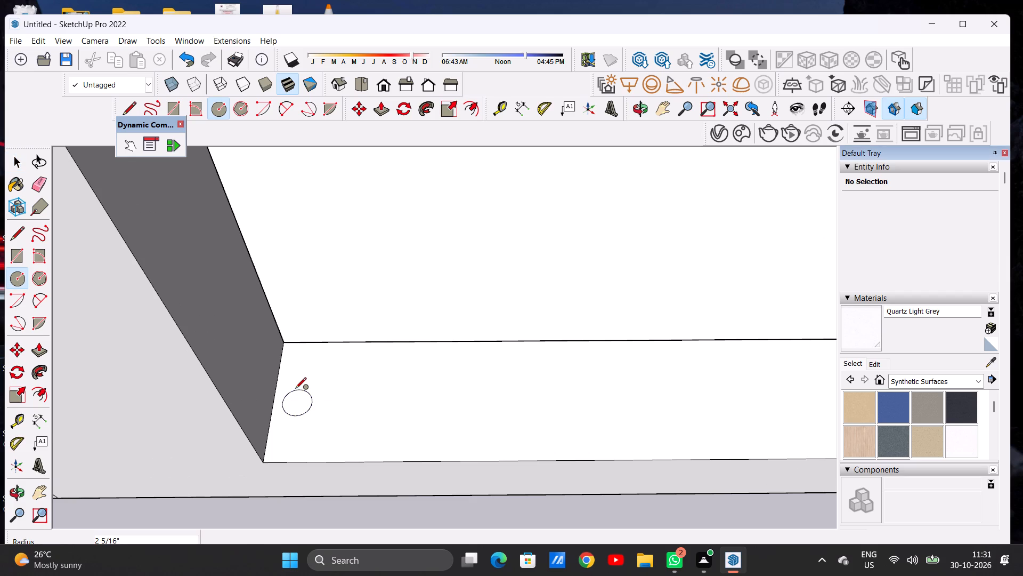
key(space)
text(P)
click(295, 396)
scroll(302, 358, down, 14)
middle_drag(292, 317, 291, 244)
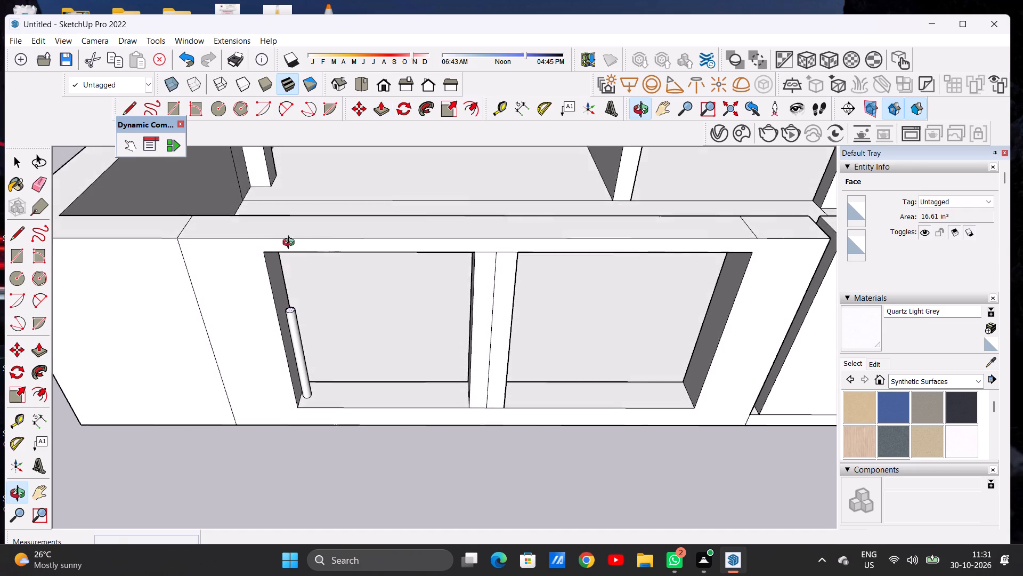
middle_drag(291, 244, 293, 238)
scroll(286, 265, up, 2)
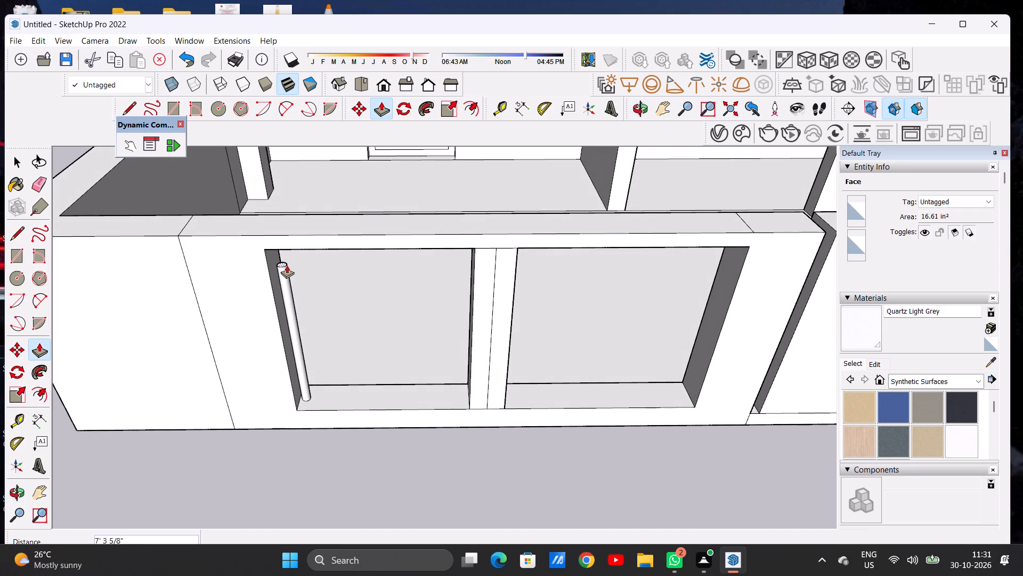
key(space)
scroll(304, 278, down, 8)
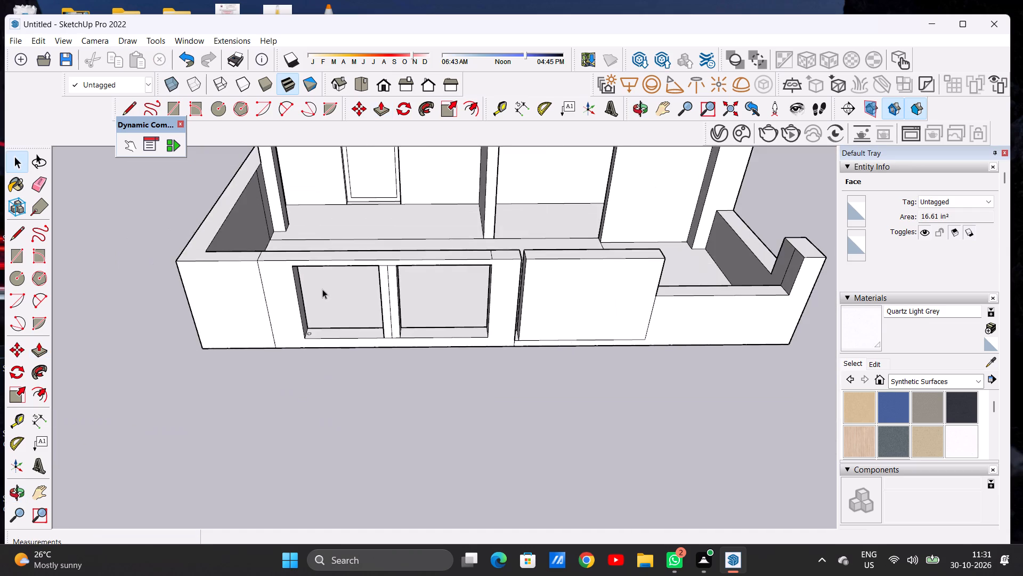
Copy the circle with its face about 7' 3 1/16" along the threshold to beside the middle post.
middle_drag(324, 303, 338, 411)
scroll(327, 379, up, 13)
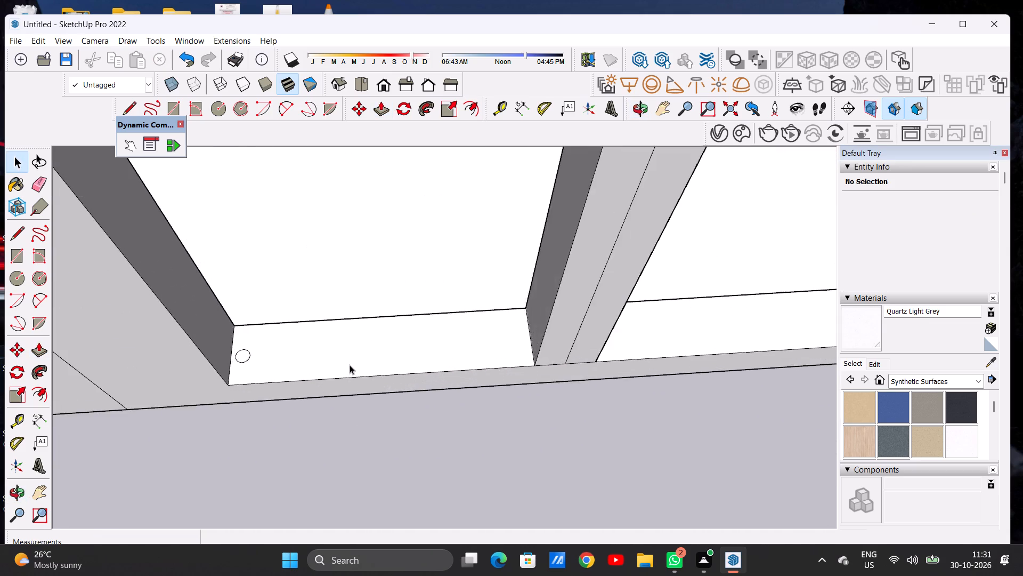
scroll(350, 365, up, 4)
double_click(187, 354)
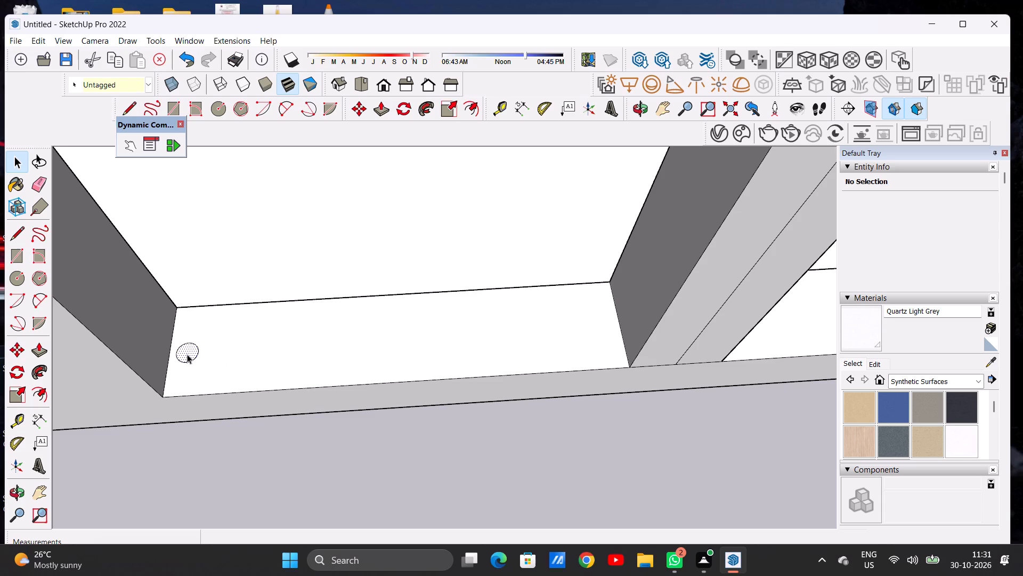
key(m)
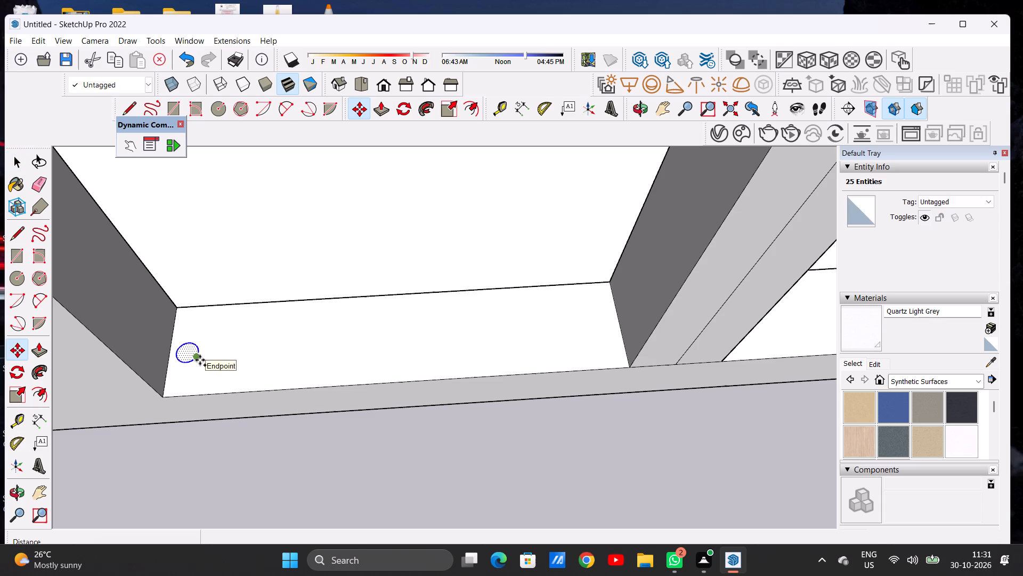
click(200, 360)
scroll(243, 360, down, 7)
scroll(356, 356, up, 6)
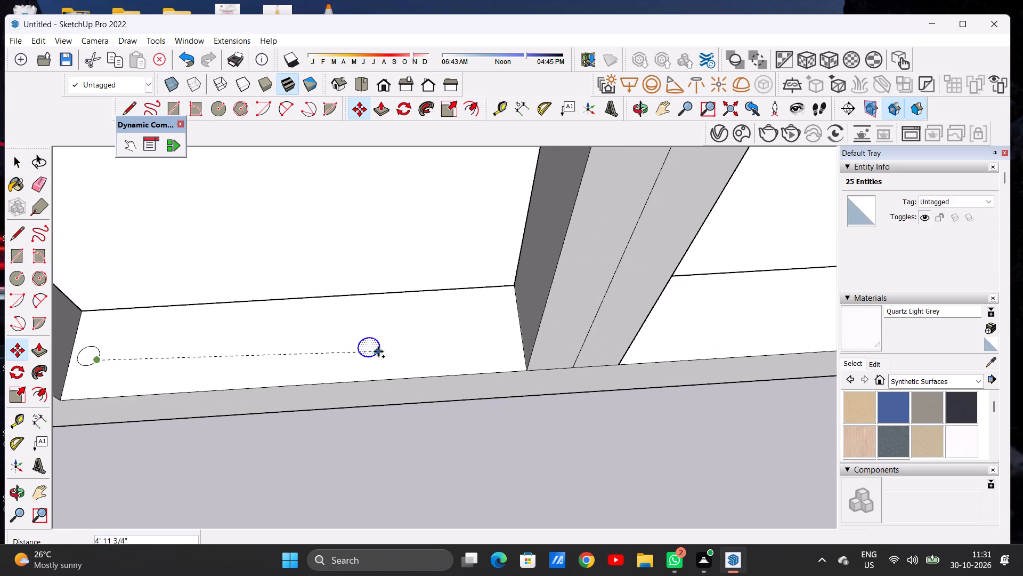
click(504, 335)
Copy the circle alternately between the bay's ends, about 6' 6 3/8" back, 5' 8 1/2" forward and 4' 10 3/16" back, spacing them inward.
click(504, 335)
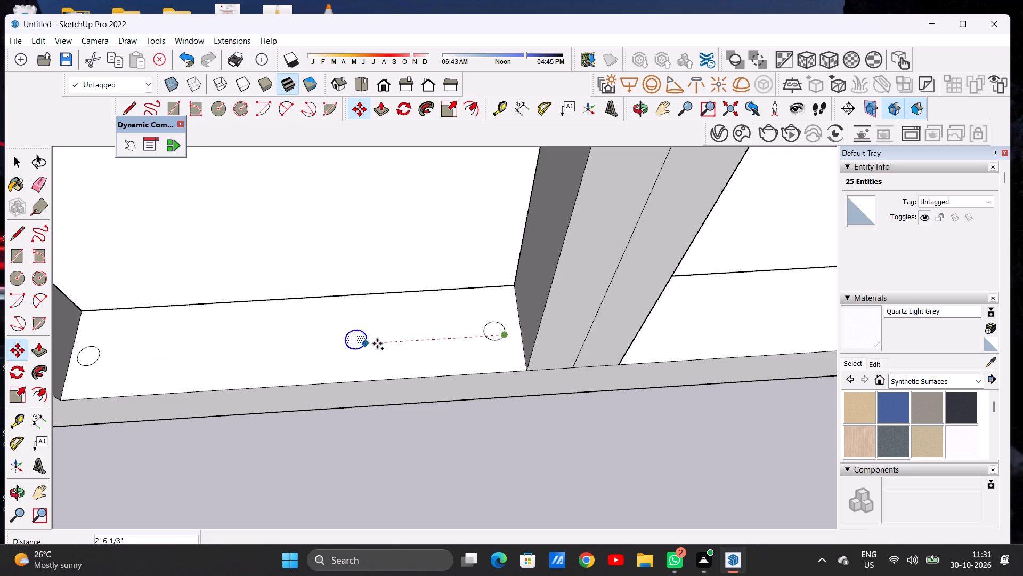
scroll(412, 338, down, 4)
scroll(241, 344, up, 4)
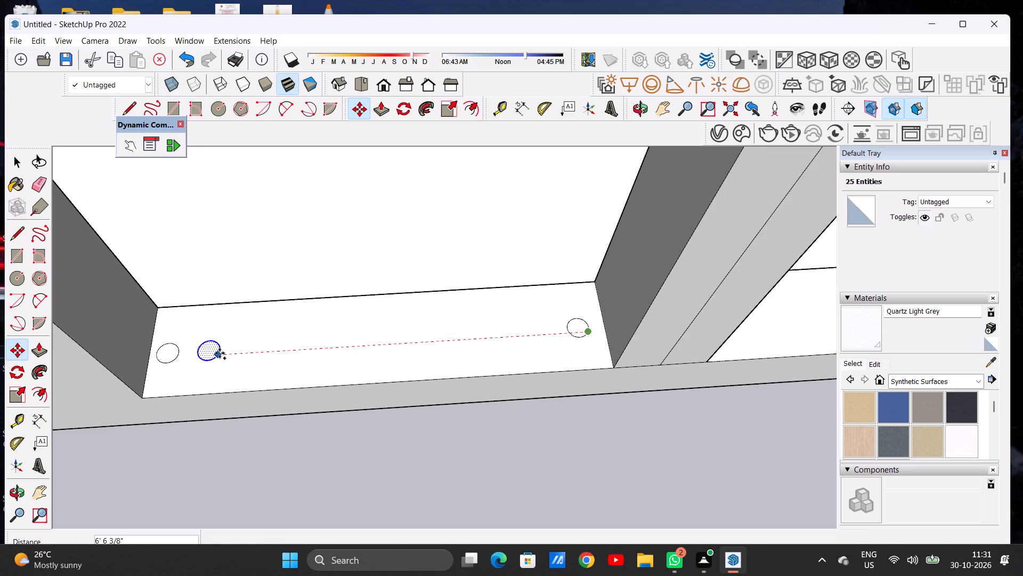
click(220, 353)
click(220, 353)
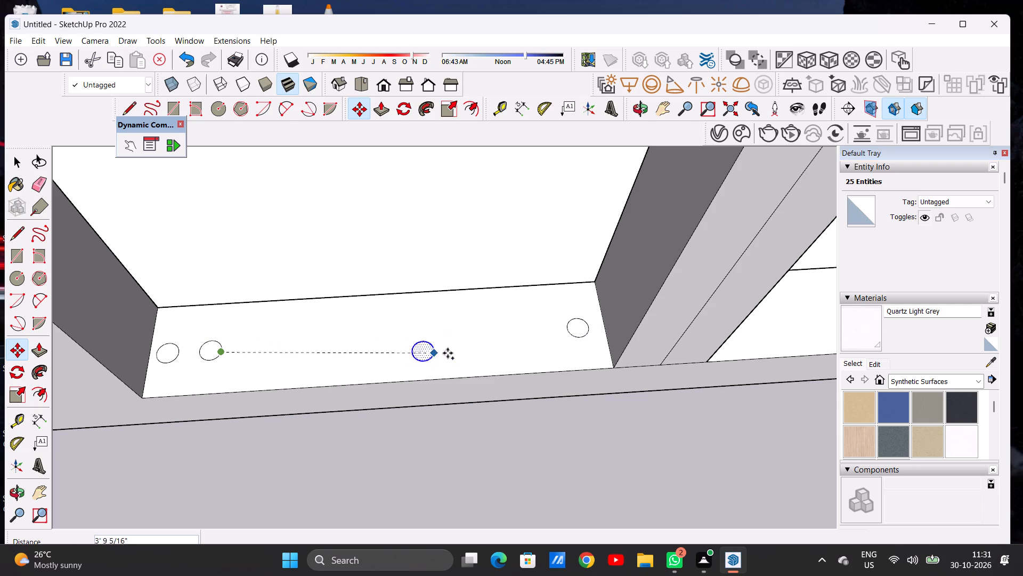
click(544, 332)
click(544, 332)
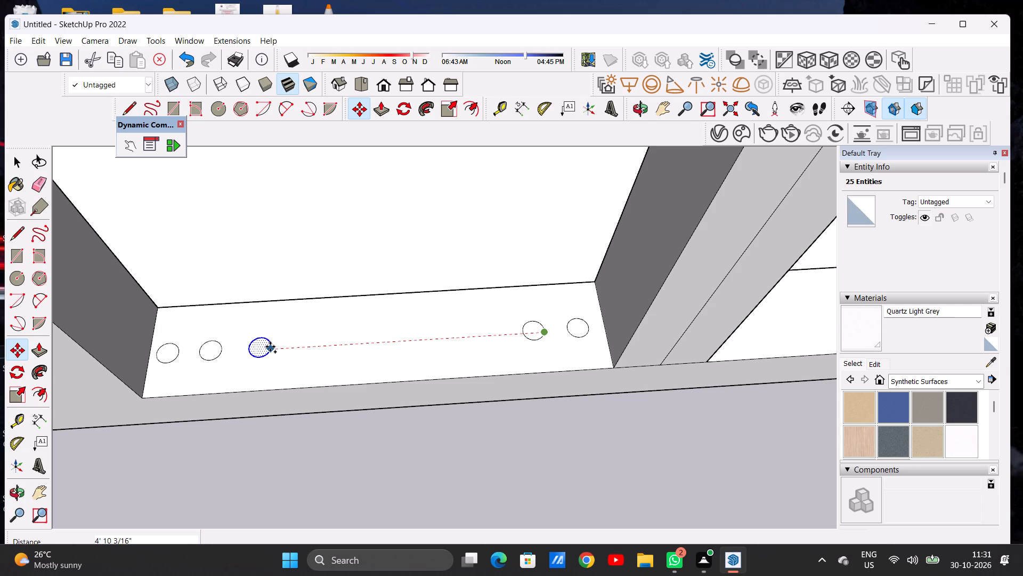
click(270, 347)
Continue the alternating circle copies inward at about 3' 11 13/16" forward, 3' 2 1/2" back and 2' 4 5/8" forward.
click(270, 347)
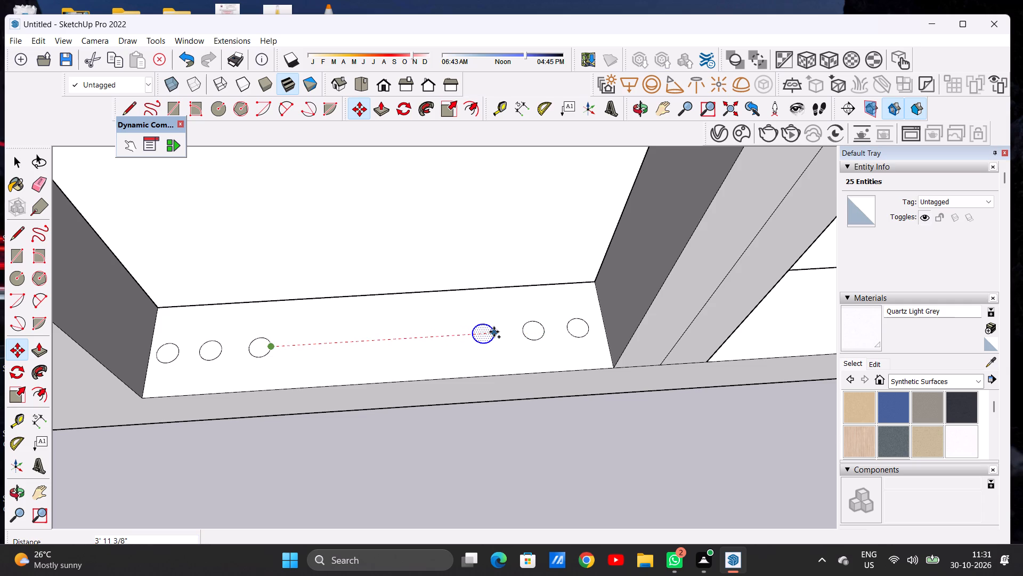
click(496, 333)
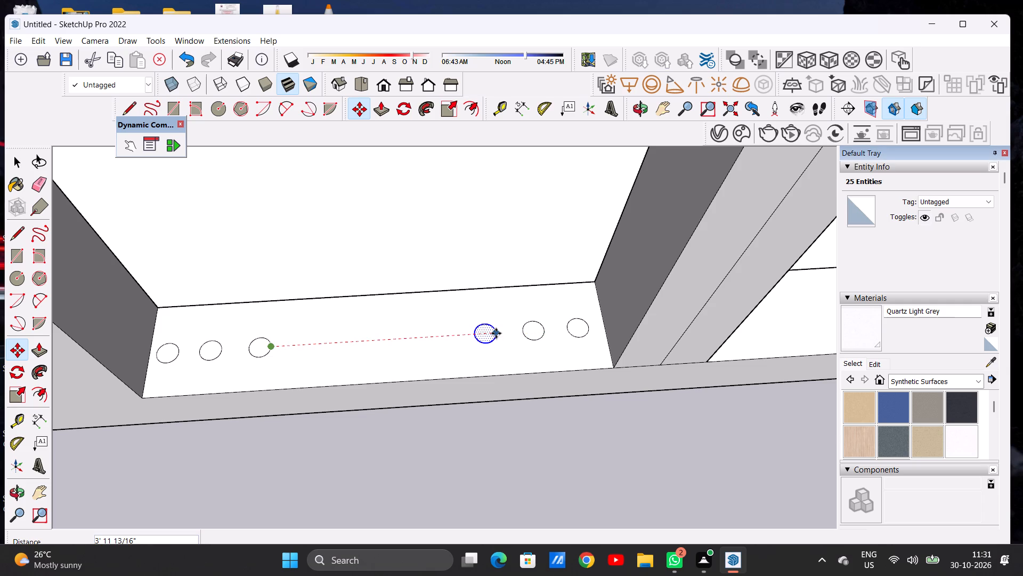
click(496, 333)
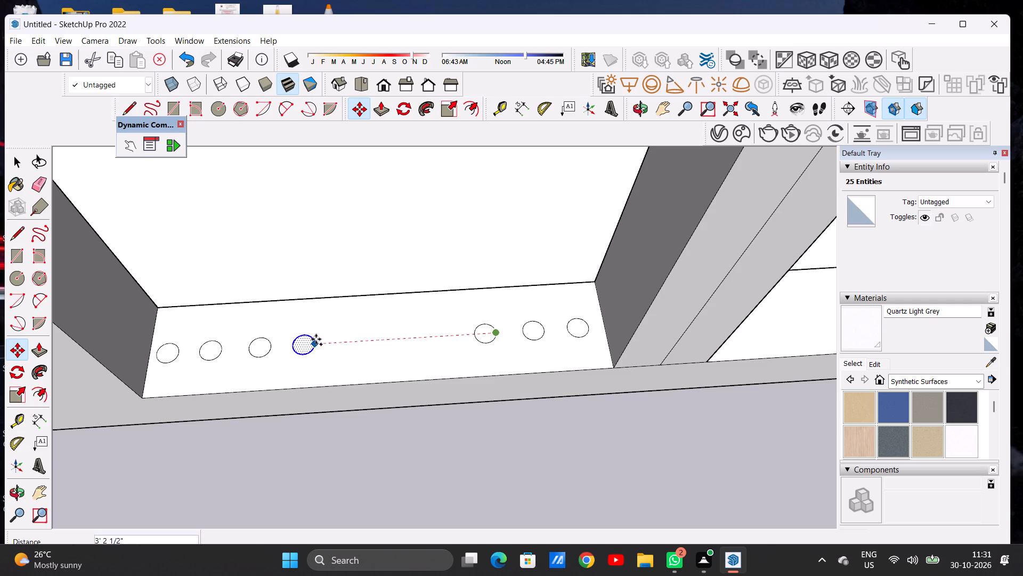
click(315, 339)
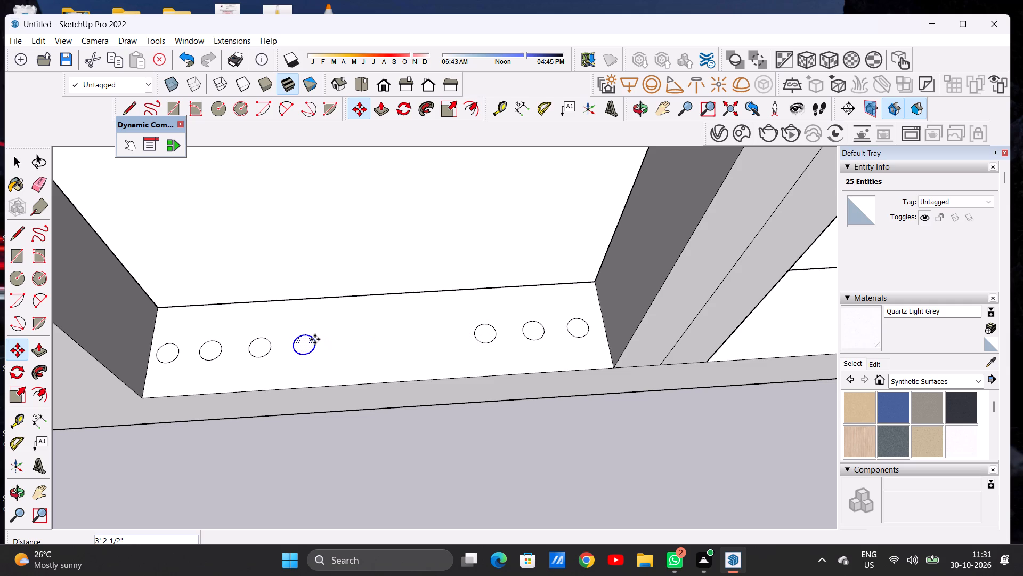
click(315, 339)
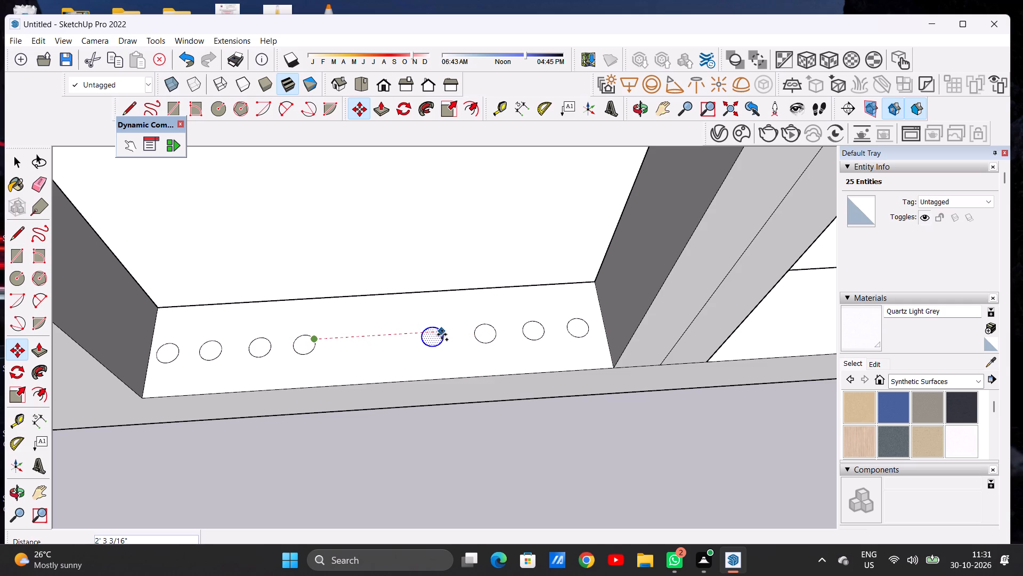
click(448, 332)
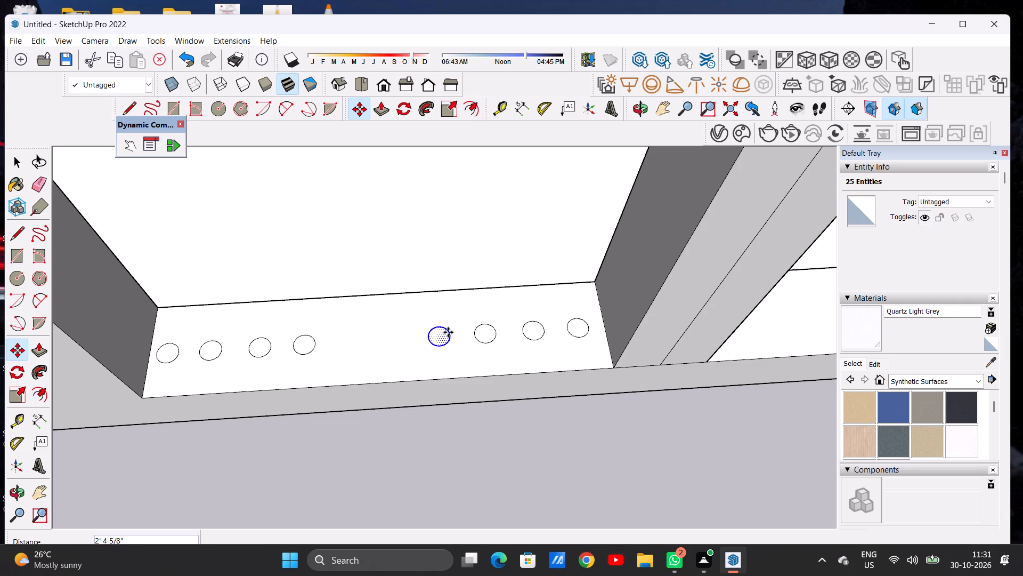
Complete the bay's row of ten circles with copies about 1' 7 3/16" back and 9 5/8" forward, then clear the selection.
click(448, 332)
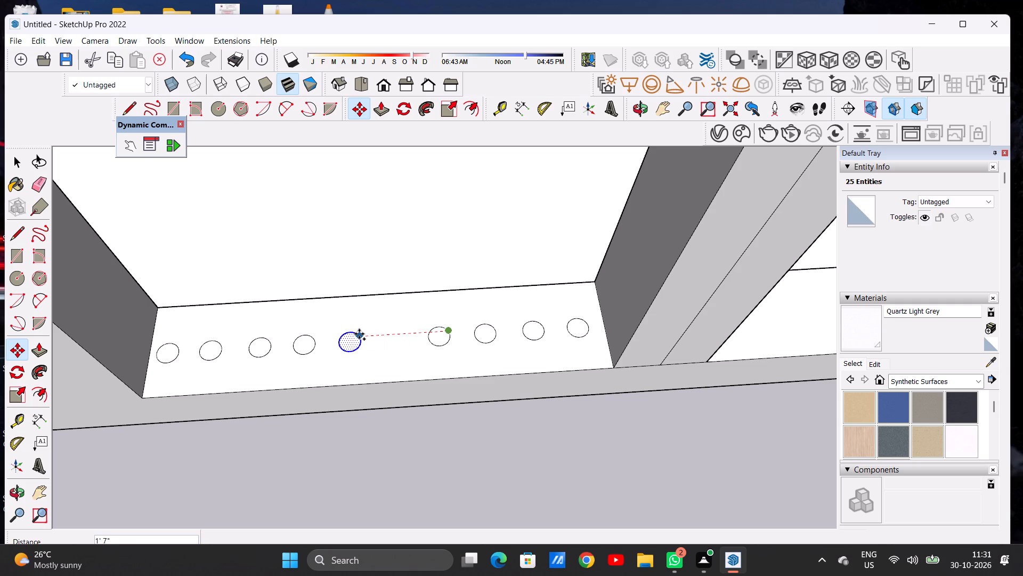
click(358, 333)
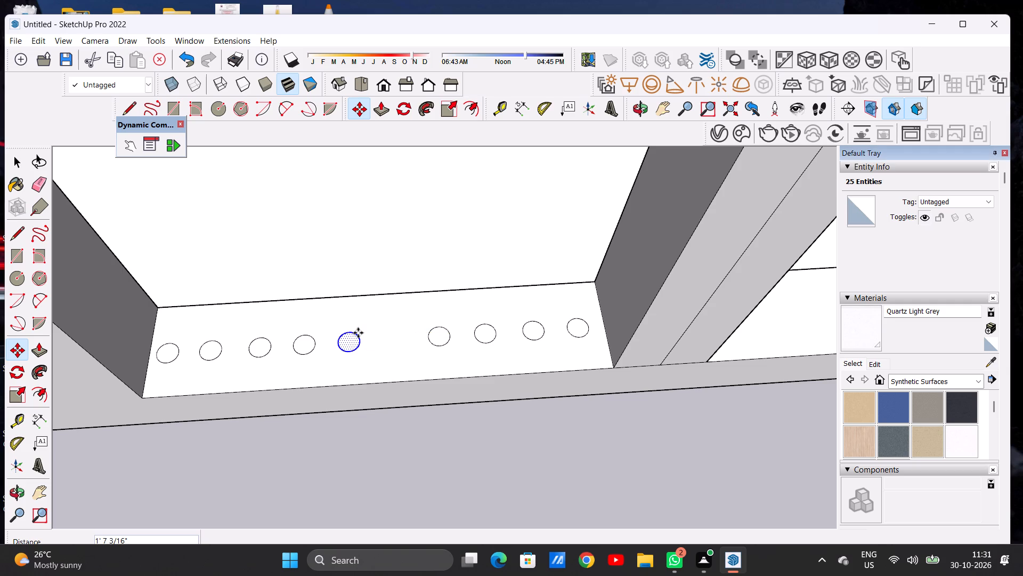
click(358, 333)
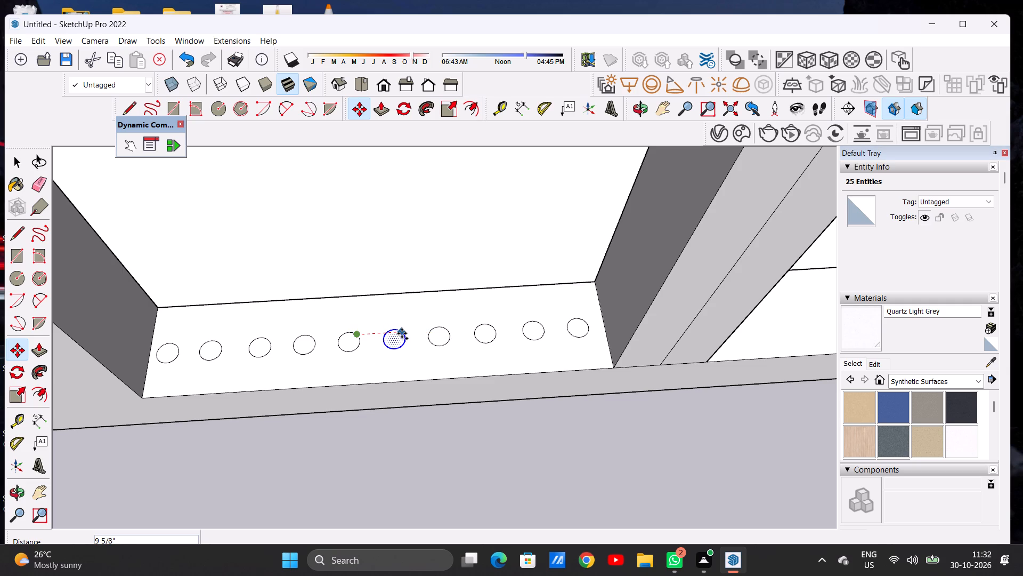
click(402, 333)
key(space)
scroll(356, 327, down, 16)
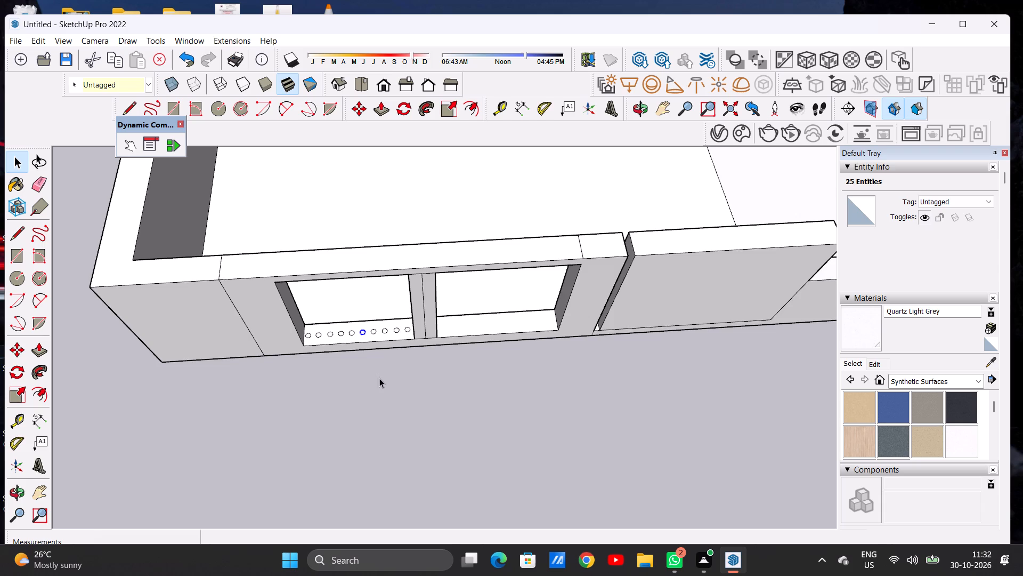
click(376, 383)
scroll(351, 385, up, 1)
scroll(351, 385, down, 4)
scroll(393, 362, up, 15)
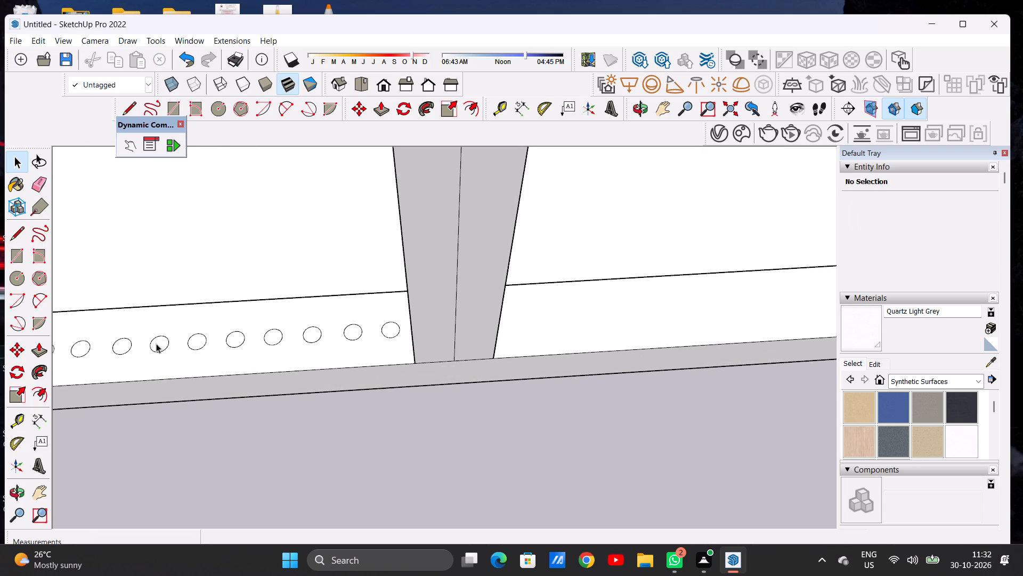
Copy the first bay's circle beside the middle post, with its face, about 2' 8 1/4" across the post onto the second bay's threshold.
scroll(120, 340, down, 5)
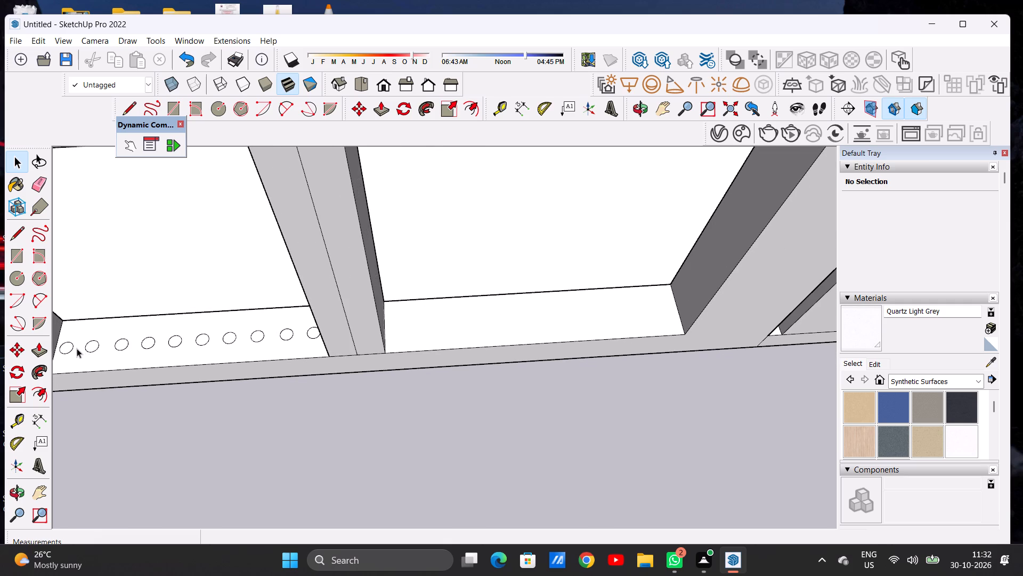
scroll(256, 359, down, 5)
scroll(340, 360, up, 3)
scroll(327, 361, down, 1)
scroll(327, 361, up, 10)
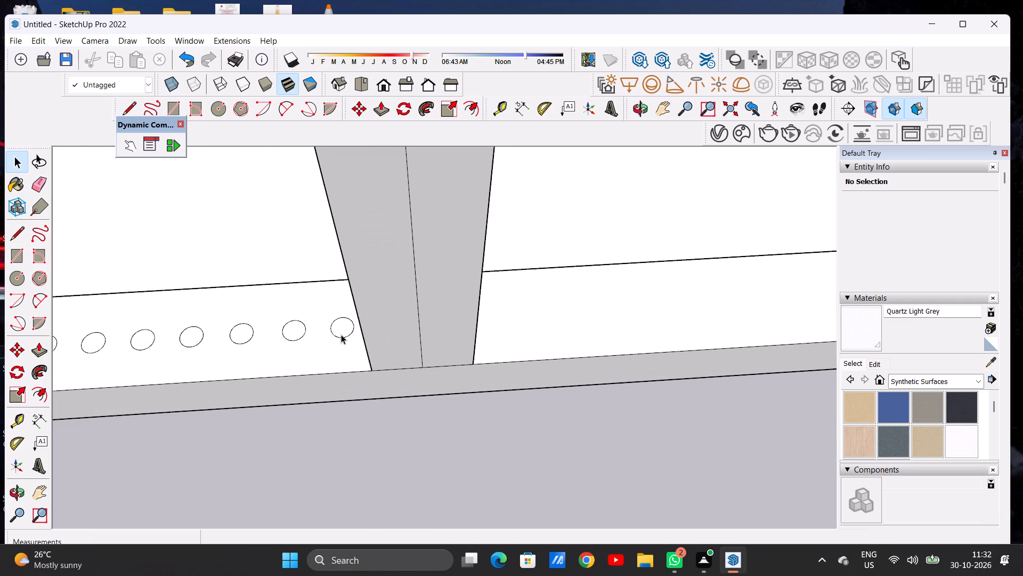
double_click(341, 329)
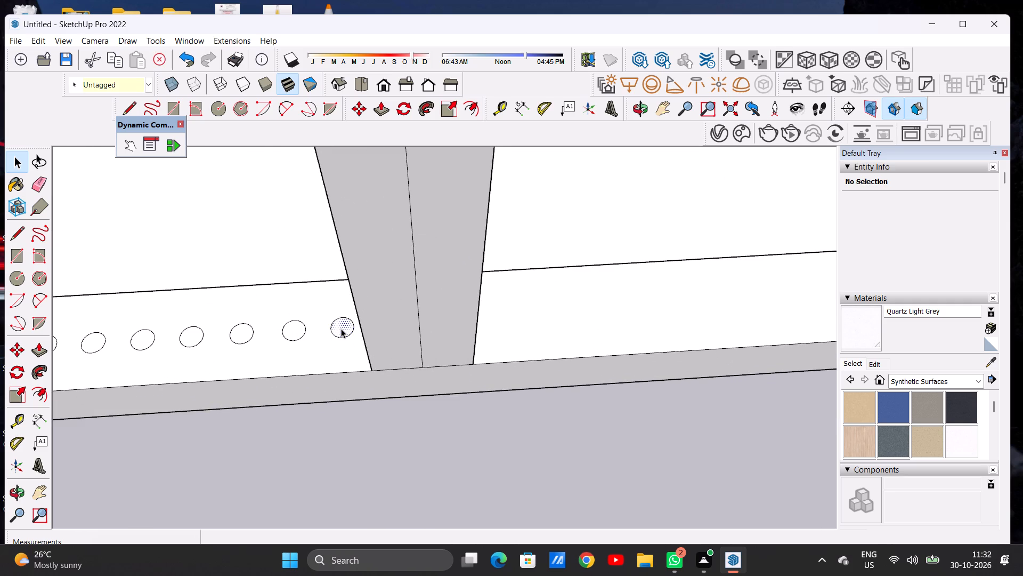
key(m)
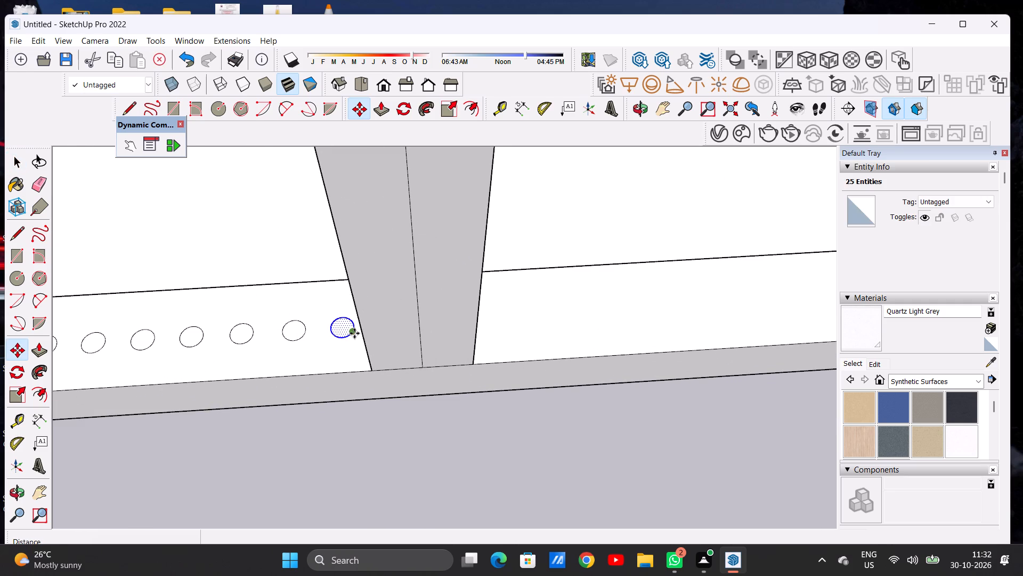
click(354, 333)
scroll(448, 321, up, 2)
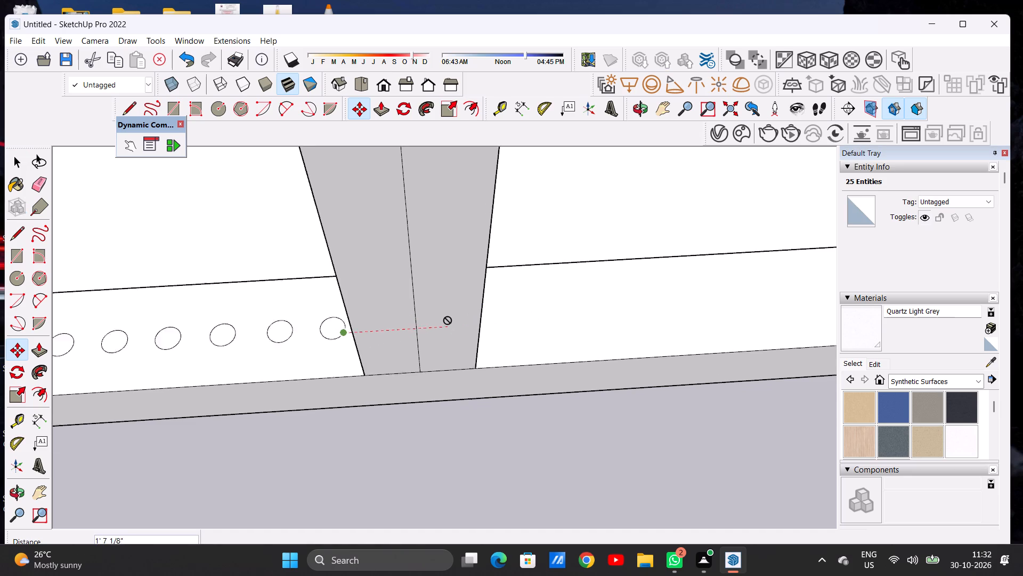
scroll(448, 321, up, 5)
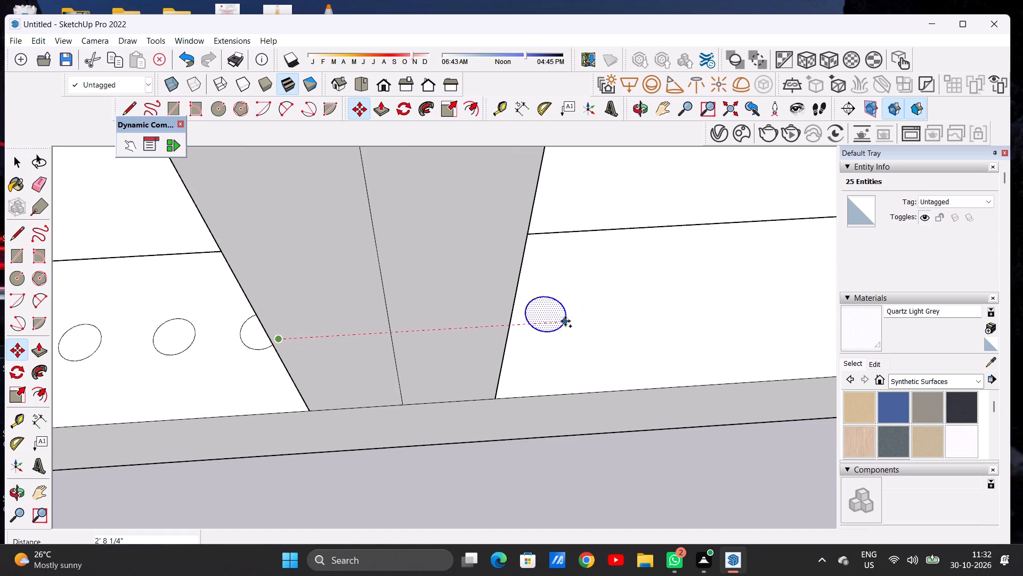
click(565, 321)
Move the copied circle about 3 5/16" back toward the middle post.
scroll(371, 334, down, 16)
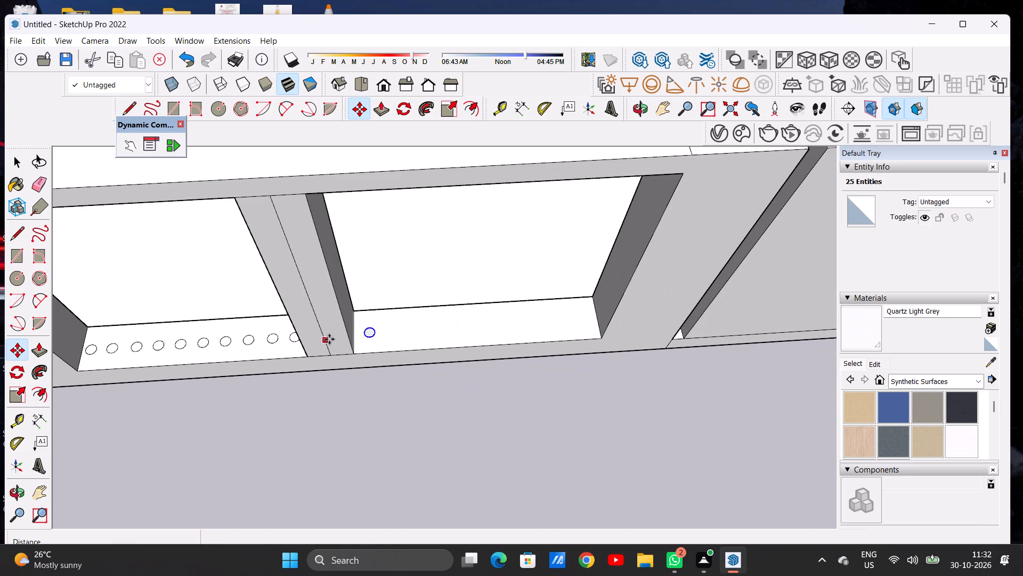
scroll(354, 337, up, 14)
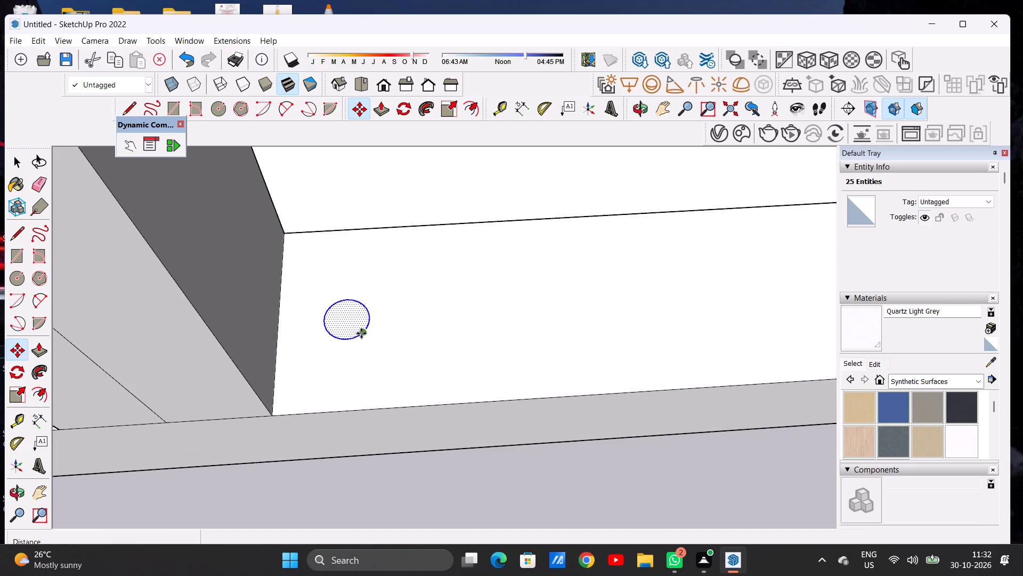
click(361, 333)
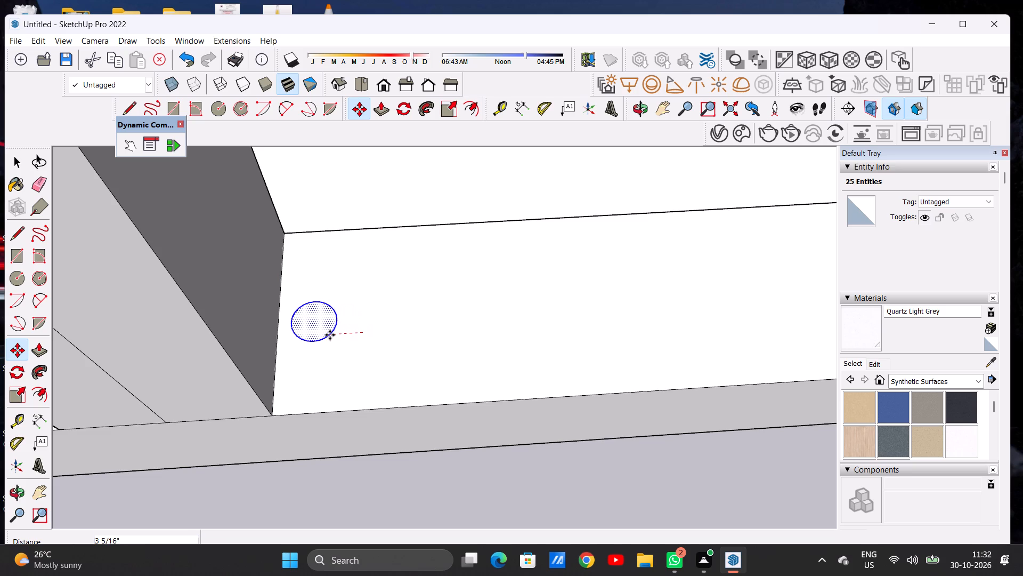
click(330, 335)
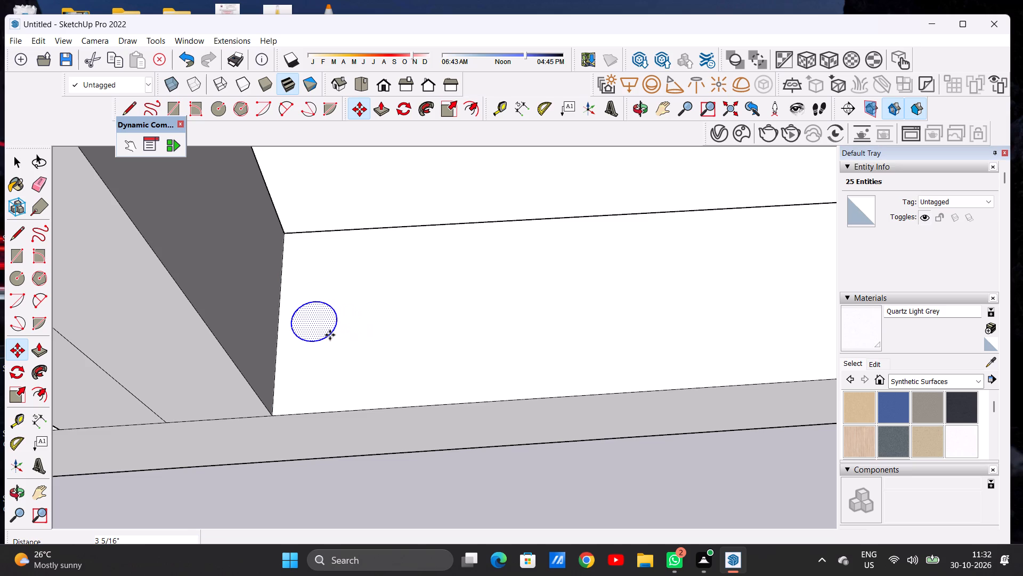
Copy the circle about 8 15/16" forward along the second bay's threshold, and that copy about 7' 6 1/16" to the far end.
click(330, 335)
scroll(409, 335, down, 3)
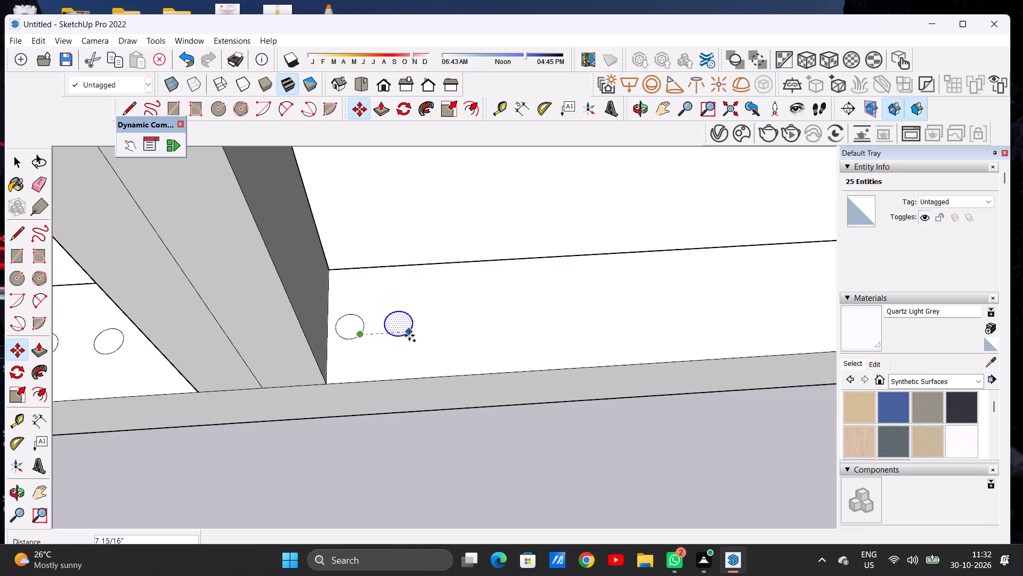
scroll(409, 335, down, 12)
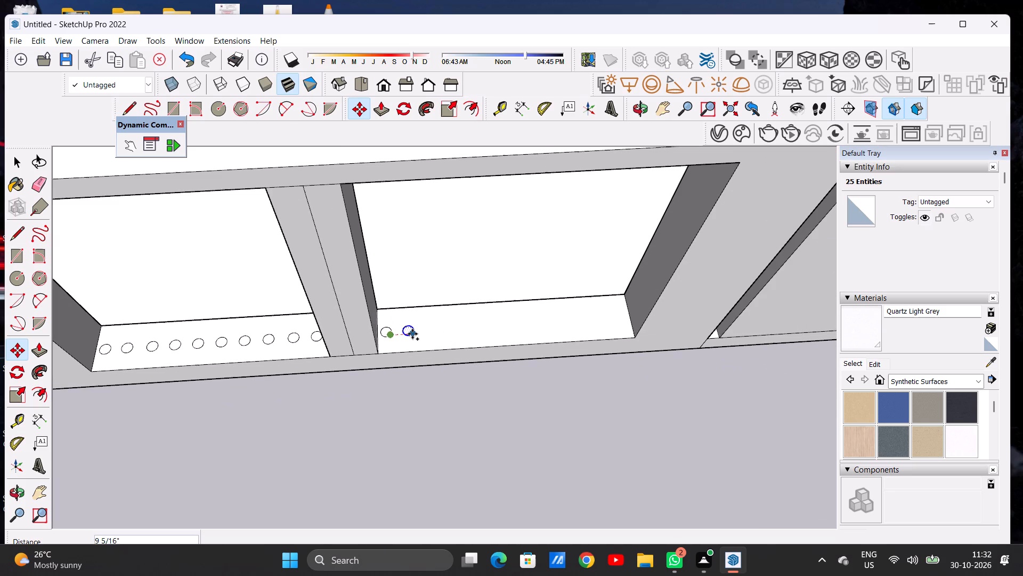
scroll(418, 333, up, 5)
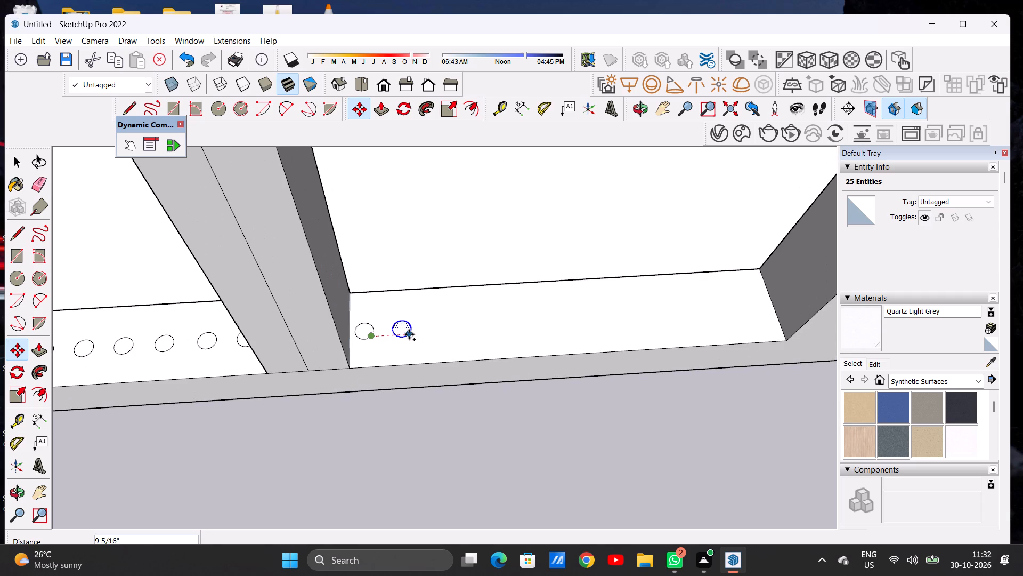
click(407, 334)
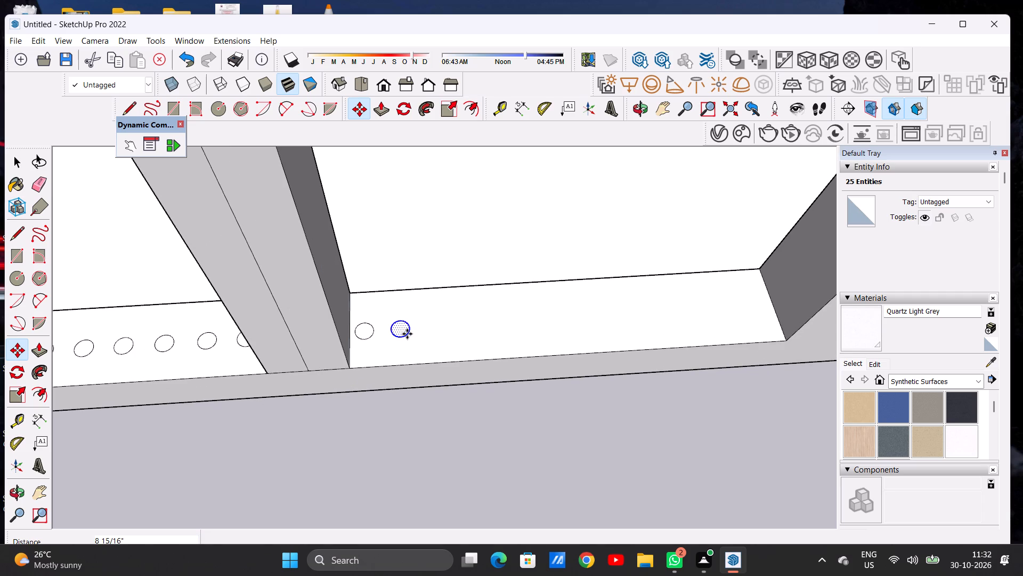
click(407, 334)
scroll(446, 333, down, 7)
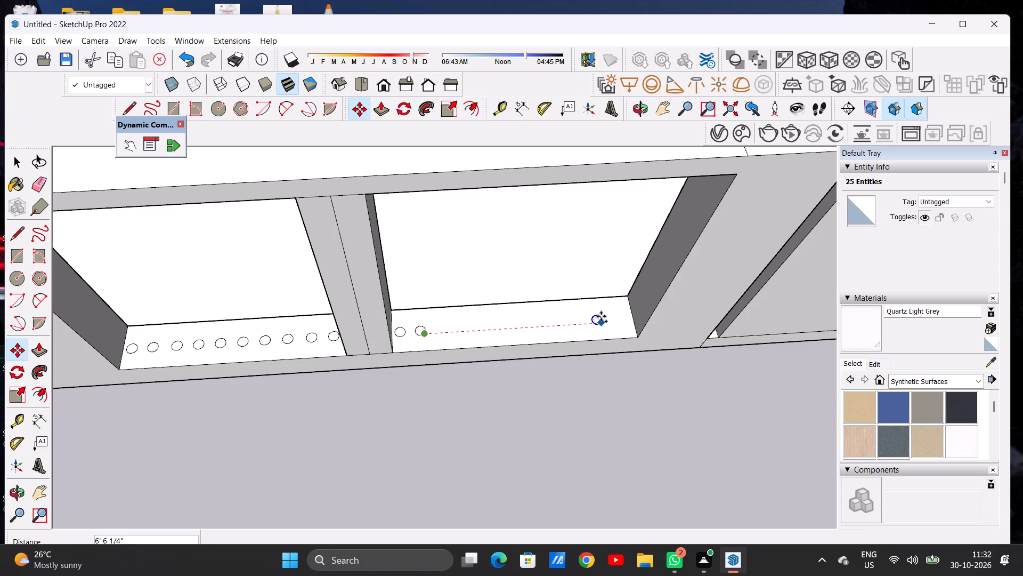
scroll(601, 316, up, 6)
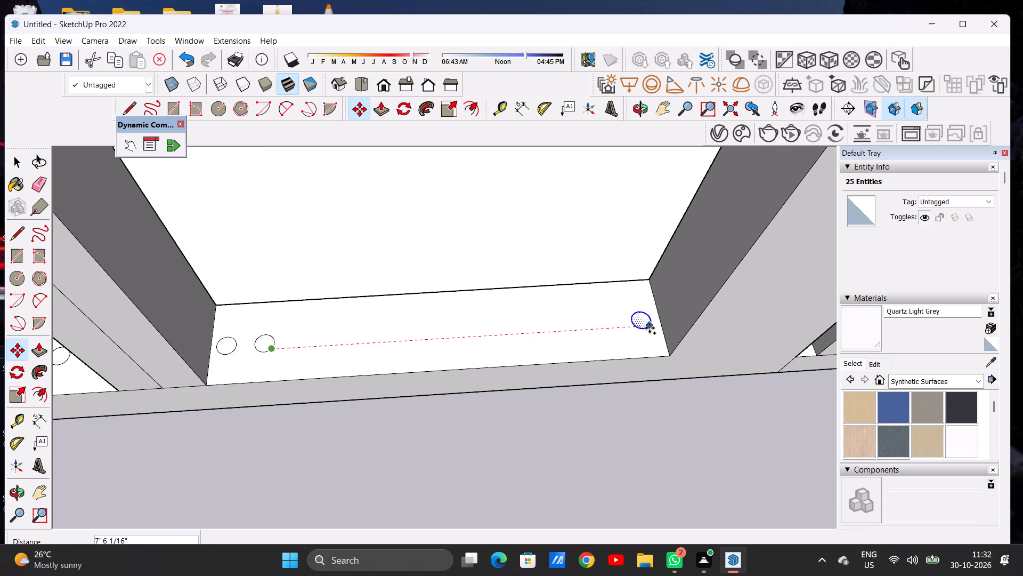
click(649, 328)
Copy the circle alternately inward from the second bay's ends, about 6' 8 9/16" back, 5' 11 5/16" forward, 5' 1 9/16" back and 4' 3 3/4" forward.
click(649, 328)
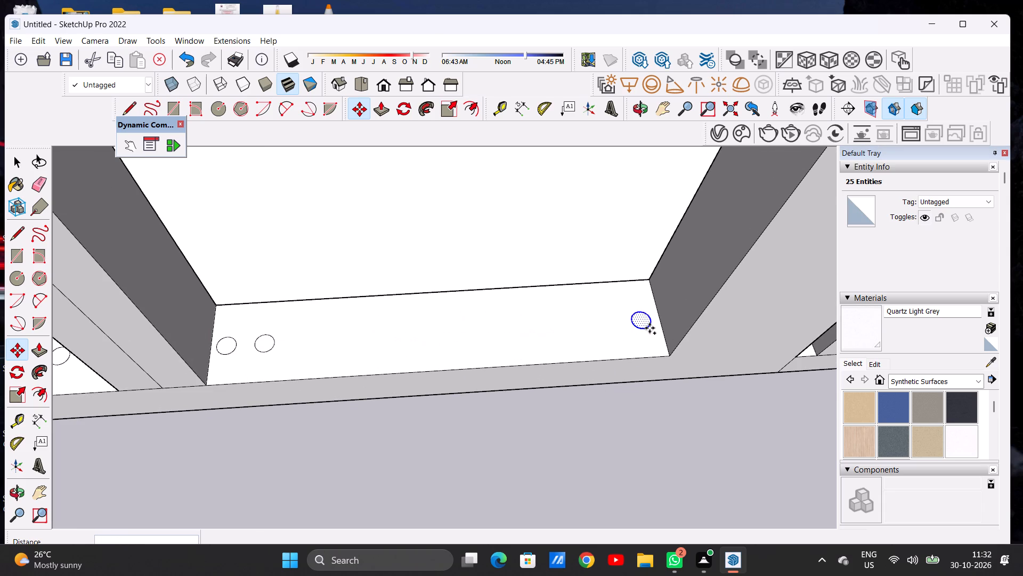
click(312, 347)
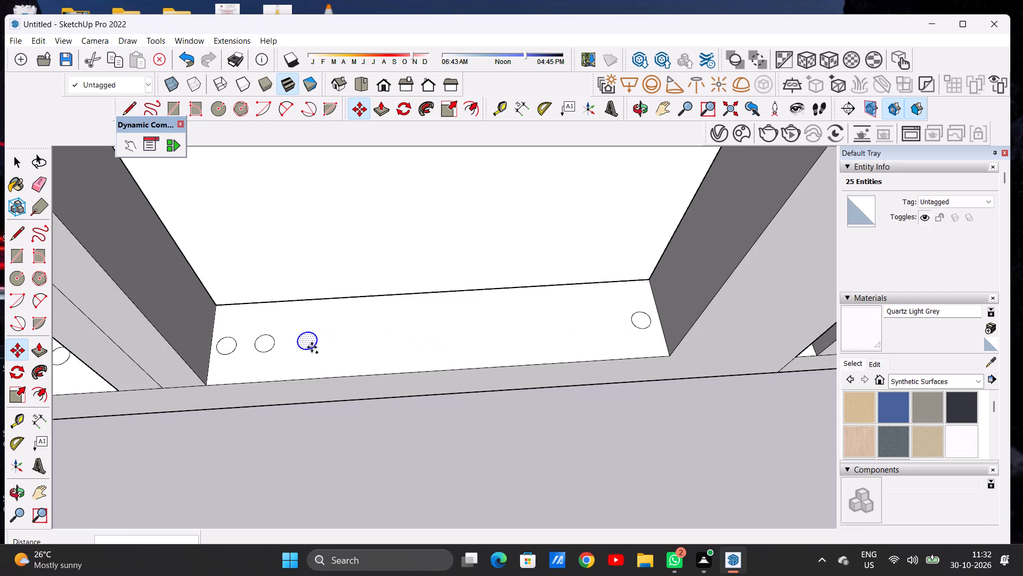
click(312, 347)
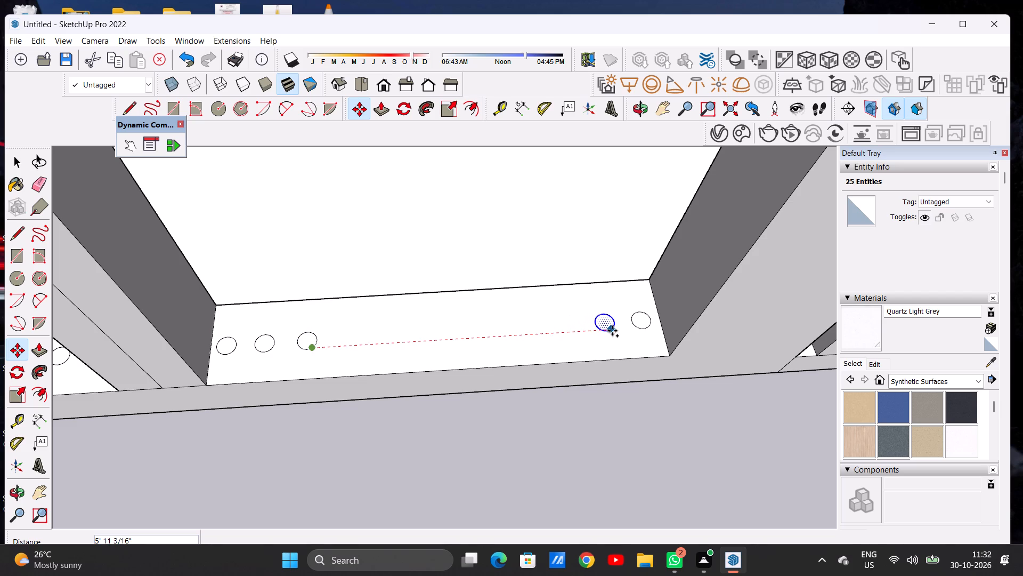
click(612, 330)
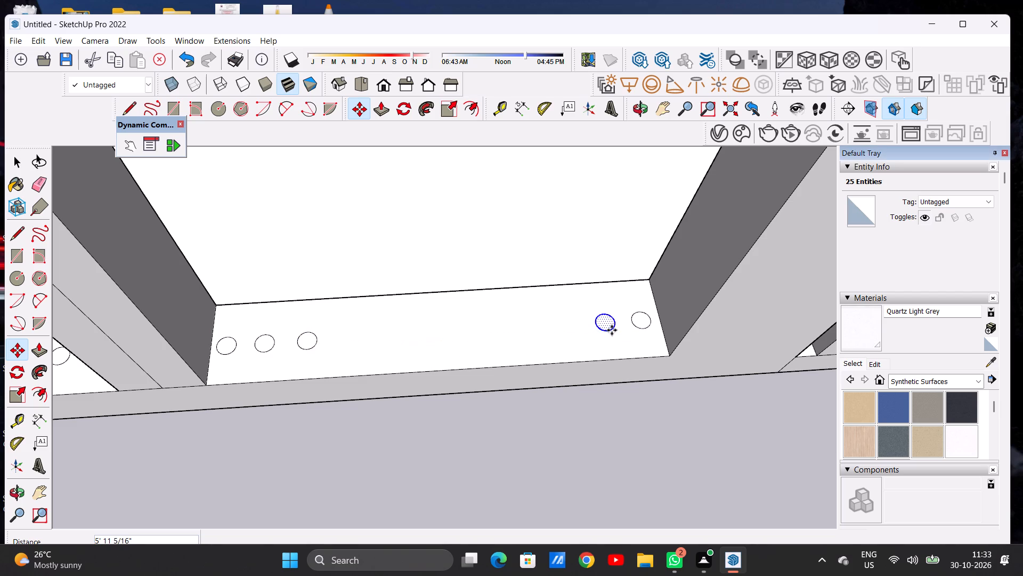
click(612, 330)
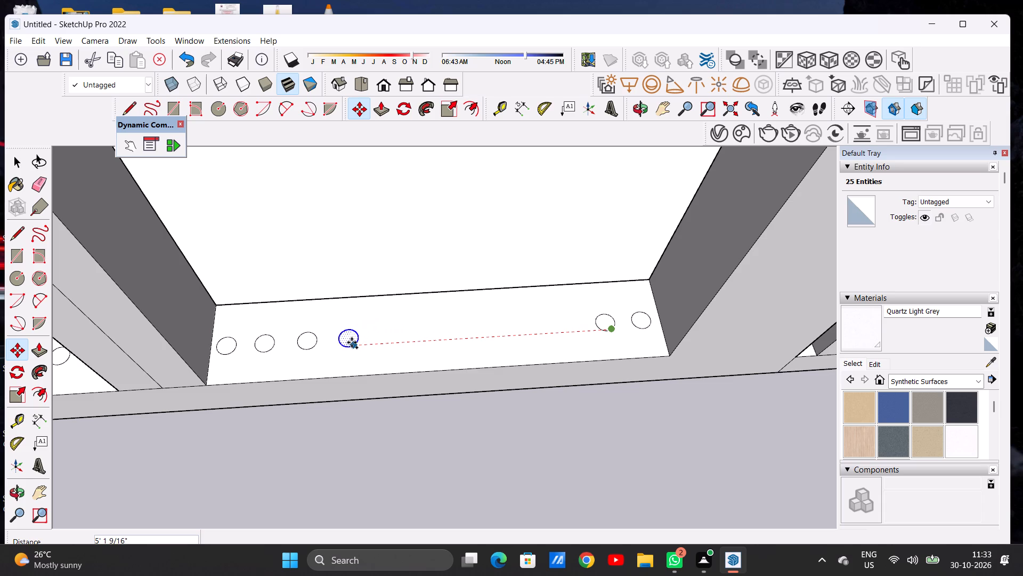
click(352, 342)
click(352, 342)
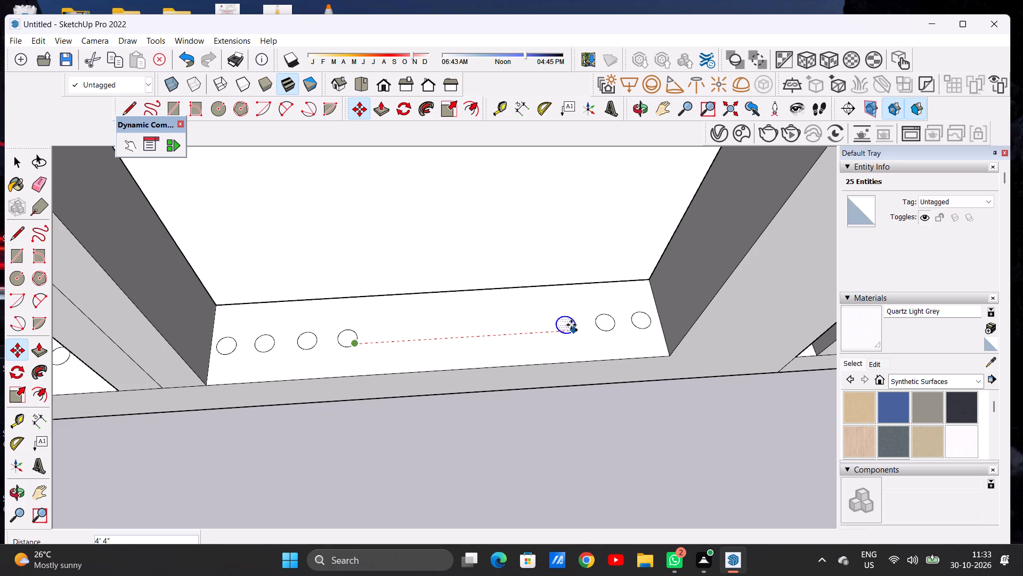
click(571, 325)
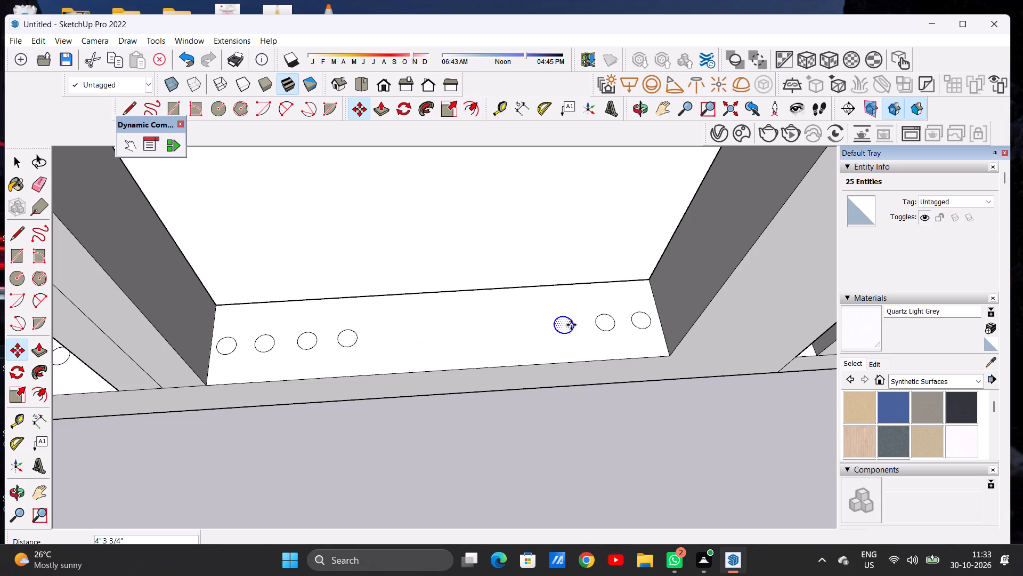
Fill the row's middle with alternating circle copies at about 3' 4 13/16" back, 2' 7 1/8" forward, 1' 10 1/8" back and 1' 1/8" forward.
click(571, 325)
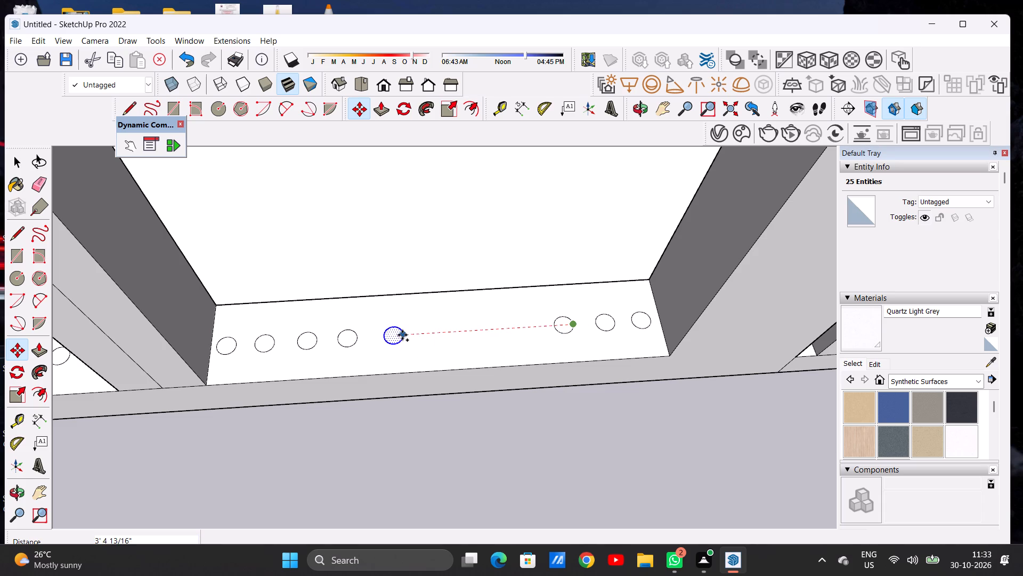
click(400, 334)
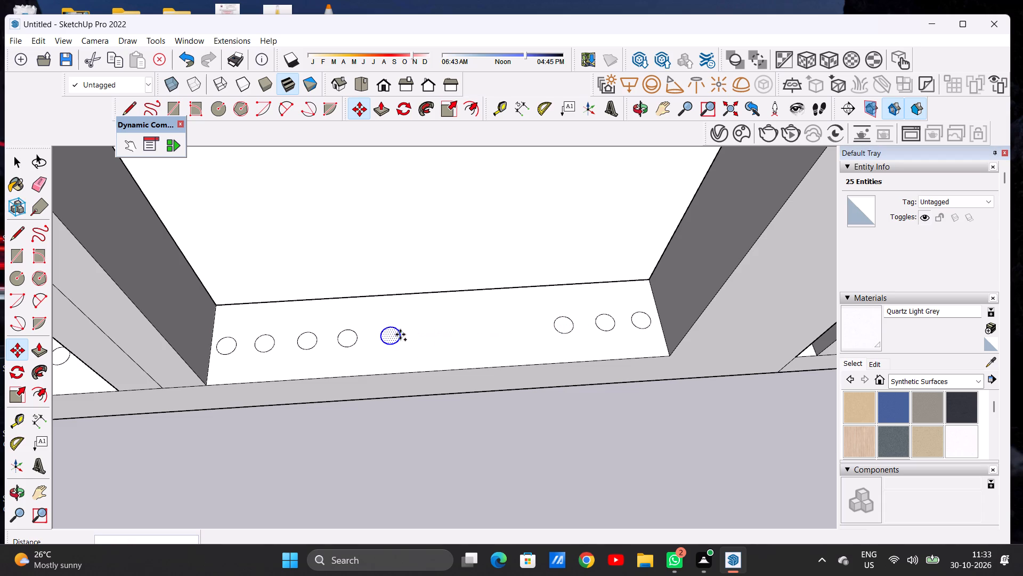
click(400, 334)
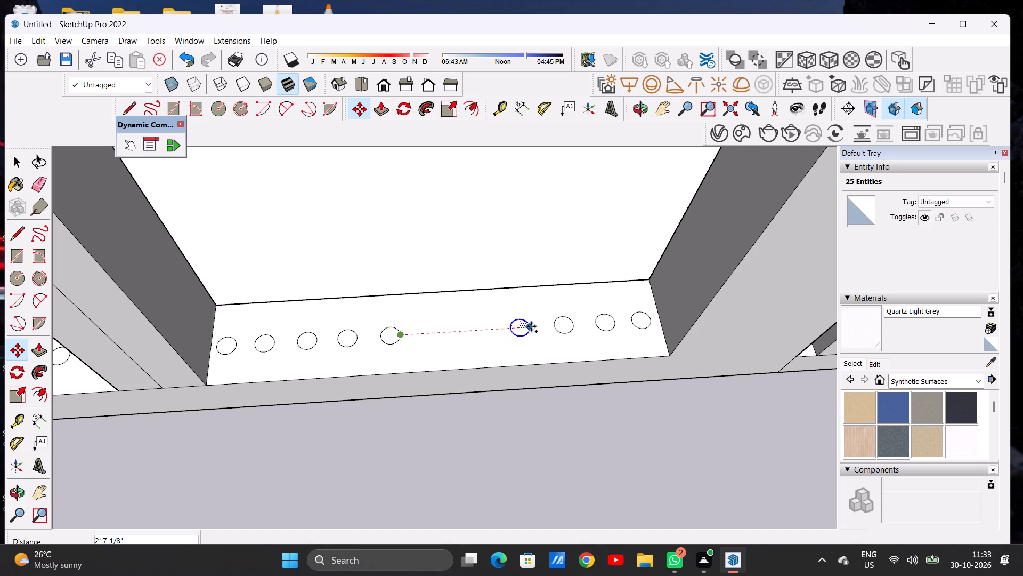
click(531, 326)
click(531, 326)
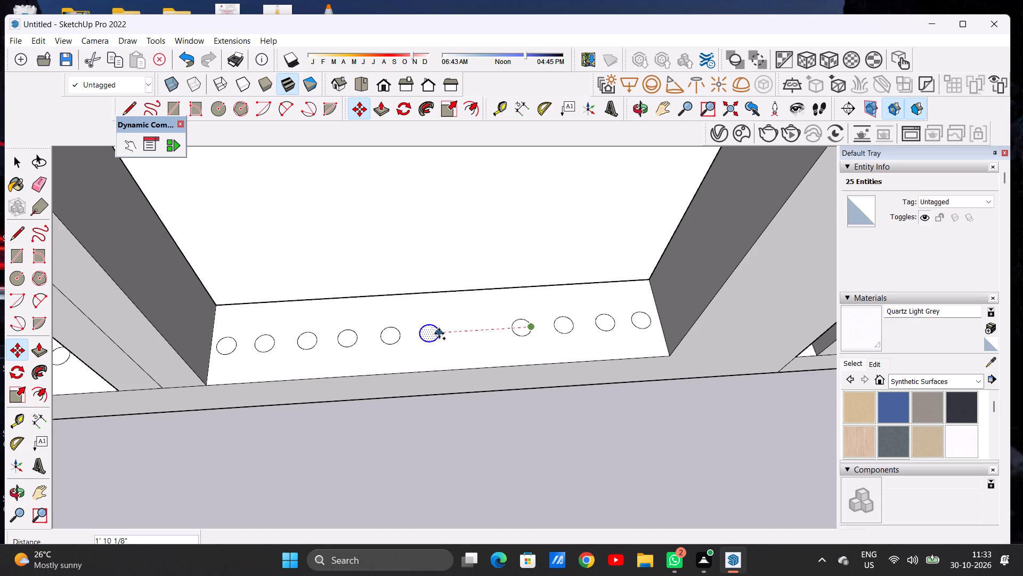
click(442, 333)
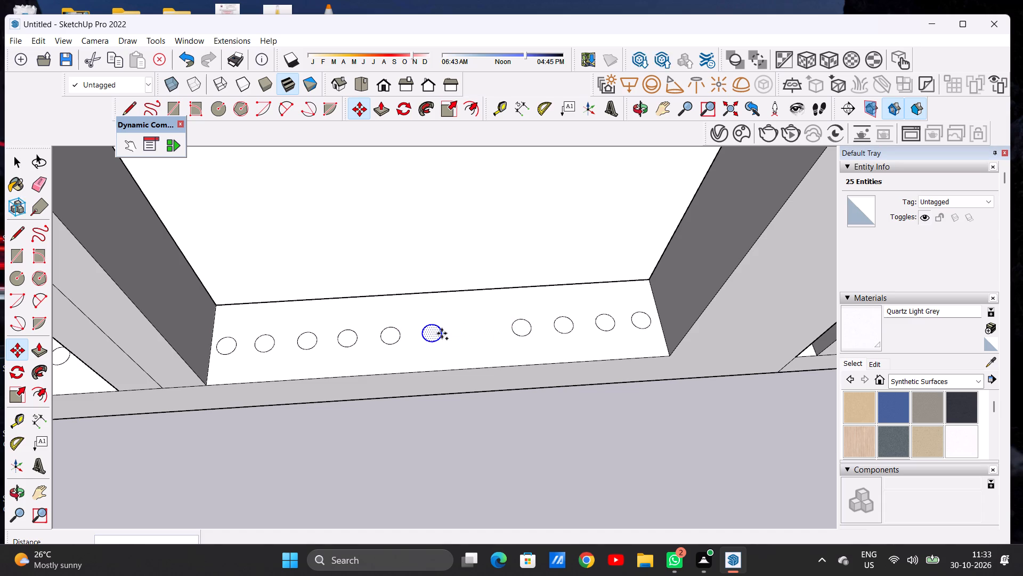
click(442, 333)
click(492, 330)
Move the last copied circle about 1 3/16" back to even its spacing, and clear the selection.
key(space)
key(space)
scroll(464, 331, down, 4)
scroll(478, 330, up, 4)
key(m)
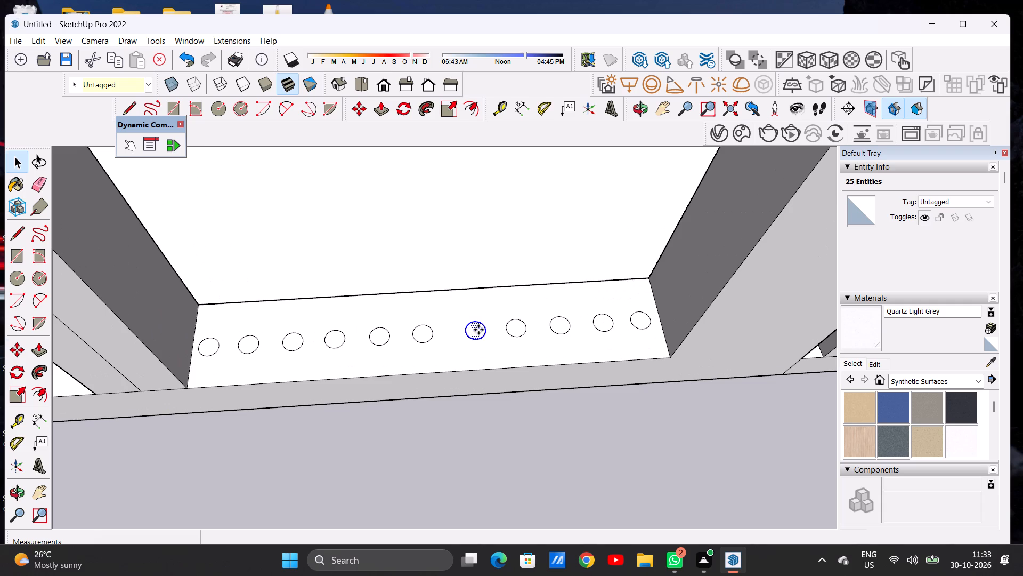
scroll(477, 337, up, 4)
click(477, 338)
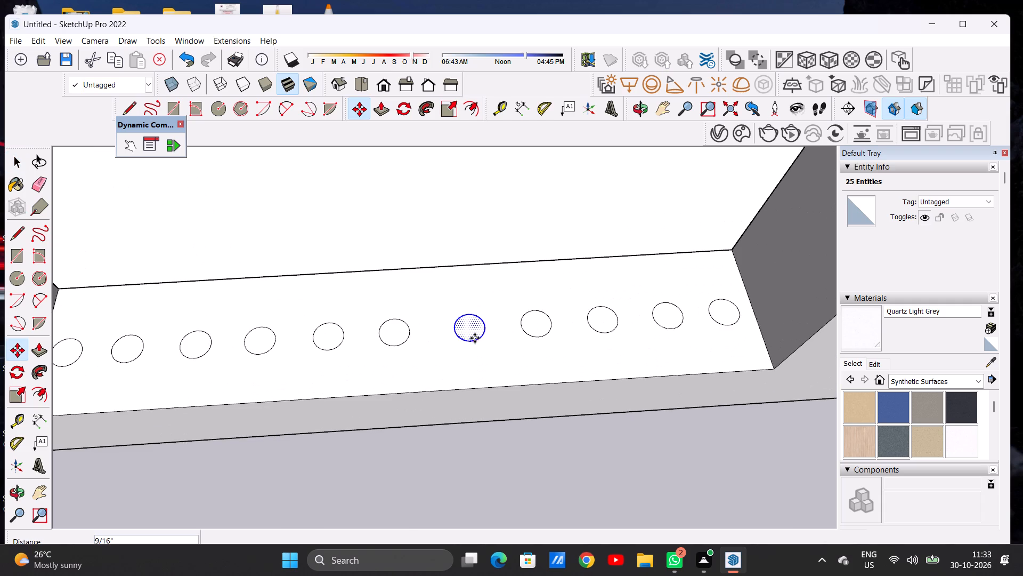
click(468, 338)
key(space)
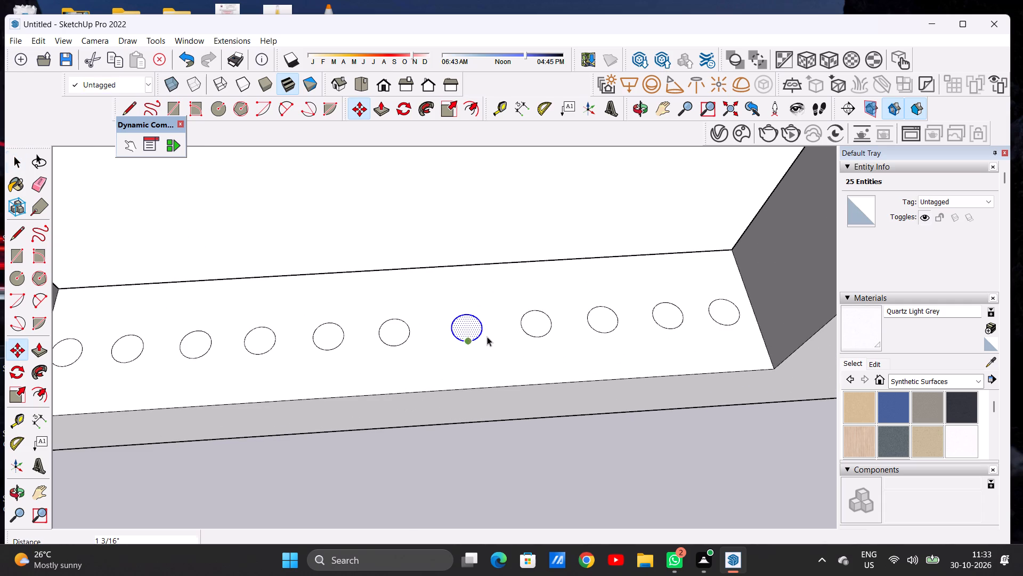
scroll(487, 337, down, 11)
scroll(488, 327, up, 1)
scroll(488, 327, down, 5)
click(495, 382)
Examine the circle rows in both entrance bays from the front and from above.
scroll(471, 377, down, 9)
middle_drag(477, 393, 463, 307)
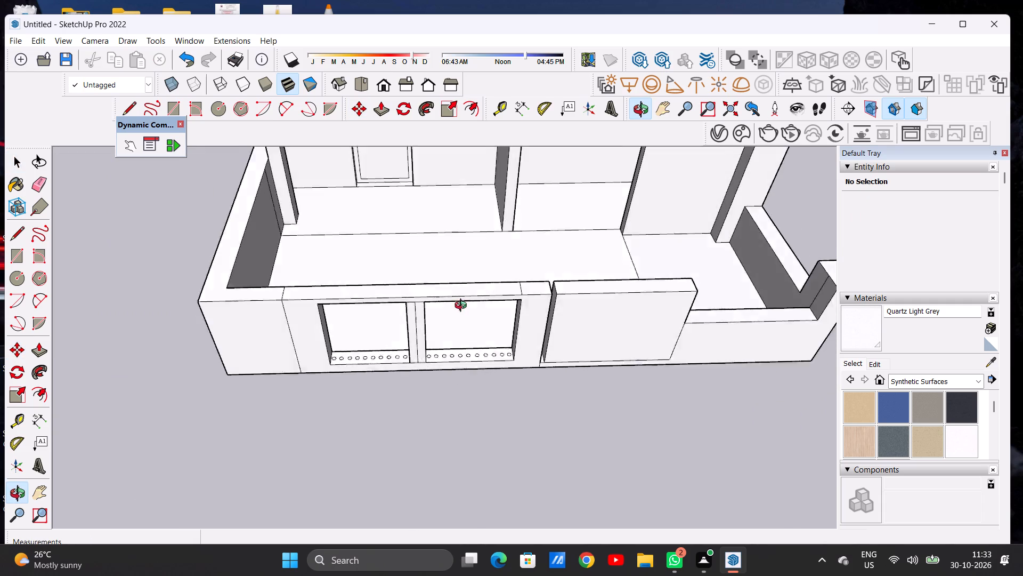
middle_drag(463, 307, 449, 233)
middle_drag(412, 348, 426, 311)
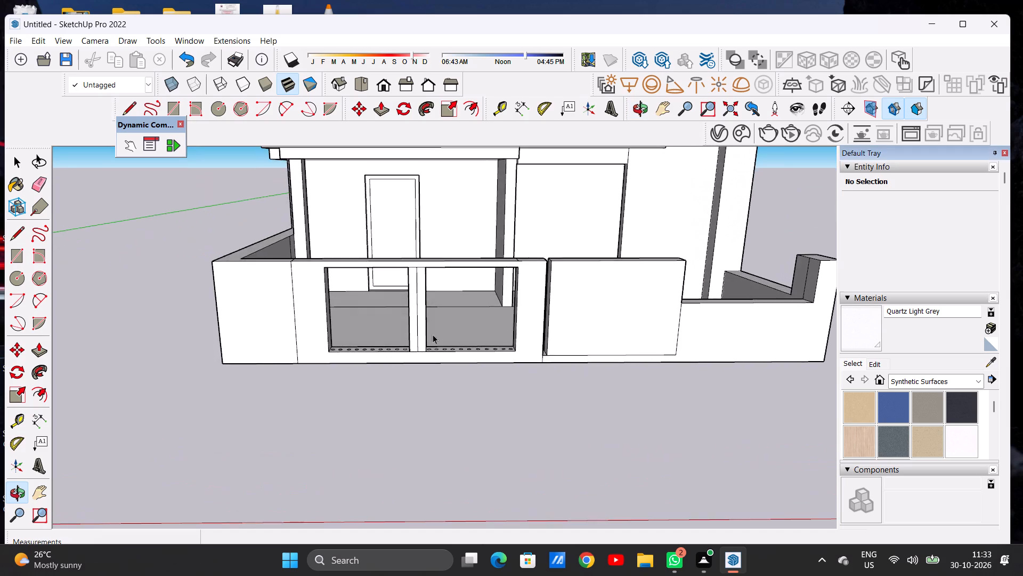
scroll(442, 341, up, 8)
middle_drag(442, 356, 451, 448)
middle_drag(421, 369, 425, 438)
scroll(442, 381, down, 4)
scroll(314, 384, up, 7)
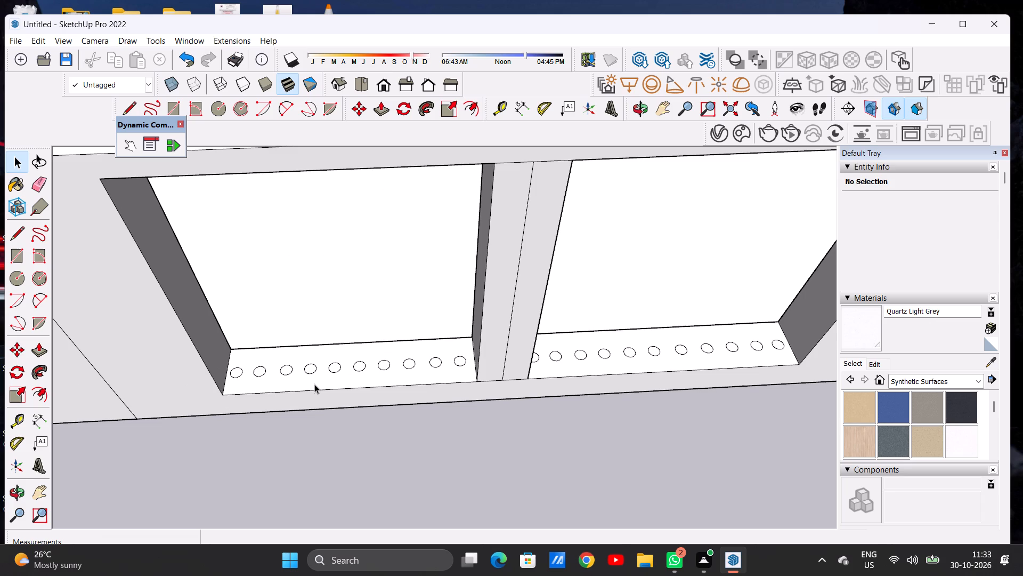
Push/pull the underside of the first entrance bay's top beam down about 3 1/16".
scroll(314, 383, down, 4)
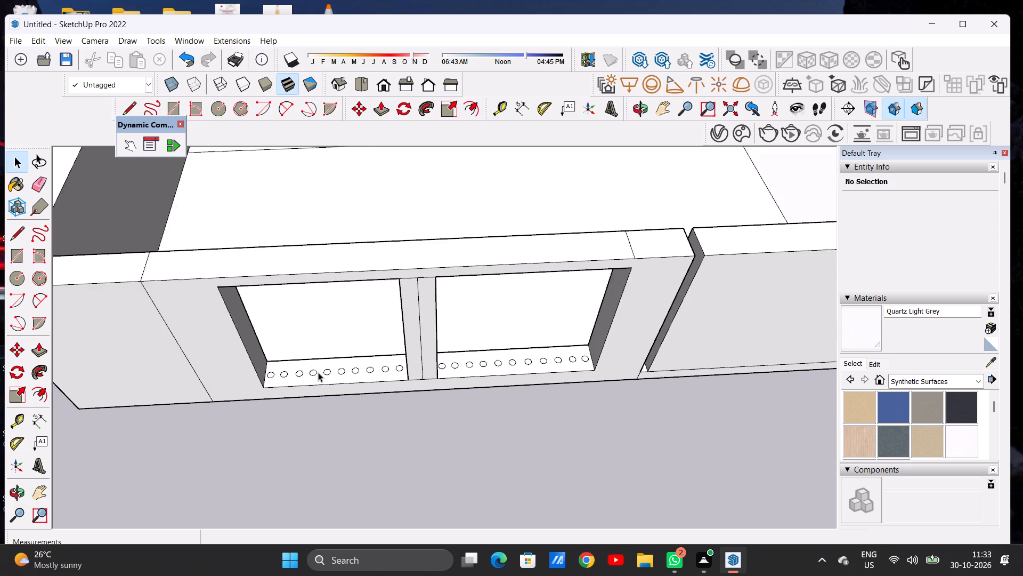
scroll(318, 372, down, 6)
middle_drag(335, 379, 320, 245)
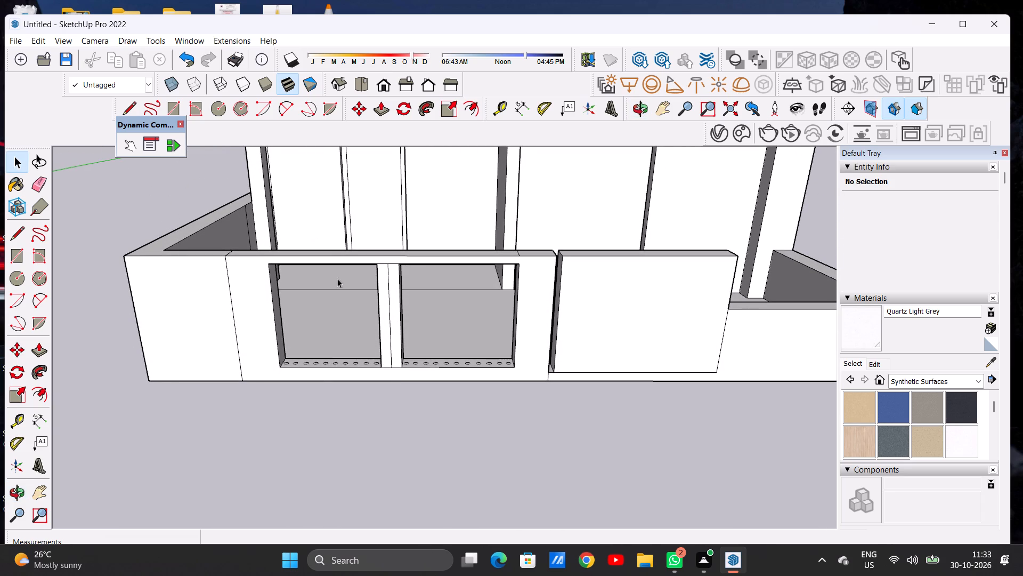
scroll(348, 305, down, 3)
middle_drag(354, 321, 370, 273)
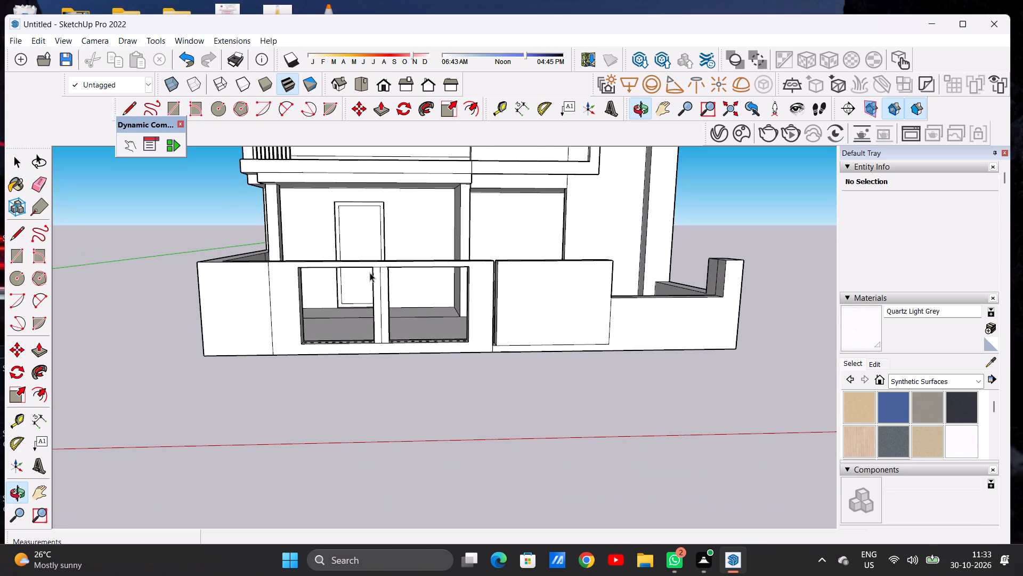
scroll(365, 271, up, 2)
scroll(365, 271, down, 1)
scroll(365, 271, up, 3)
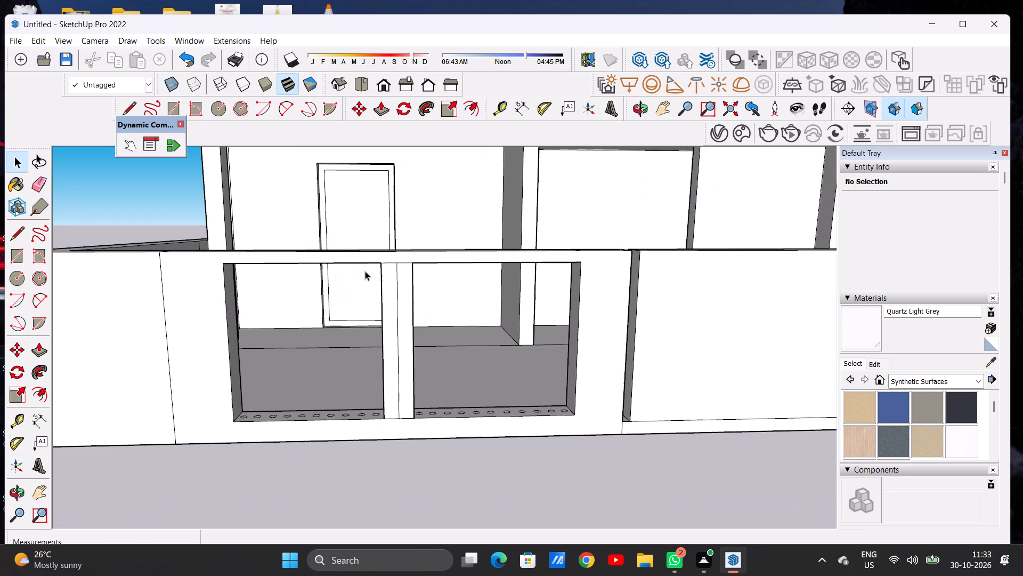
key(p)
middle_drag(366, 289, 366, 274)
middle_drag(366, 261, 365, 234)
scroll(364, 237, up, 5)
scroll(364, 237, down, 1)
scroll(364, 237, up, 6)
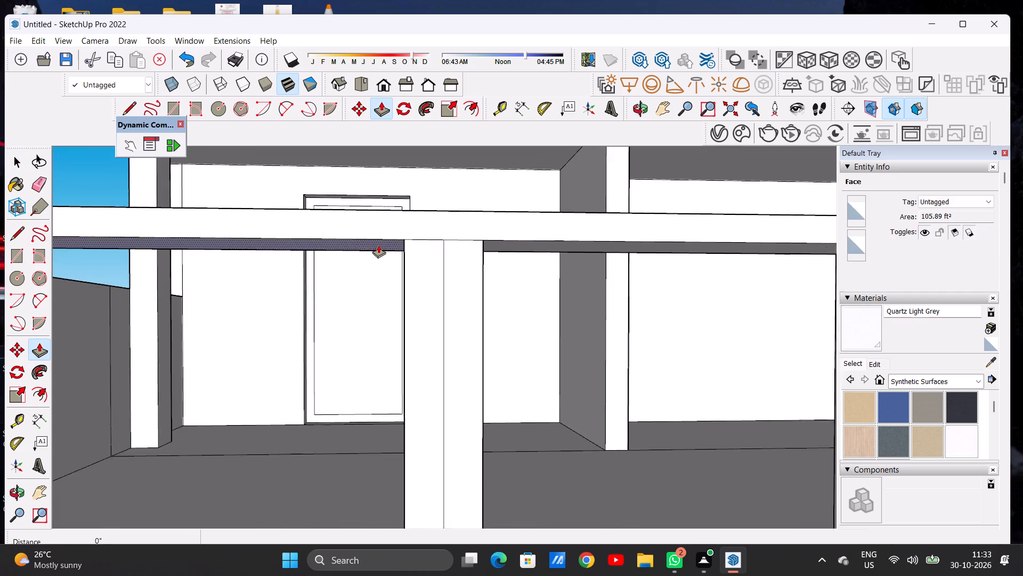
scroll(378, 245, up, 1)
scroll(378, 245, down, 1)
scroll(378, 245, up, 4)
scroll(379, 246, down, 1)
click(404, 241)
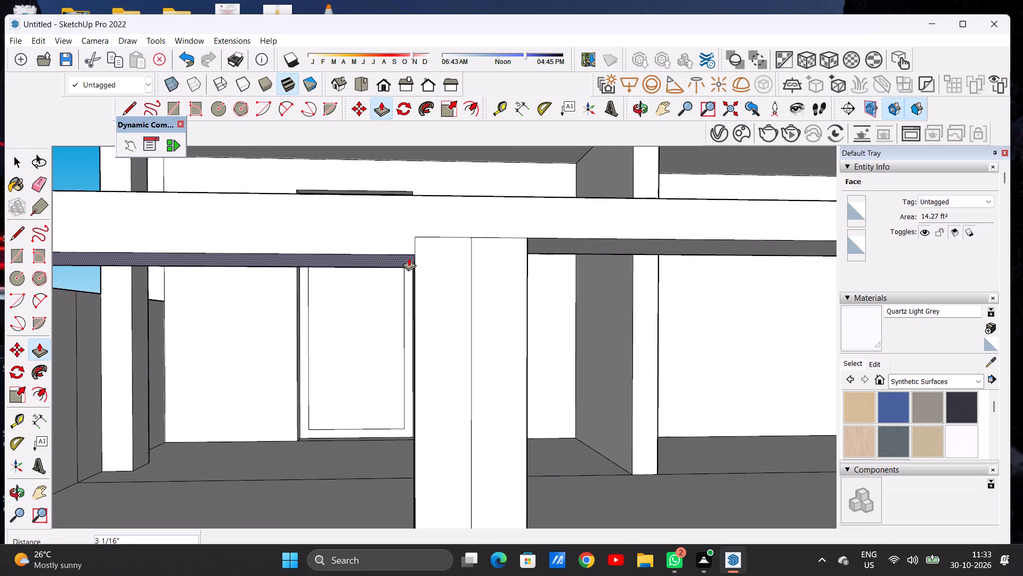
click(409, 258)
Push/pull the underside of the second bay's top beam down 3 1/16", level with the first bay's.
scroll(368, 262, down, 6)
scroll(466, 249, up, 9)
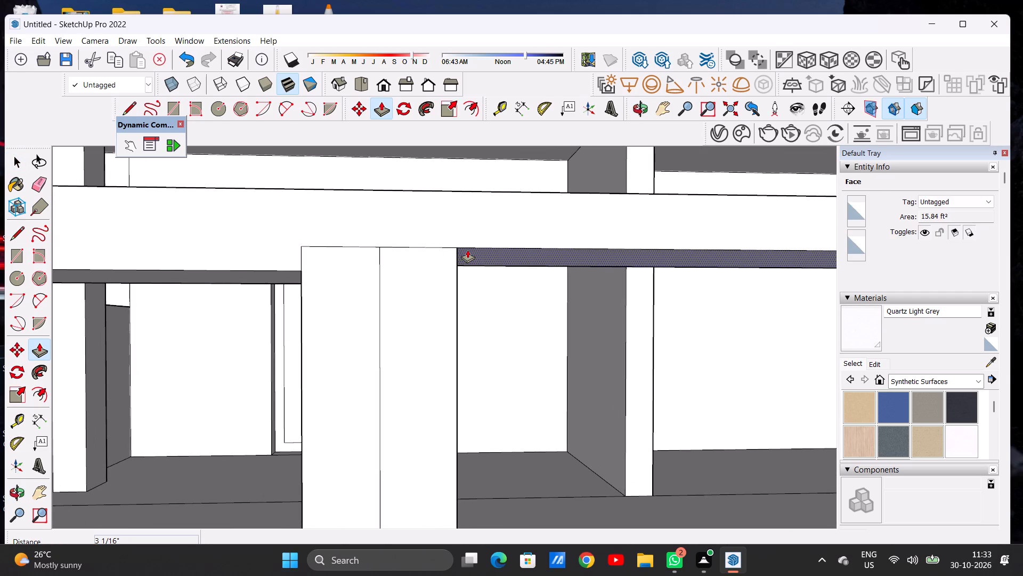
click(467, 250)
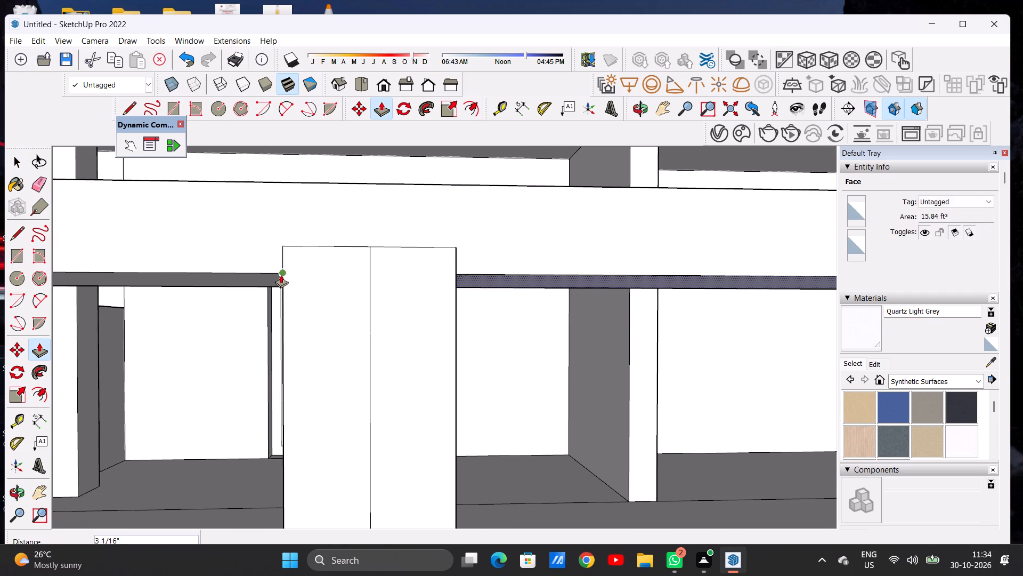
click(281, 275)
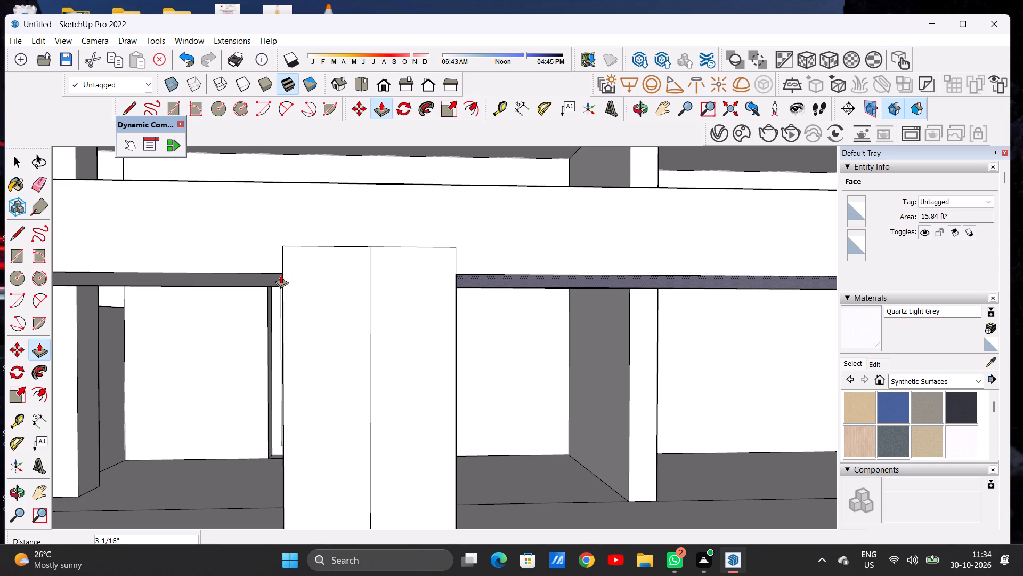
key(space)
Examine the boundary wall and both entrance bays from the front and from above.
scroll(320, 285, down, 20)
scroll(320, 285, down, 7)
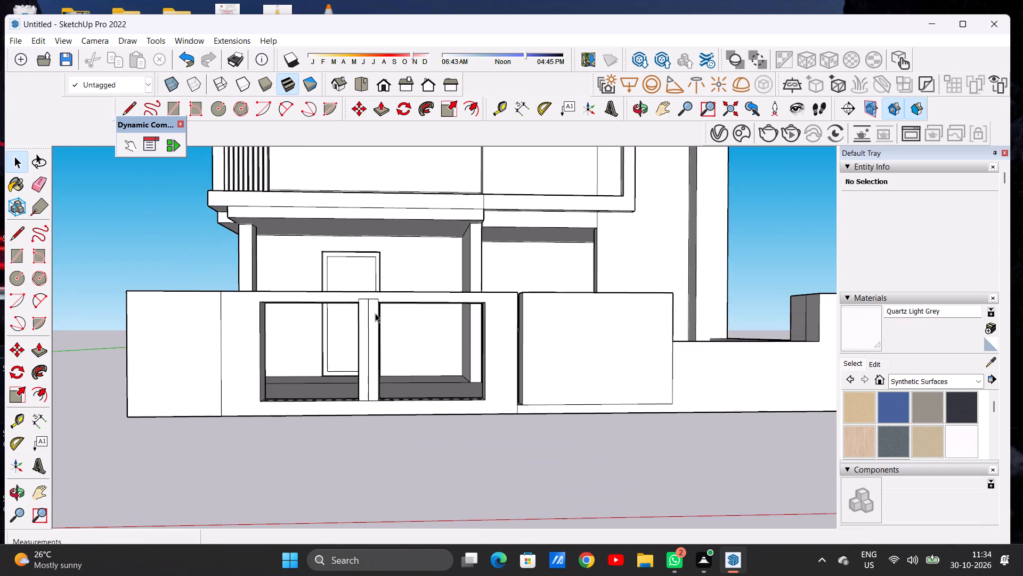
middle_click(371, 322)
middle_drag(368, 327, 355, 365)
scroll(433, 332, down, 6)
middle_drag(391, 368, 391, 433)
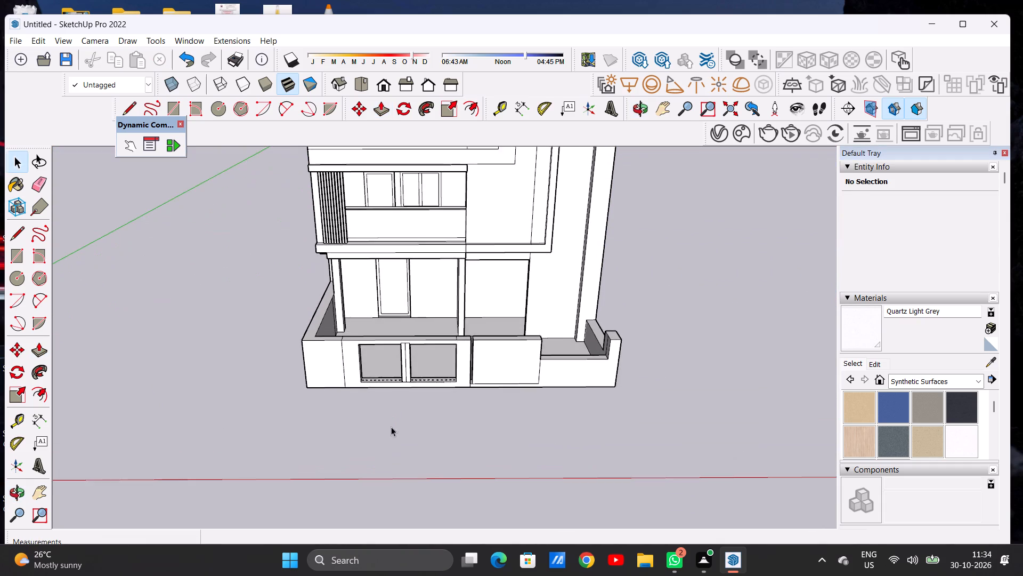
scroll(381, 371, up, 8)
scroll(403, 399, down, 3)
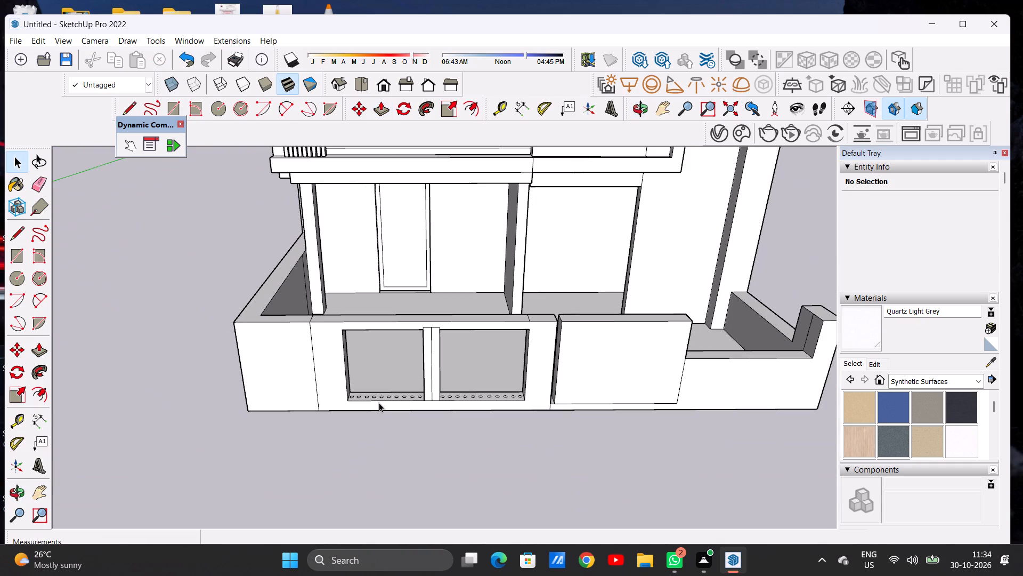
middle_drag(376, 401, 394, 347)
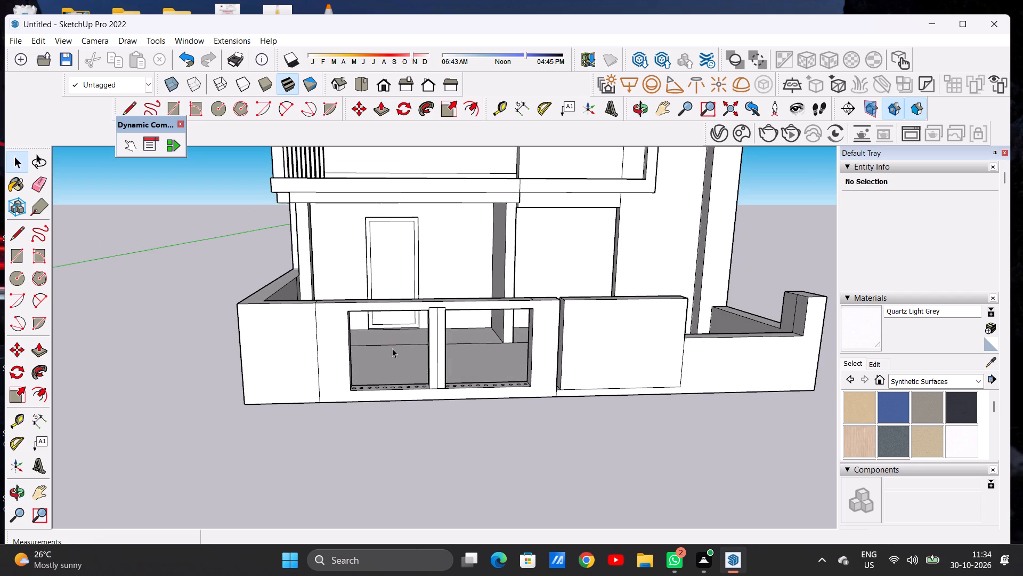
scroll(397, 383, up, 4)
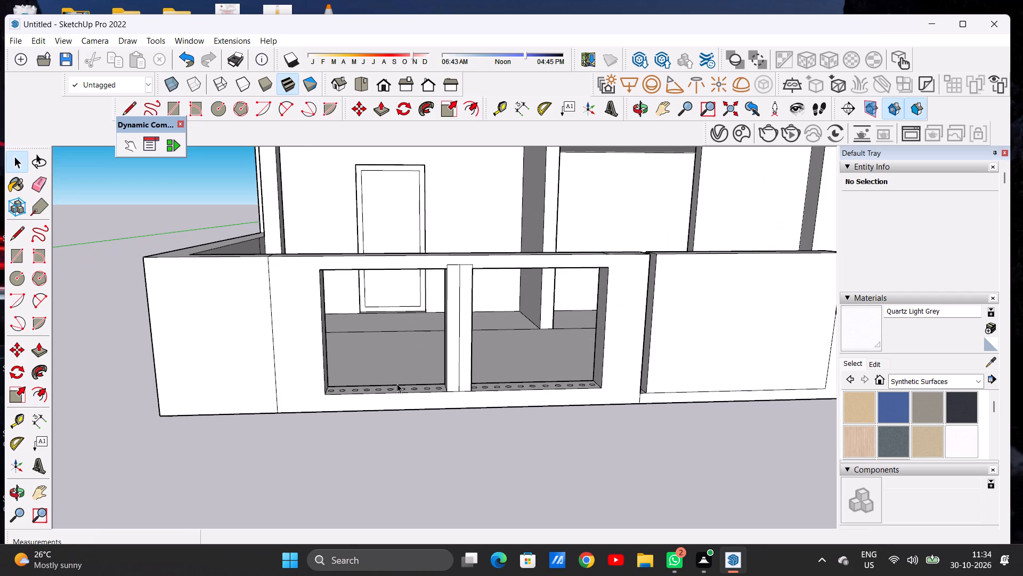
scroll(394, 383, down, 4)
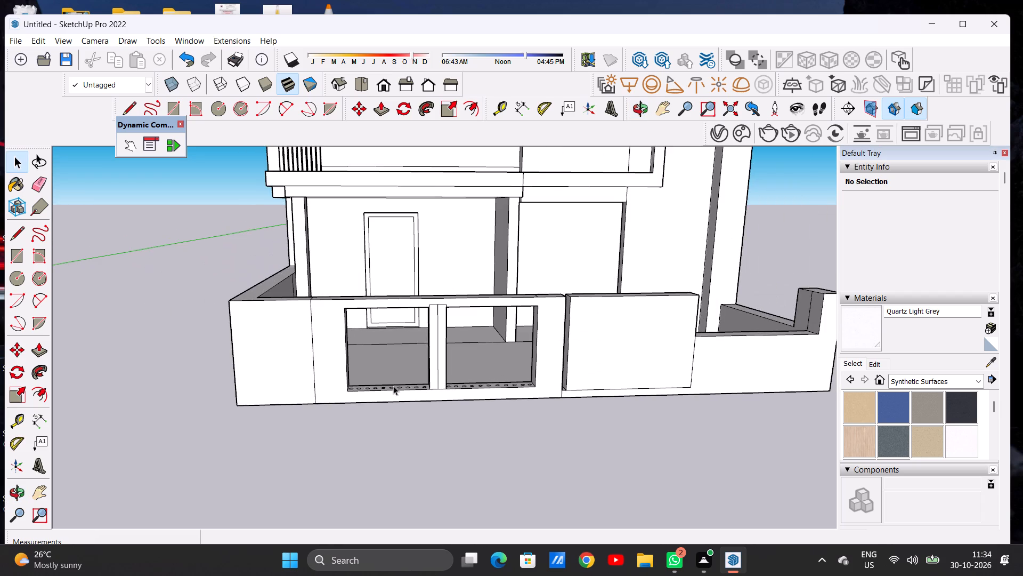
scroll(393, 386, up, 7)
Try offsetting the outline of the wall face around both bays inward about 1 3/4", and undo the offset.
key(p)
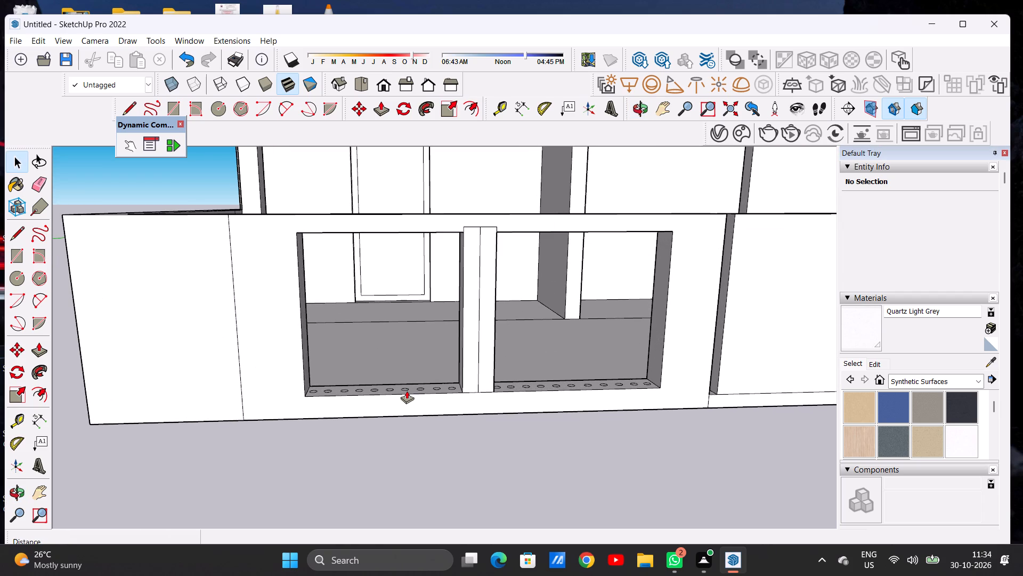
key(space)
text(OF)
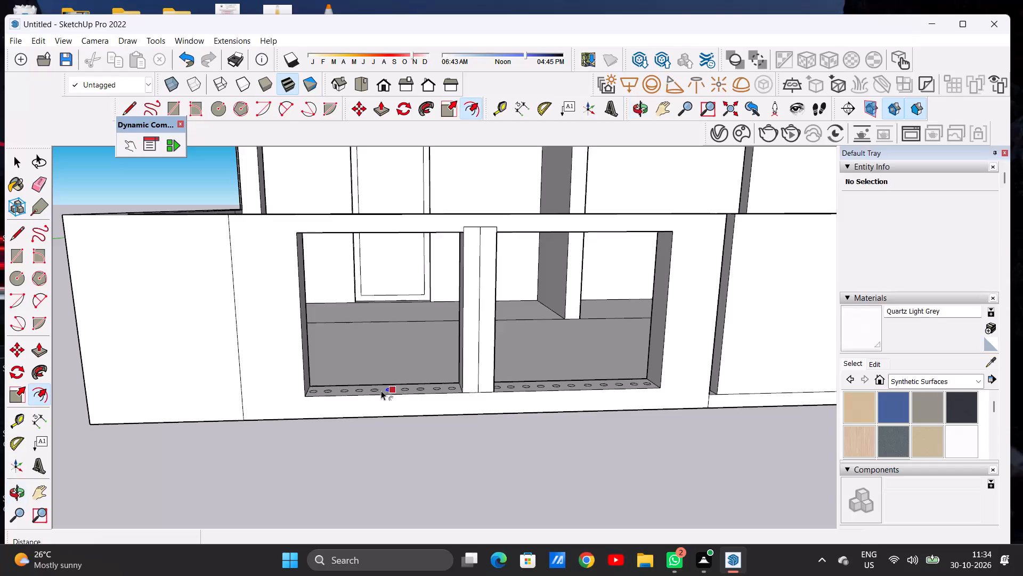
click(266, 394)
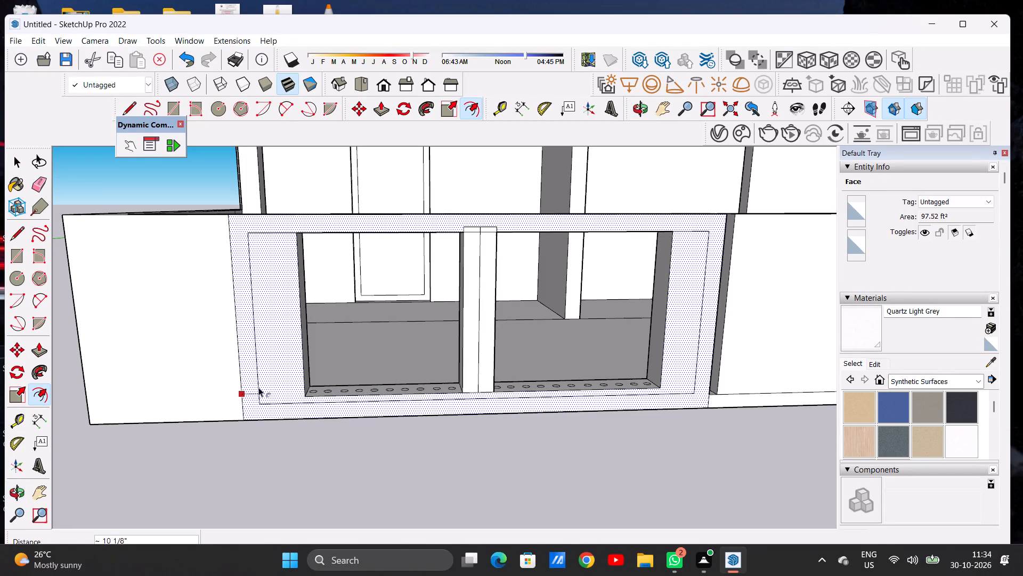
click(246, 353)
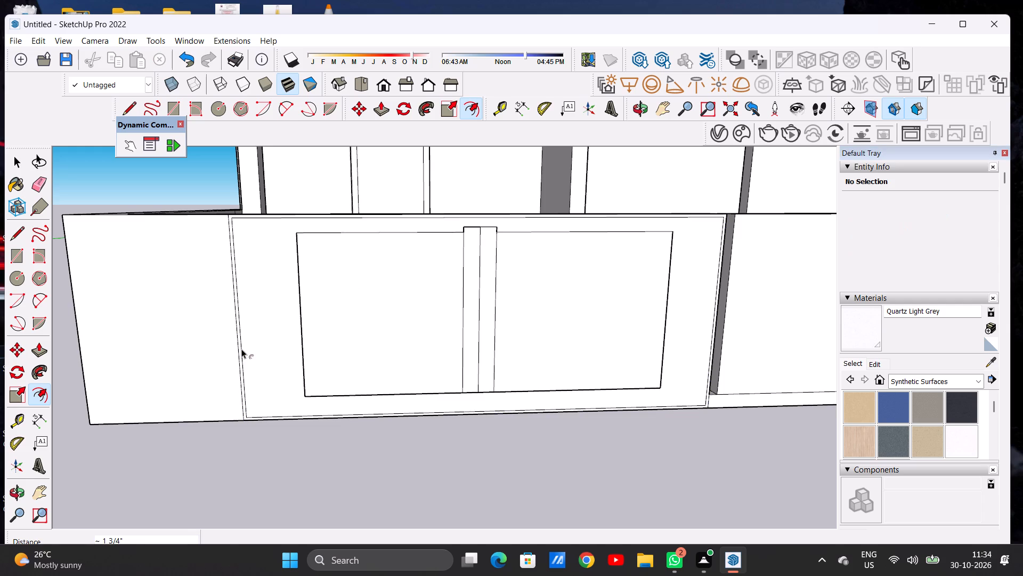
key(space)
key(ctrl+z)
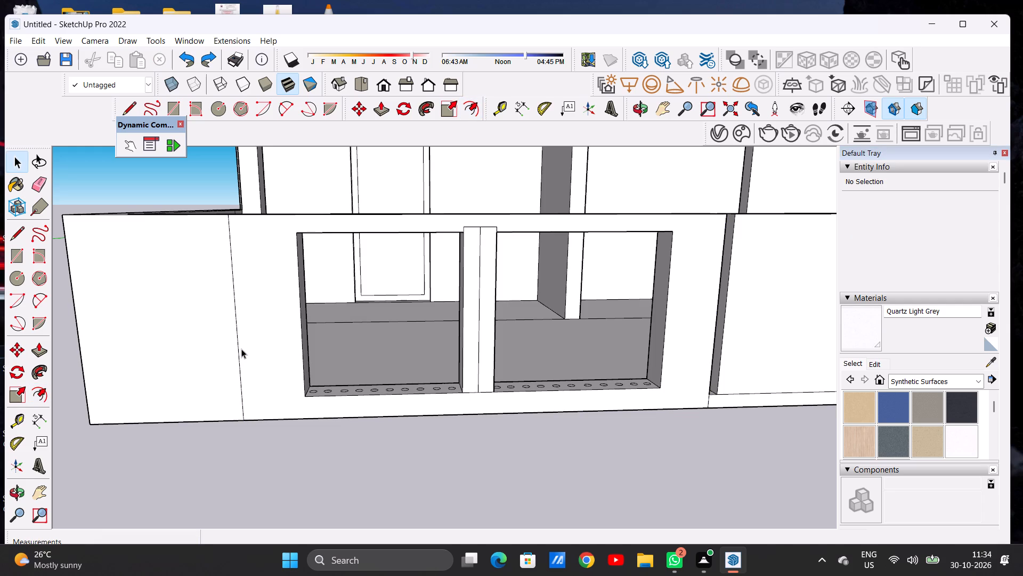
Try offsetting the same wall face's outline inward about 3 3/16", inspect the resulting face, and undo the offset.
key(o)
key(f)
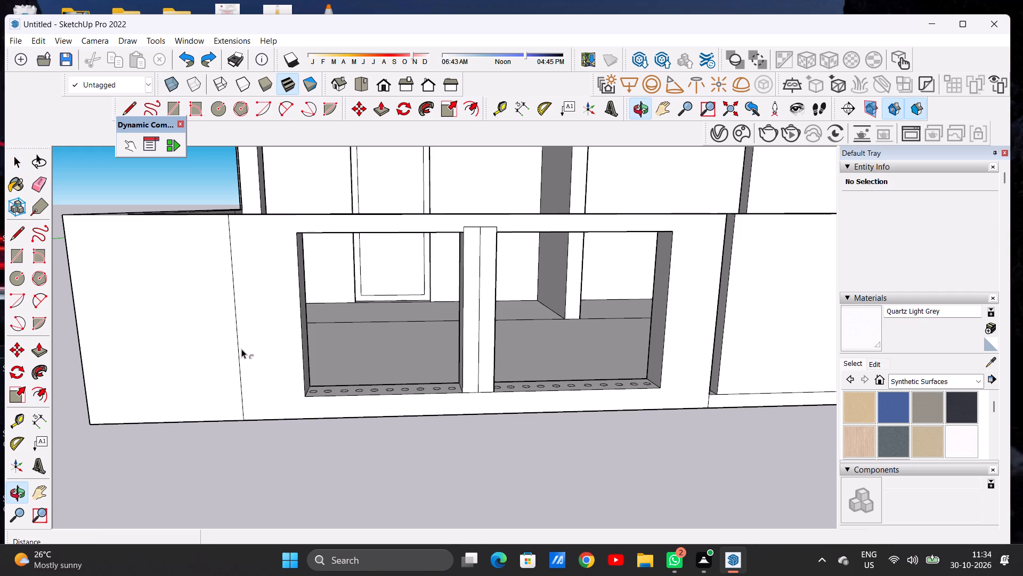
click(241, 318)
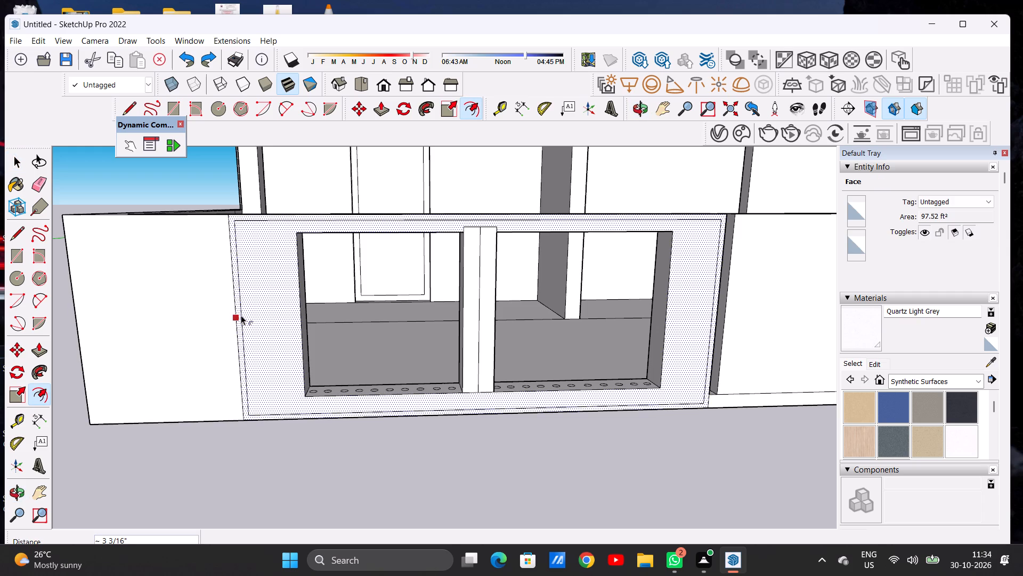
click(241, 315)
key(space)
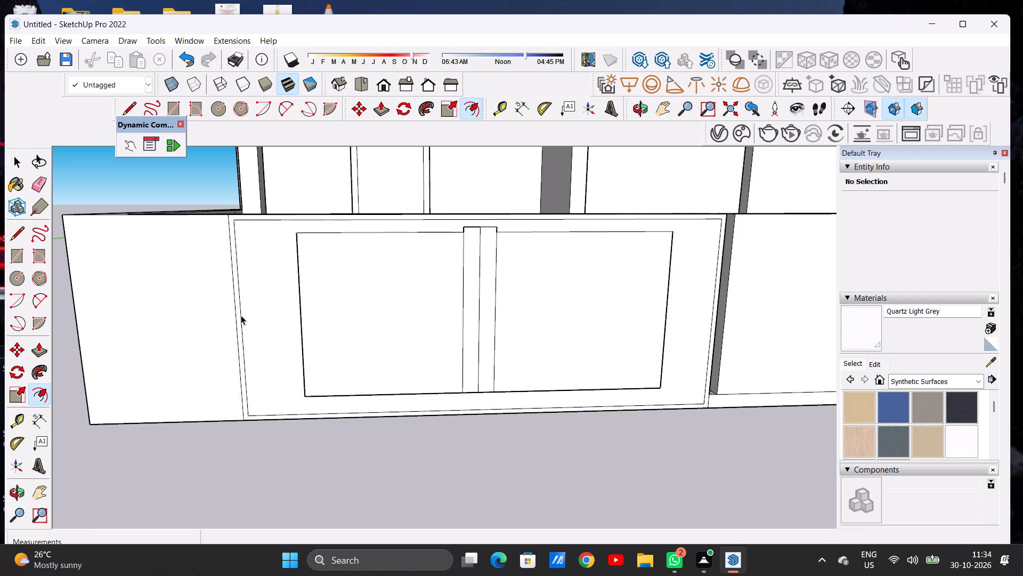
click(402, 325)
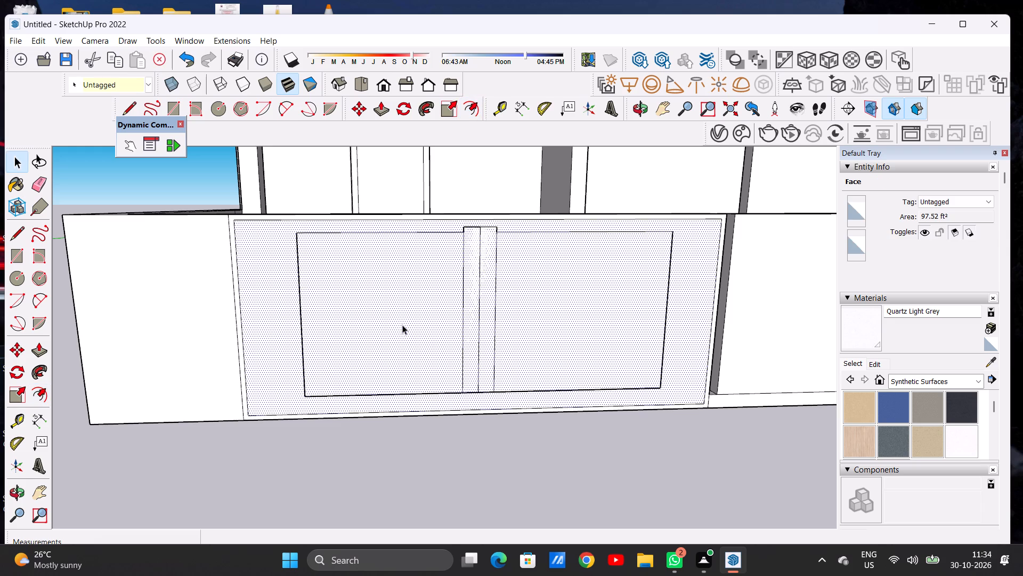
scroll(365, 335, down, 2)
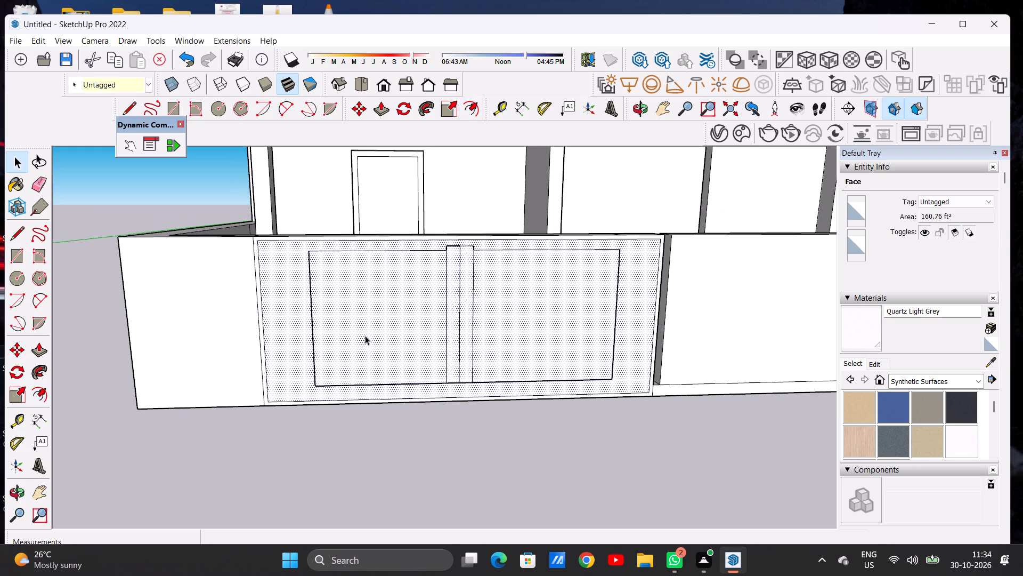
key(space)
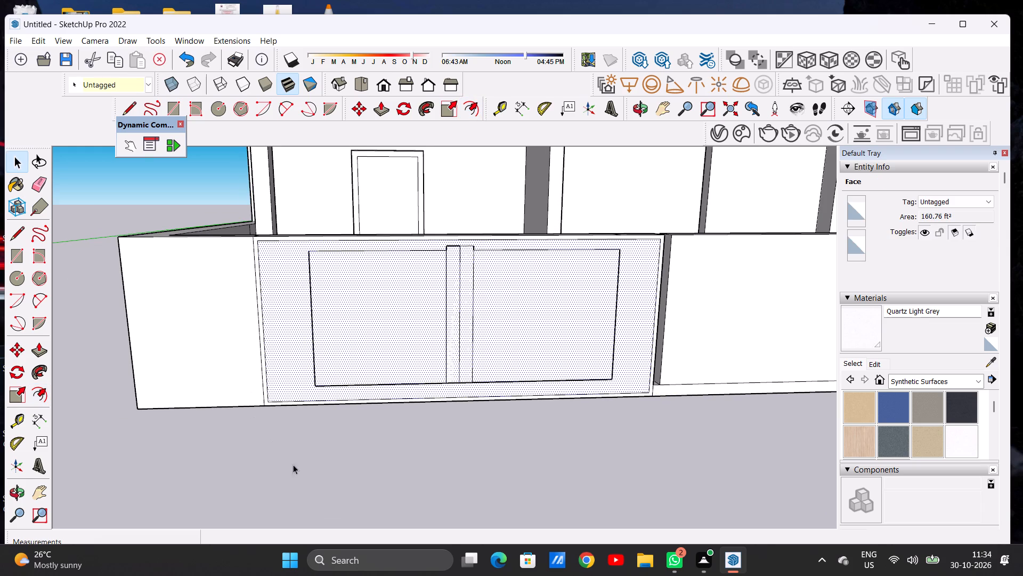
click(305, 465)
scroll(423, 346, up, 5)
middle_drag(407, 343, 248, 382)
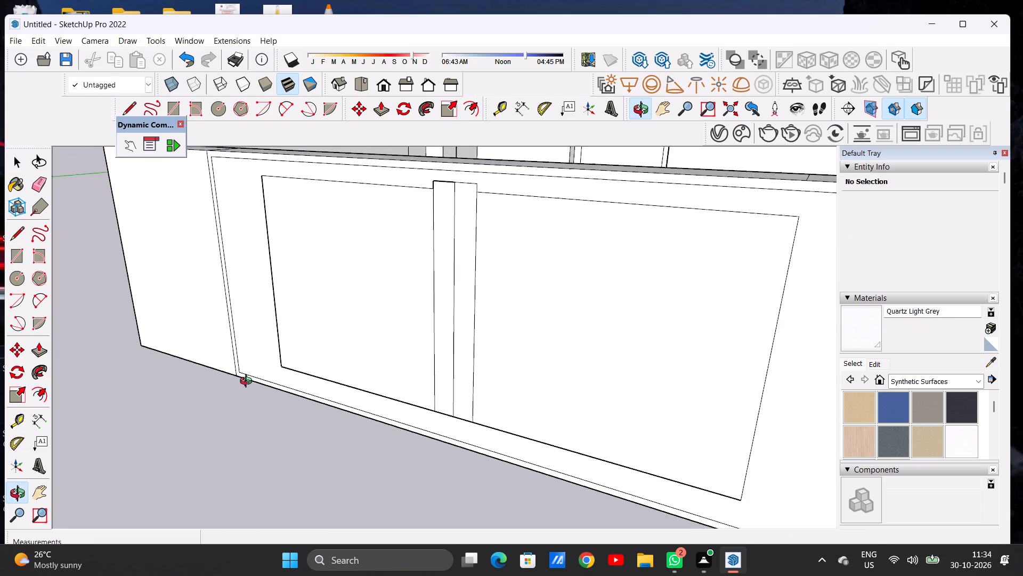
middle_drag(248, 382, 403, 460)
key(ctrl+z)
Draw a line about 24' 5 11/16" long across the wall face around both bays, just above its bottom edge.
scroll(370, 397, down, 9)
scroll(280, 413, down, 4)
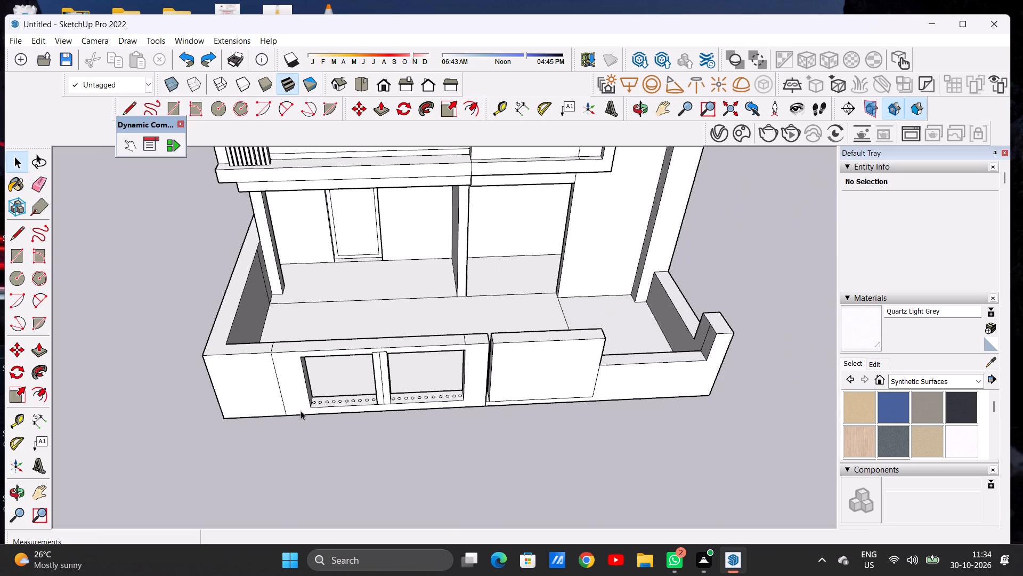
middle_drag(386, 417, 381, 290)
scroll(326, 335, up, 5)
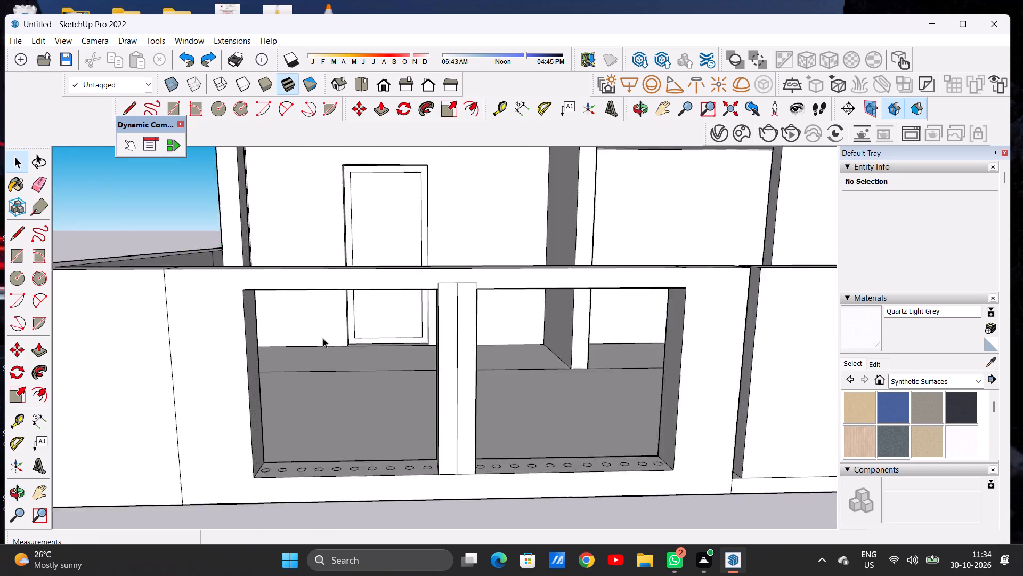
scroll(323, 338, up, 2)
scroll(320, 342, down, 6)
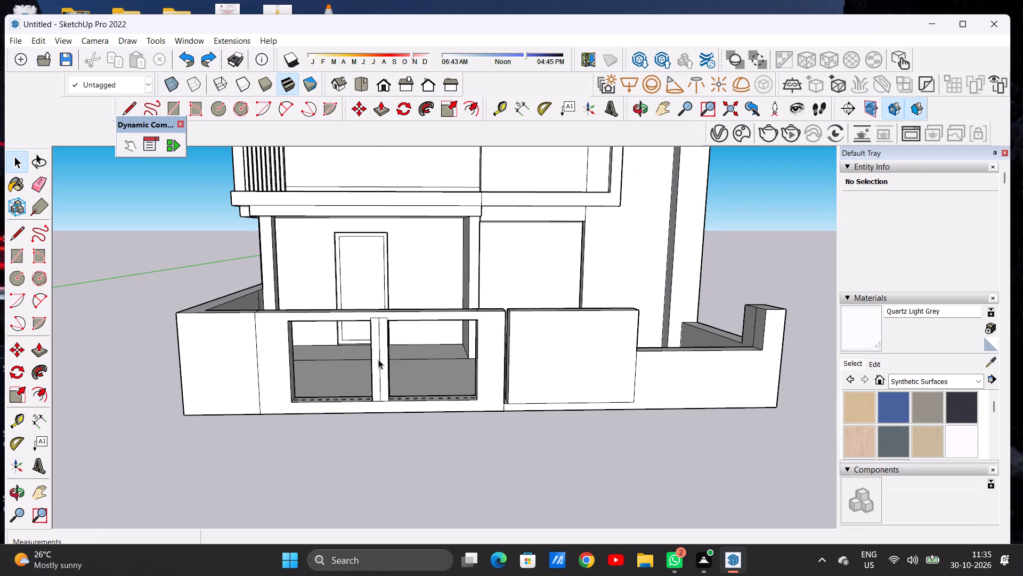
key(l)
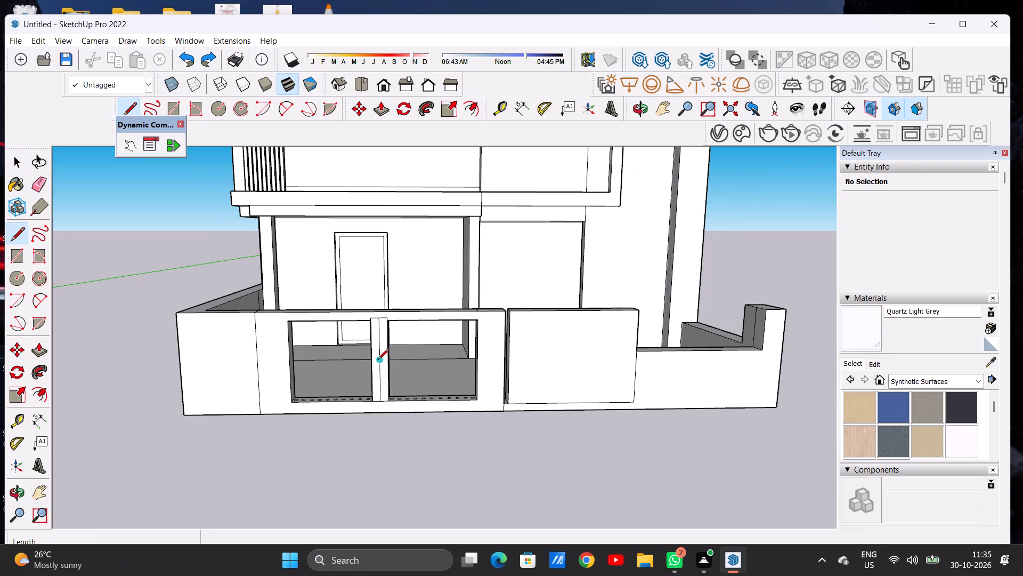
scroll(261, 412, up, 4)
scroll(261, 412, down, 1)
scroll(261, 412, up, 5)
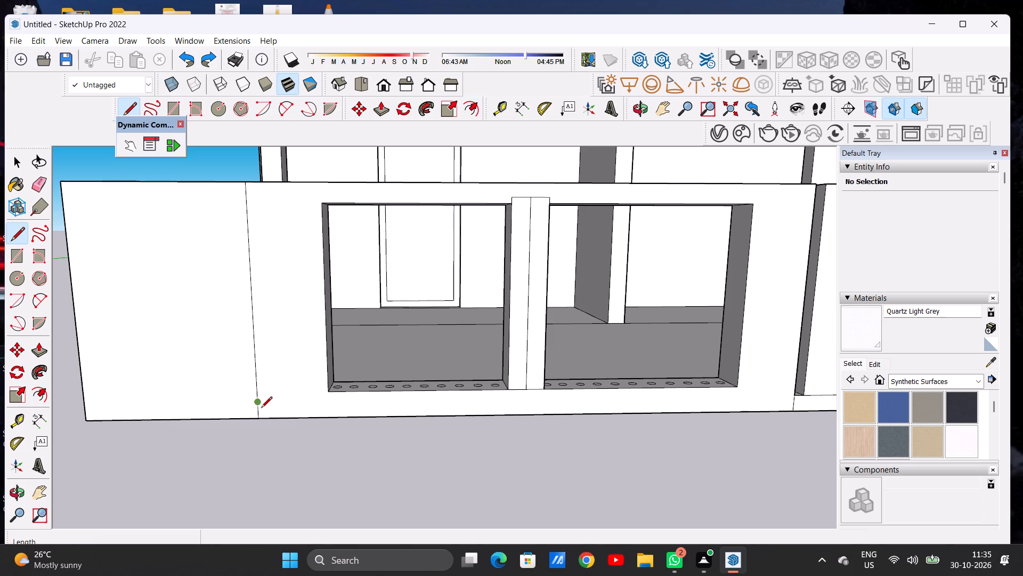
scroll(262, 410, up, 2)
scroll(262, 410, down, 1)
scroll(262, 410, up, 2)
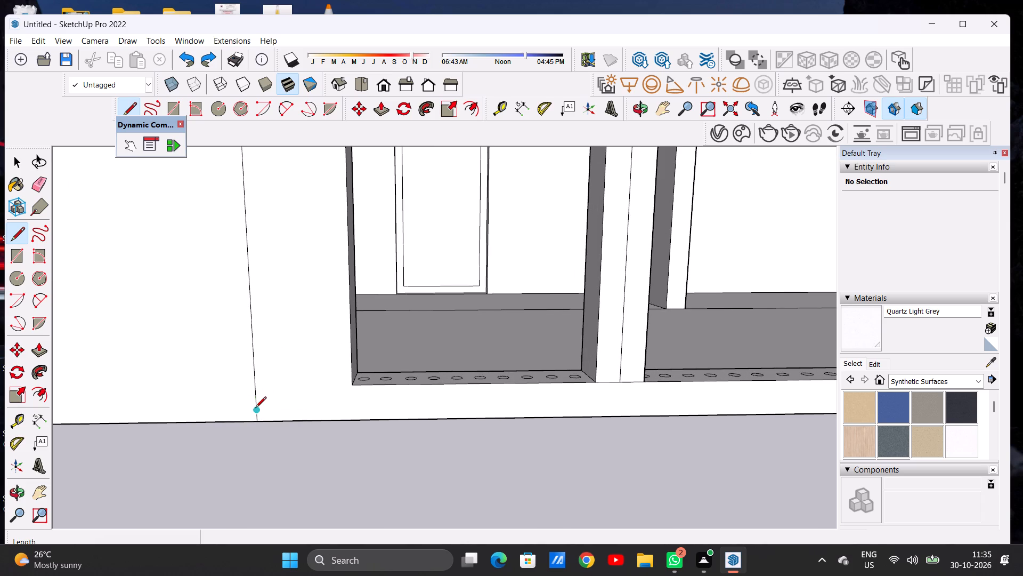
click(255, 409)
scroll(278, 412, down, 11)
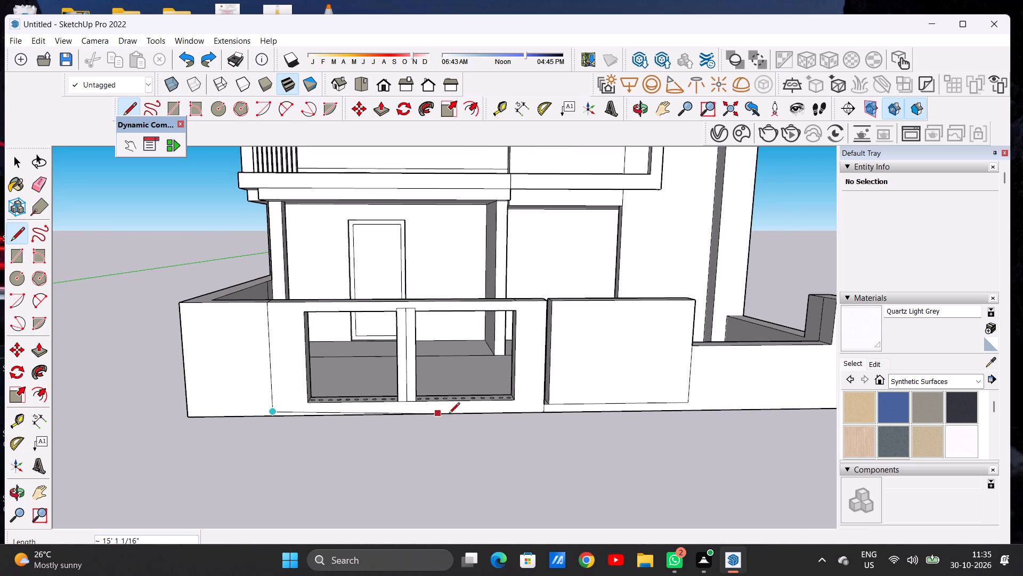
scroll(526, 405, up, 7)
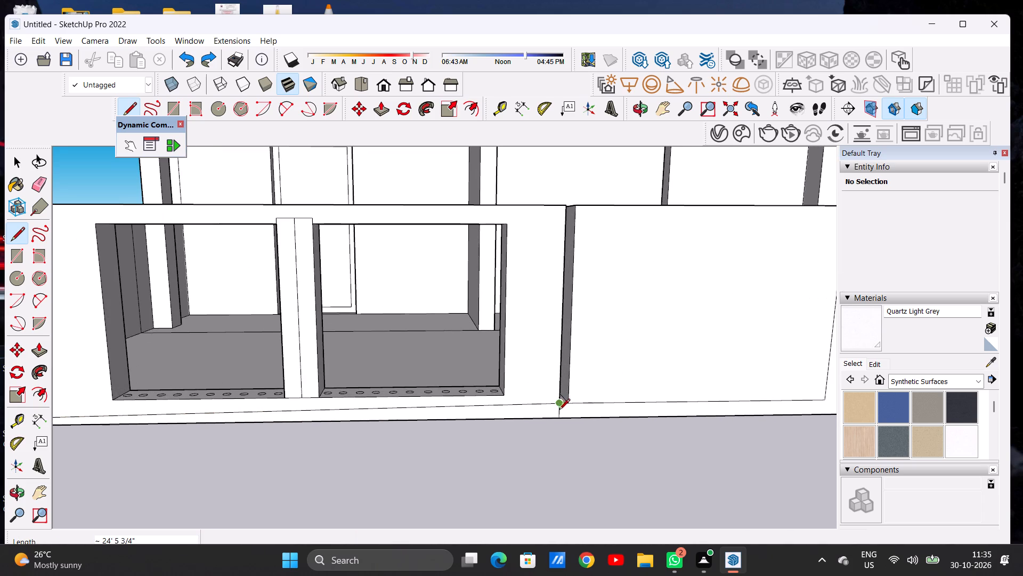
click(555, 412)
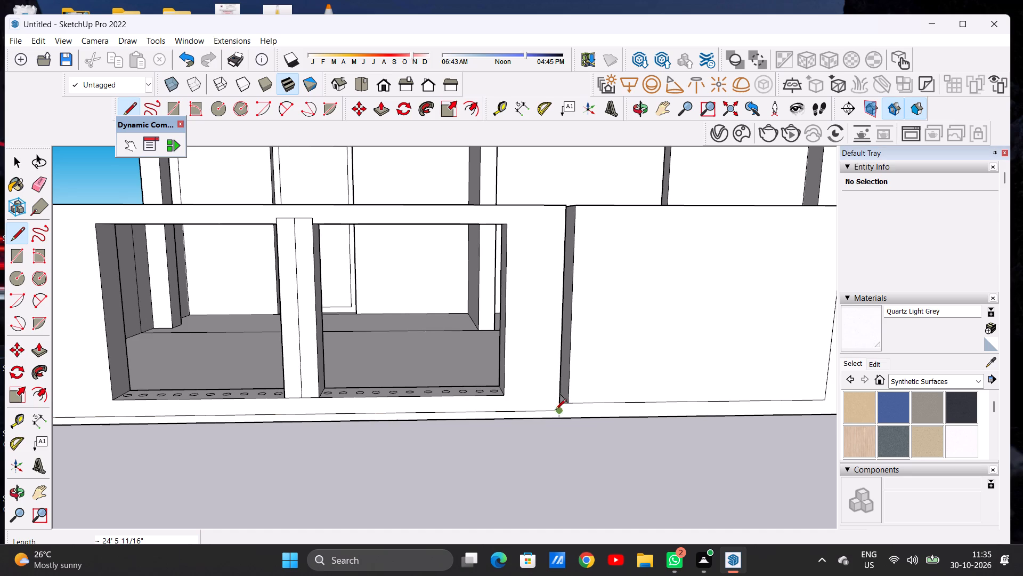
Draw the inner border's remaining three sides just inside the wall face's edges, about 9' 4 1/4" high and 23' 8 15/16" along the top.
scroll(551, 411, up, 6)
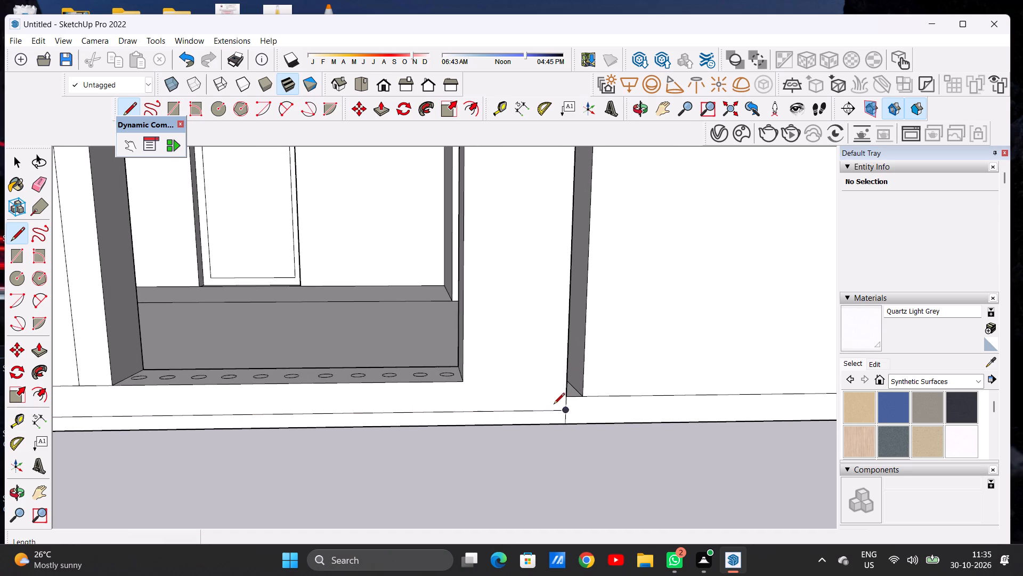
click(554, 411)
scroll(549, 358, down, 8)
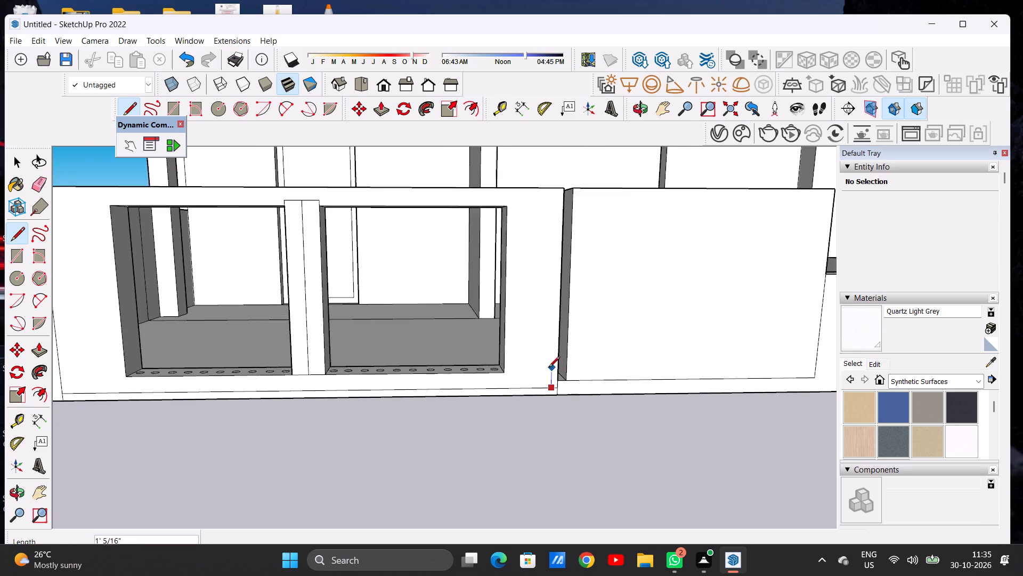
scroll(549, 368, down, 5)
scroll(545, 285, up, 6)
scroll(518, 305, down, 2)
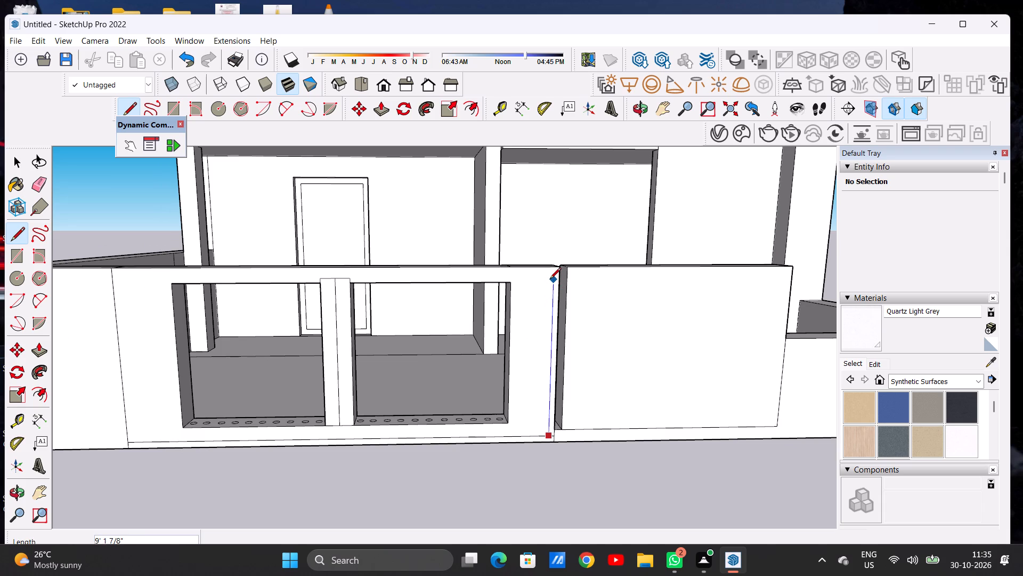
scroll(550, 279, up, 4)
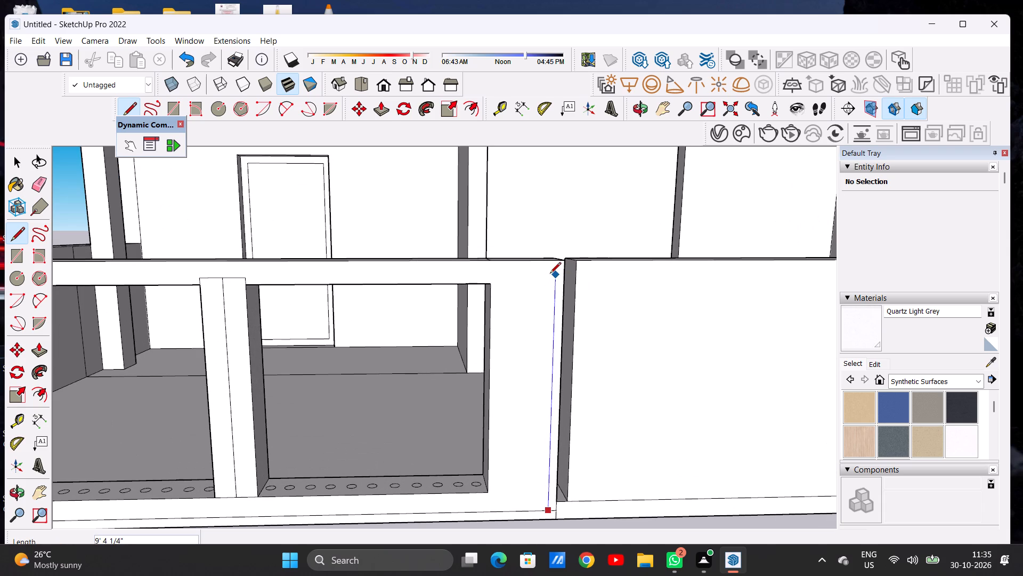
click(550, 271)
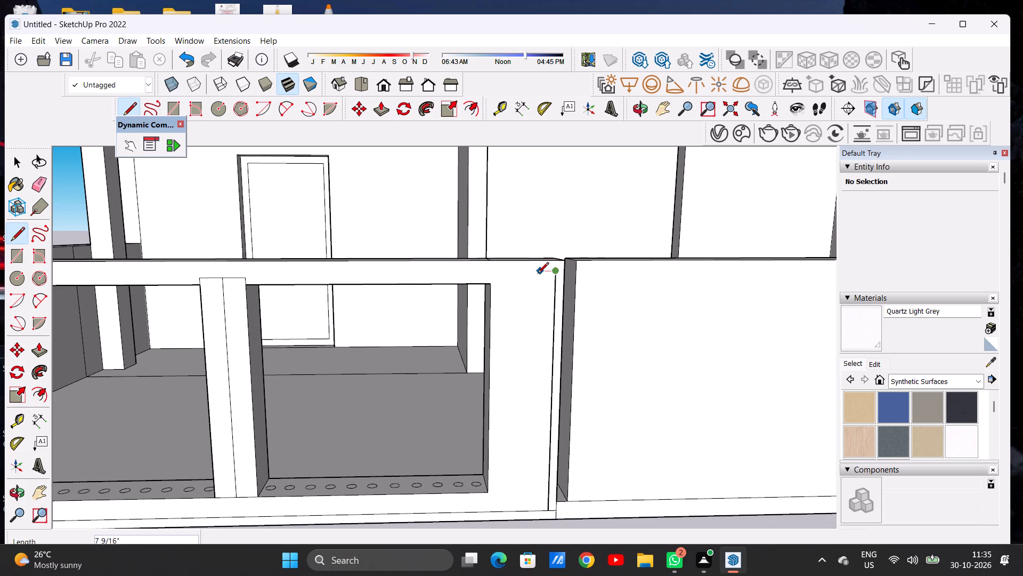
scroll(533, 274, down, 10)
scroll(359, 274, up, 2)
scroll(354, 275, down, 1)
scroll(339, 277, up, 4)
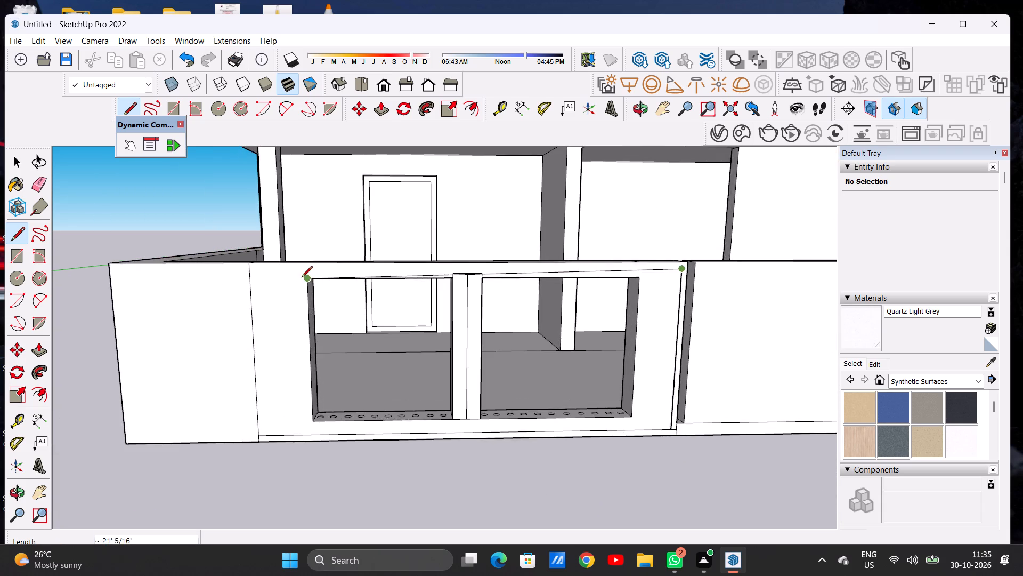
scroll(272, 278, up, 1)
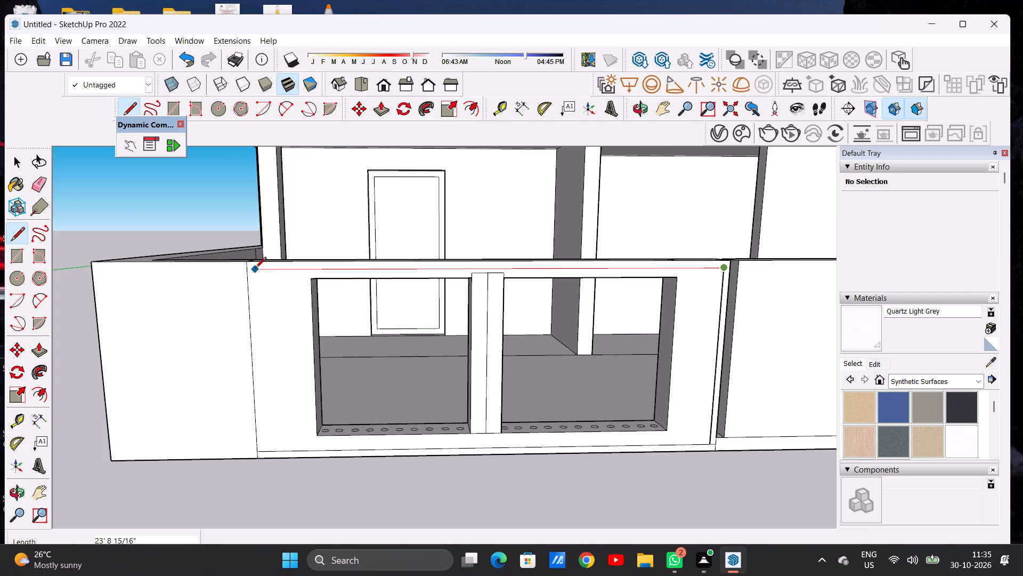
click(255, 269)
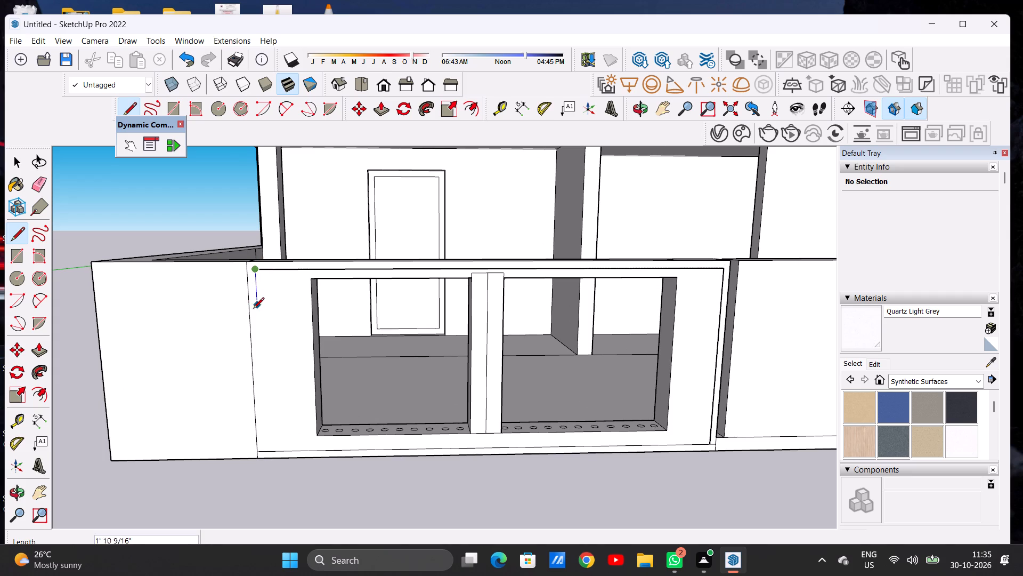
click(263, 447)
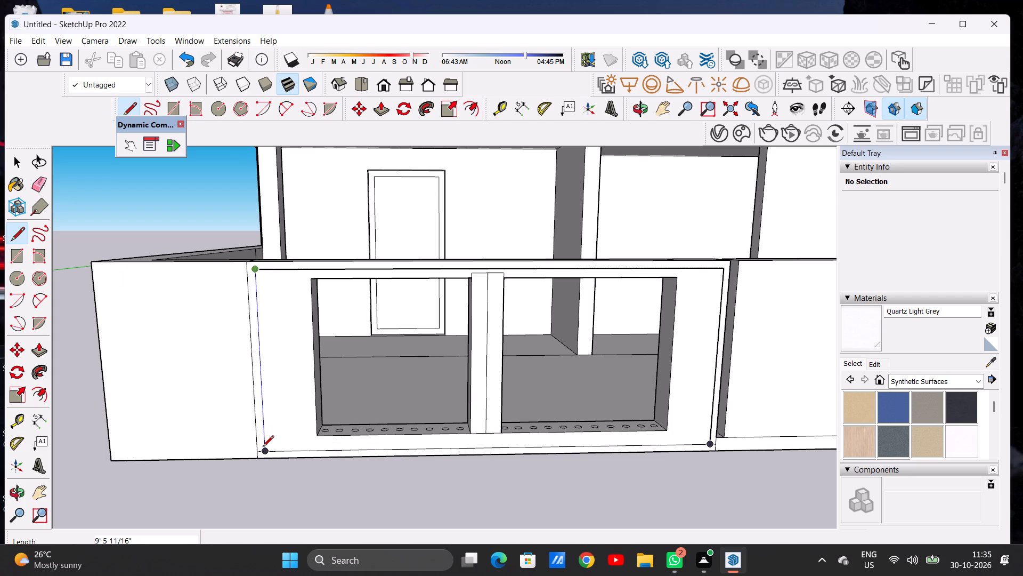
key(space)
Erase the two short line ends that extend past the inner border at its bottom corners.
scroll(262, 460, up, 2)
scroll(262, 460, down, 1)
scroll(261, 460, up, 3)
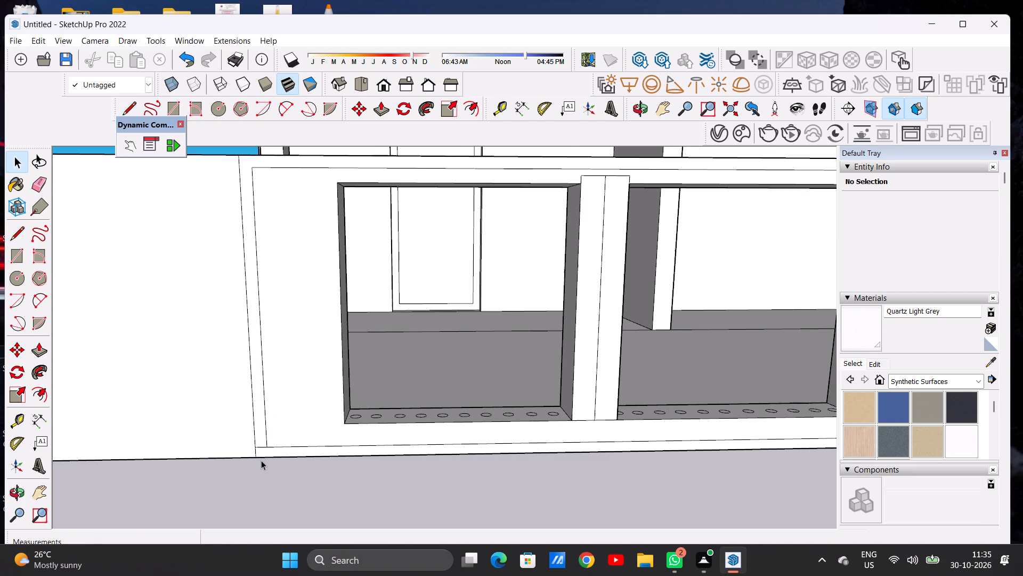
key(e)
click(259, 444)
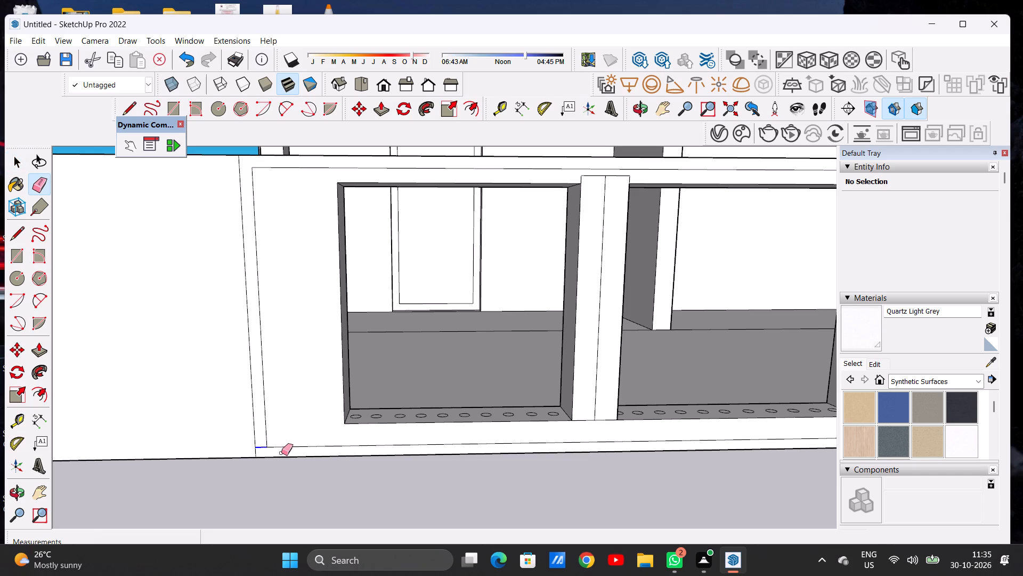
scroll(276, 449, down, 14)
scroll(472, 449, up, 5)
scroll(472, 449, down, 1)
scroll(472, 449, up, 1)
scroll(462, 446, down, 1)
scroll(461, 446, up, 13)
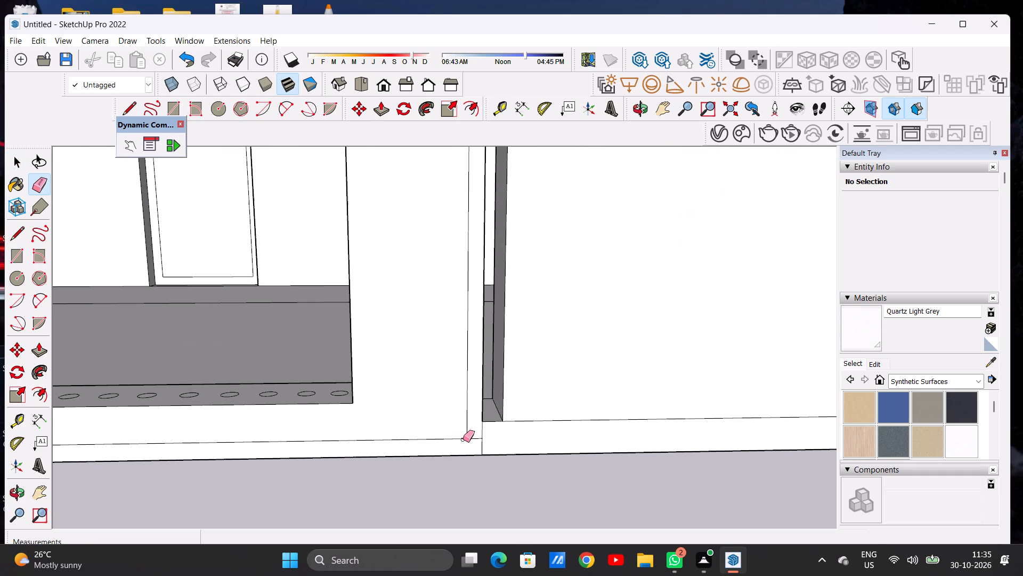
drag(477, 434, 477, 445)
scroll(462, 448, down, 9)
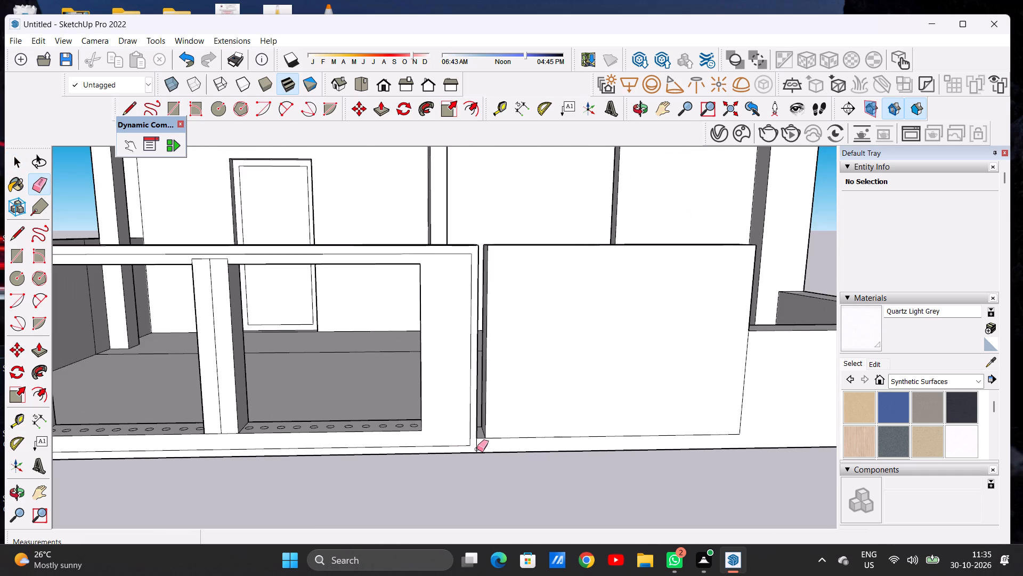
scroll(477, 449, down, 5)
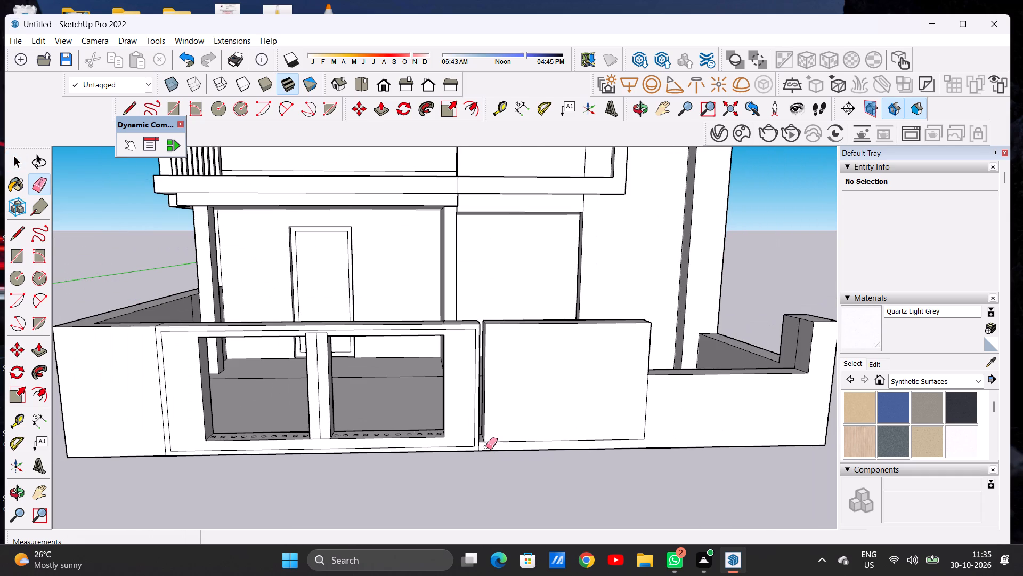
key(space)
Examine the whole front facade together with the bordered boundary wall from a distance.
scroll(484, 422, down, 5)
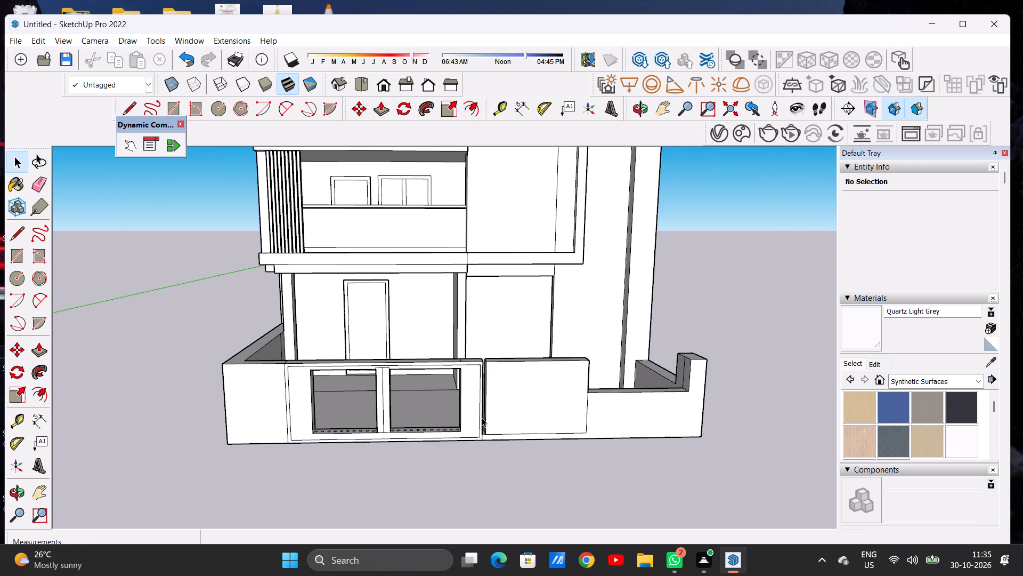
scroll(493, 447, down, 5)
middle_drag(435, 445, 436, 425)
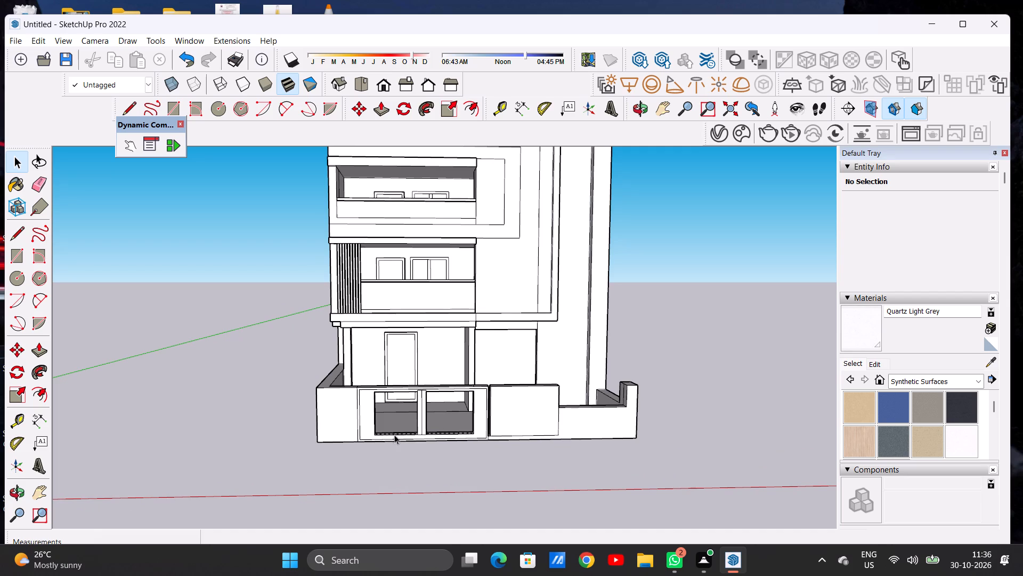
scroll(366, 405, down, 7)
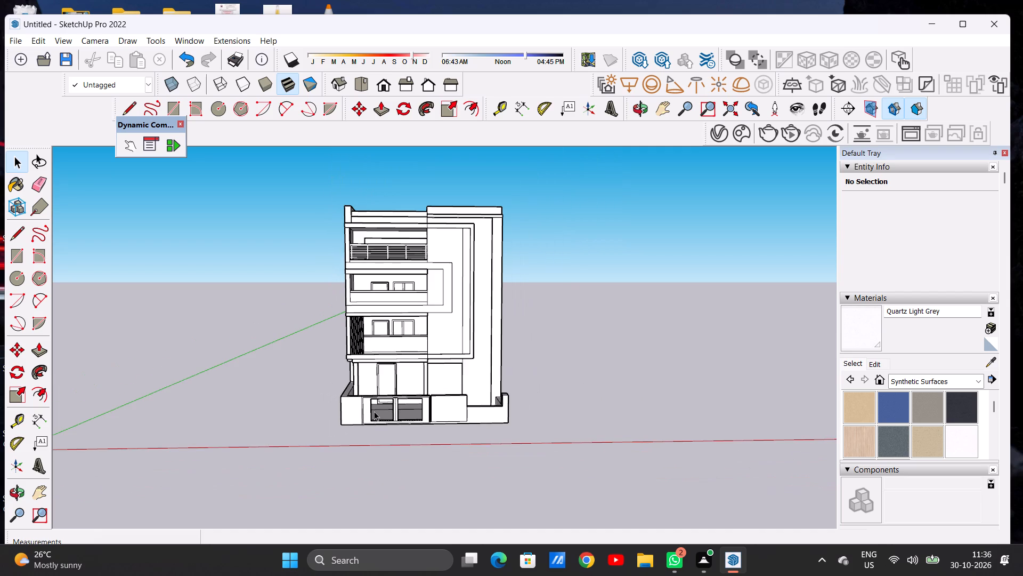
scroll(376, 435, down, 5)
scroll(403, 425, up, 5)
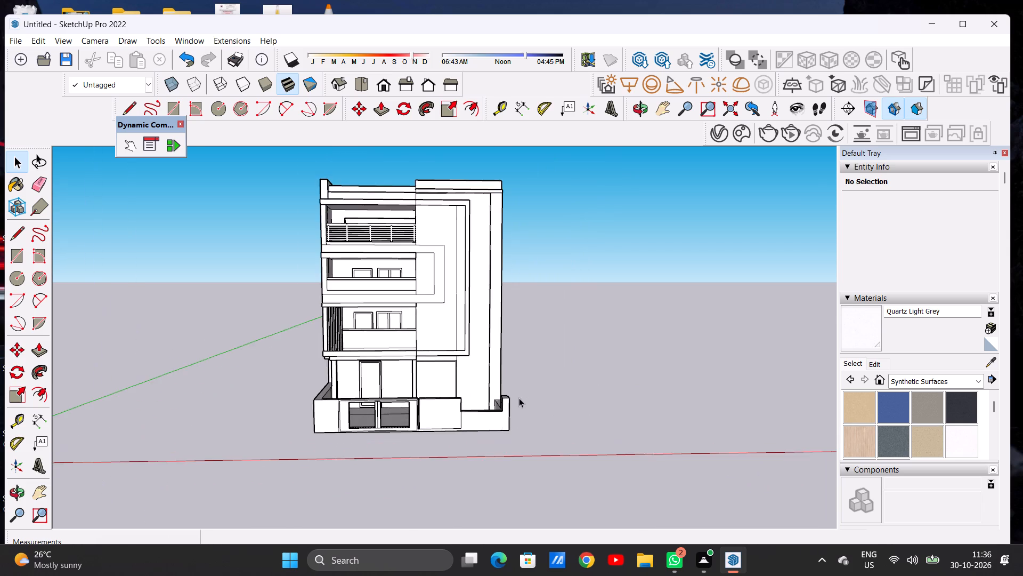
scroll(526, 396, up, 7)
scroll(507, 413, down, 4)
scroll(549, 401, down, 9)
scroll(455, 426, up, 2)
scroll(455, 426, down, 2)
scroll(455, 426, up, 1)
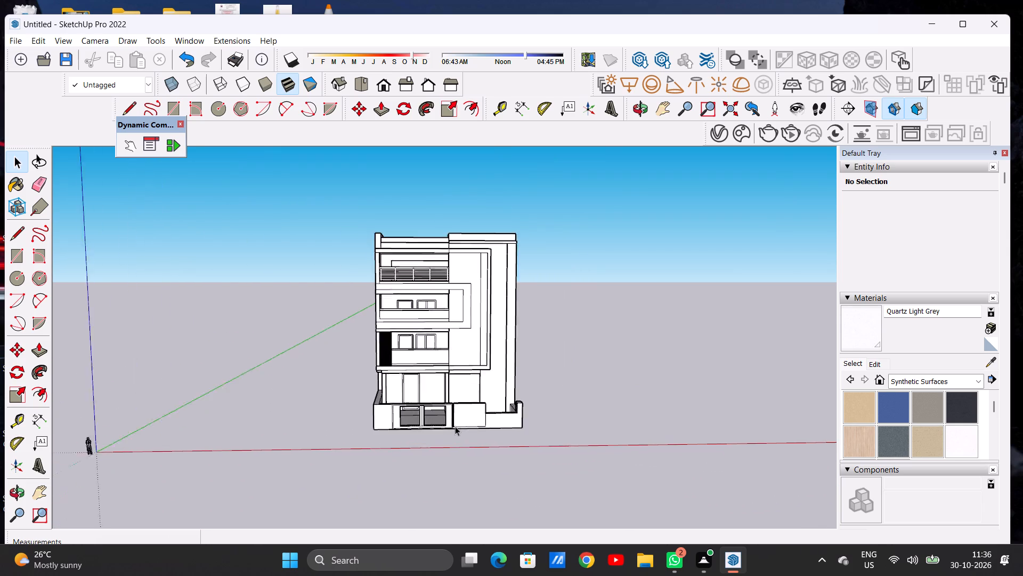
Push/pull the outermost circle on the first bay's sill up about 8' 2 3/8" to the opening's top, forming a round bar.
scroll(455, 426, up, 9)
middle_drag(392, 410, 346, 506)
scroll(357, 422, up, 1)
scroll(357, 422, down, 1)
scroll(357, 422, up, 1)
scroll(357, 422, down, 1)
scroll(357, 425, up, 18)
key(p)
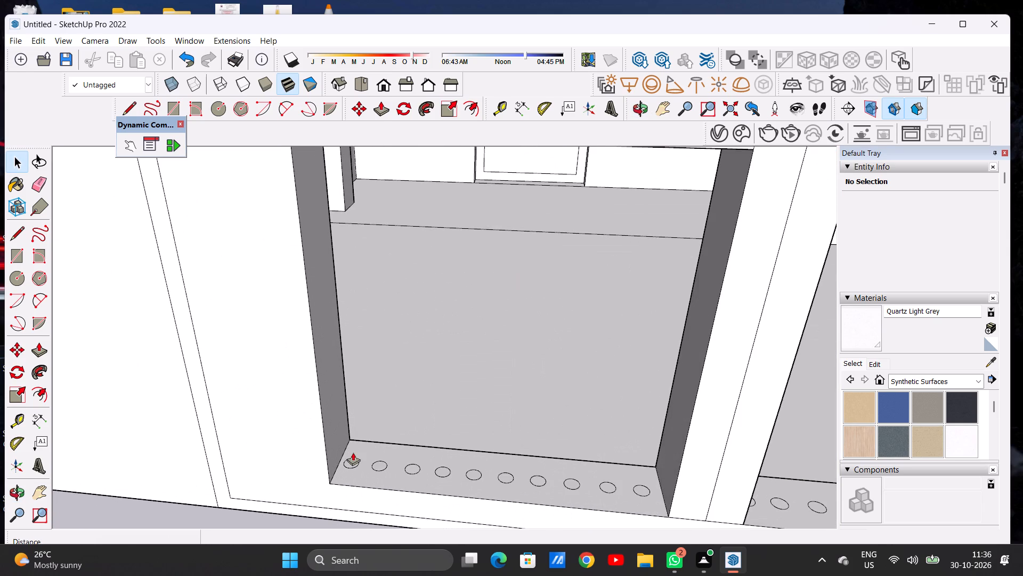
scroll(352, 456, up, 6)
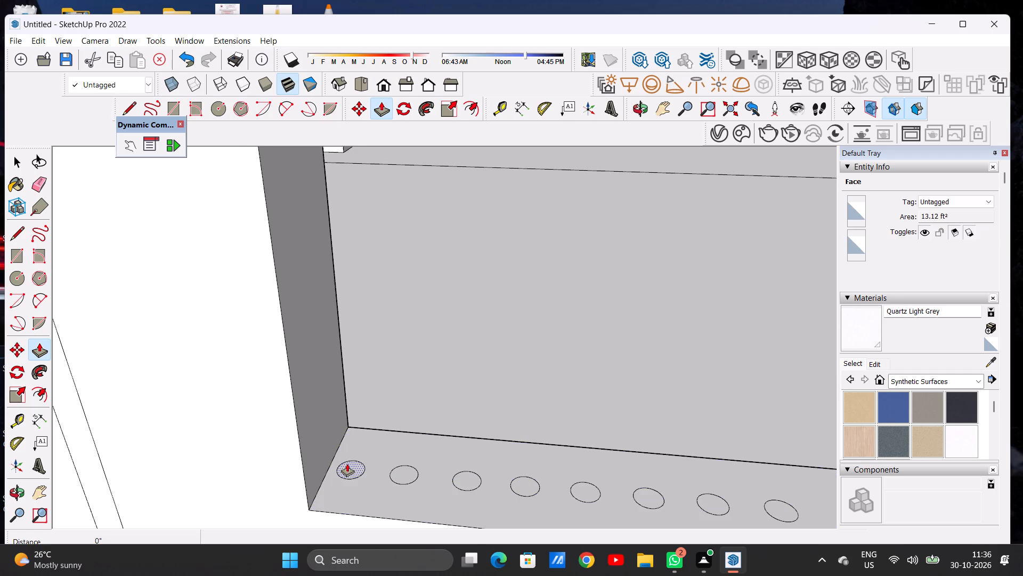
scroll(352, 466, up, 8)
click(352, 466)
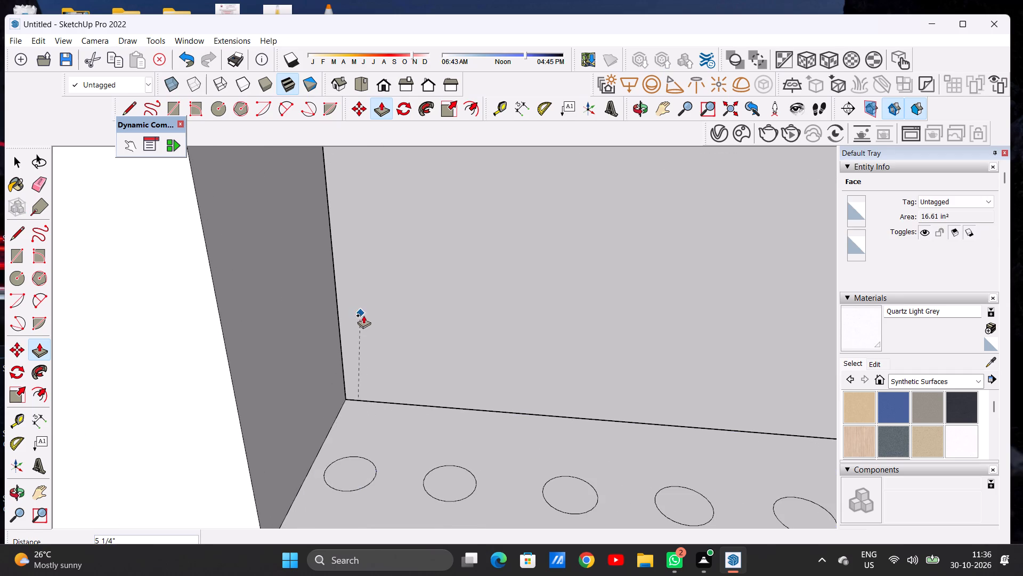
scroll(361, 341, down, 3)
scroll(374, 389, down, 17)
scroll(376, 293, up, 6)
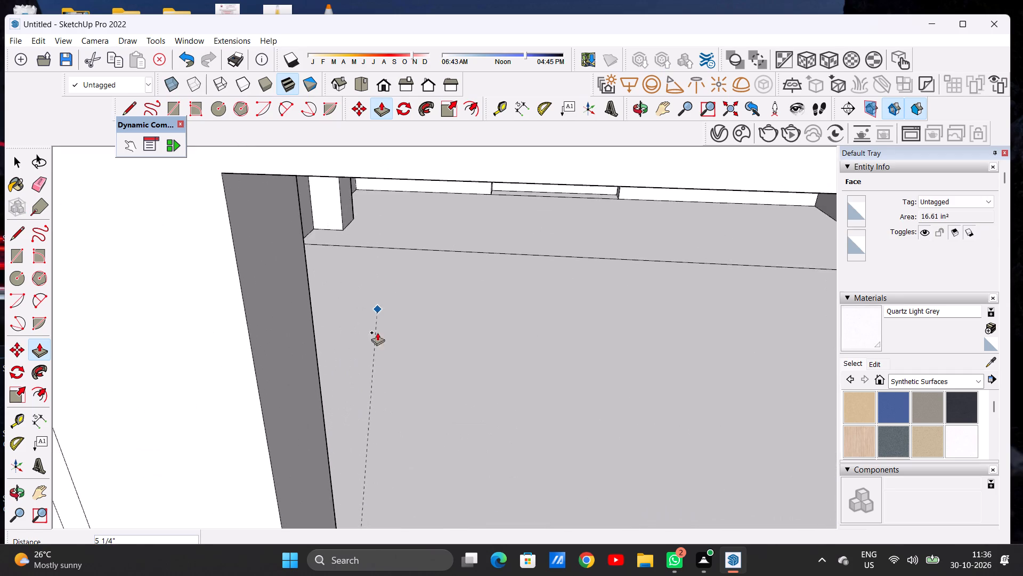
scroll(376, 384, down, 14)
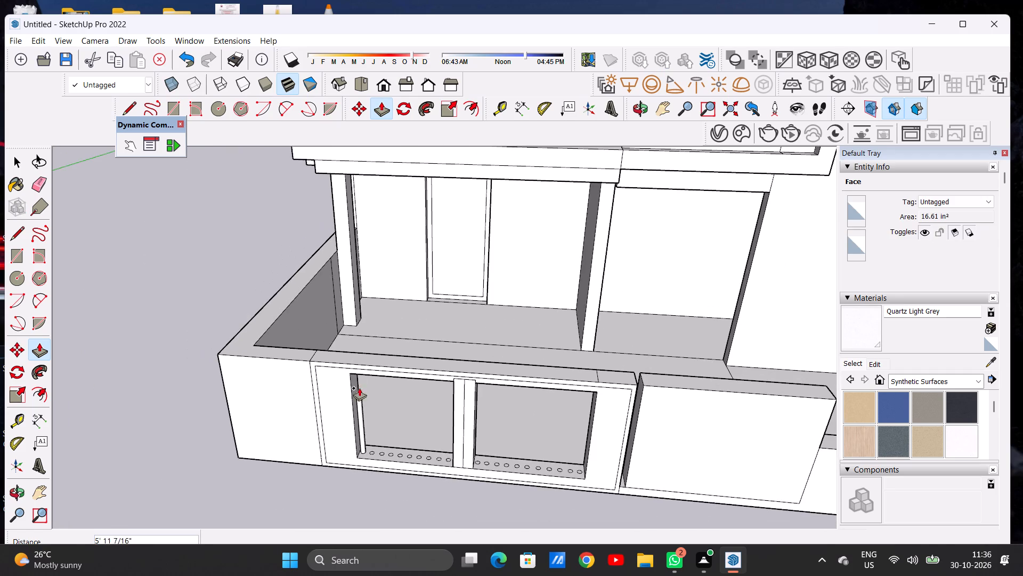
scroll(351, 365, up, 5)
middle_drag(356, 396, 363, 323)
scroll(355, 351, up, 6)
scroll(368, 352, down, 1)
scroll(368, 352, up, 4)
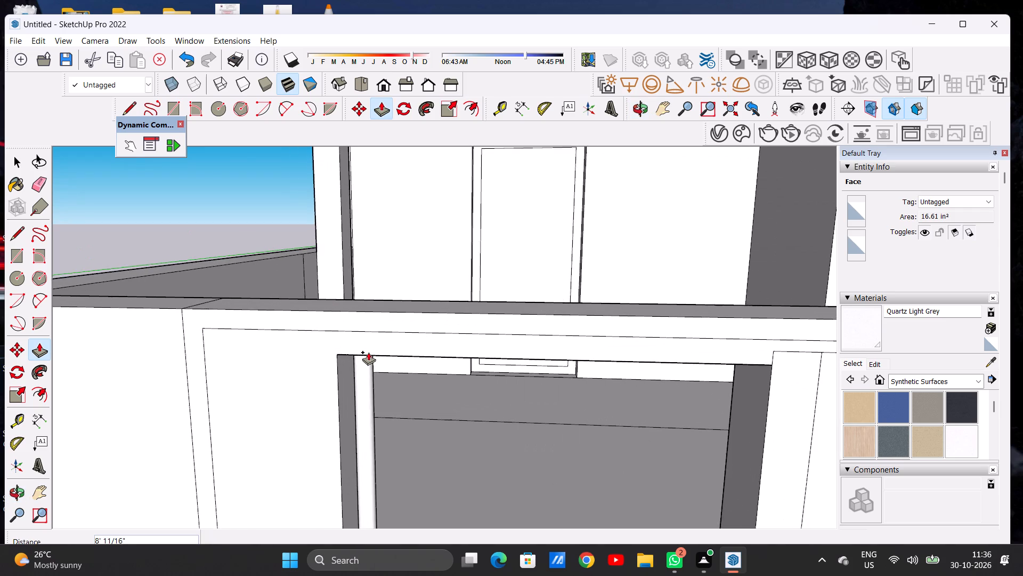
click(332, 355)
scroll(366, 363, down, 5)
middle_drag(372, 386, 380, 281)
scroll(366, 363, up, 1)
scroll(361, 364, down, 1)
scroll(359, 364, up, 19)
scroll(371, 366, down, 11)
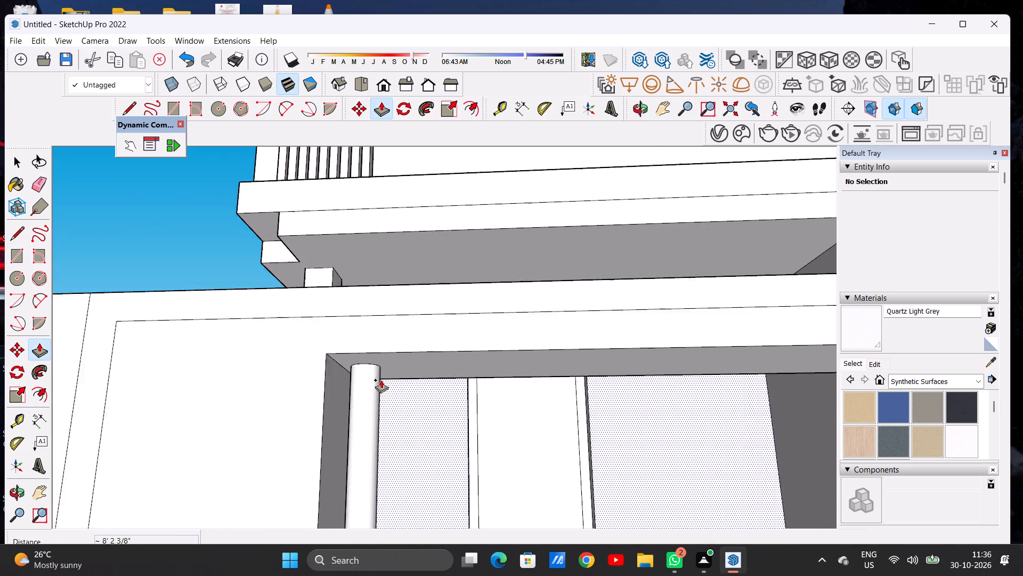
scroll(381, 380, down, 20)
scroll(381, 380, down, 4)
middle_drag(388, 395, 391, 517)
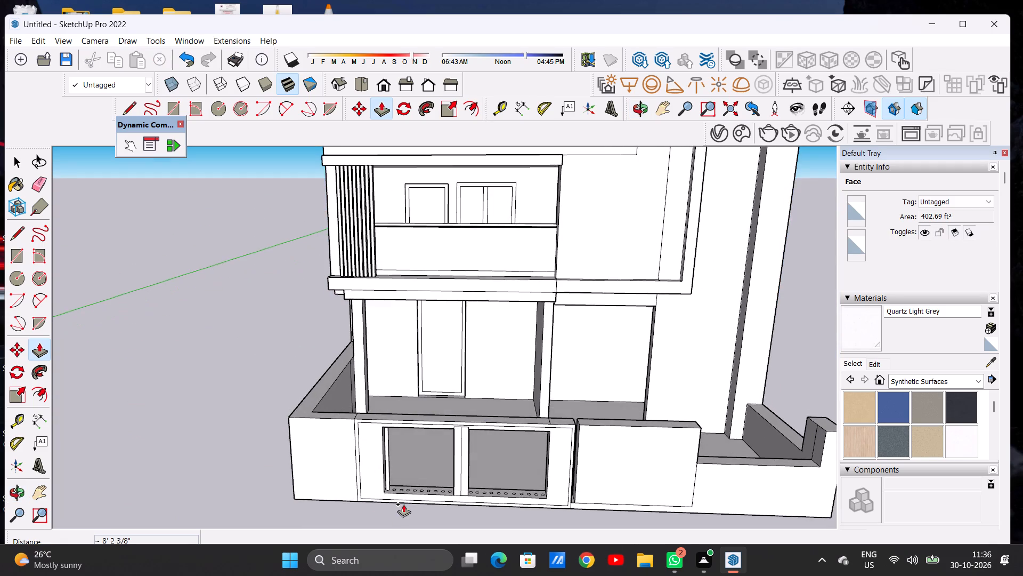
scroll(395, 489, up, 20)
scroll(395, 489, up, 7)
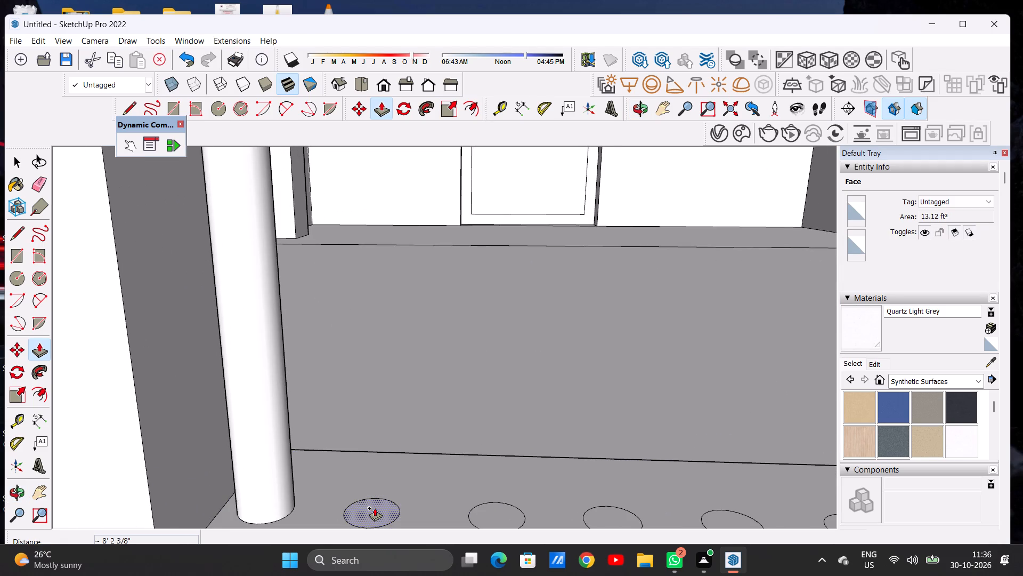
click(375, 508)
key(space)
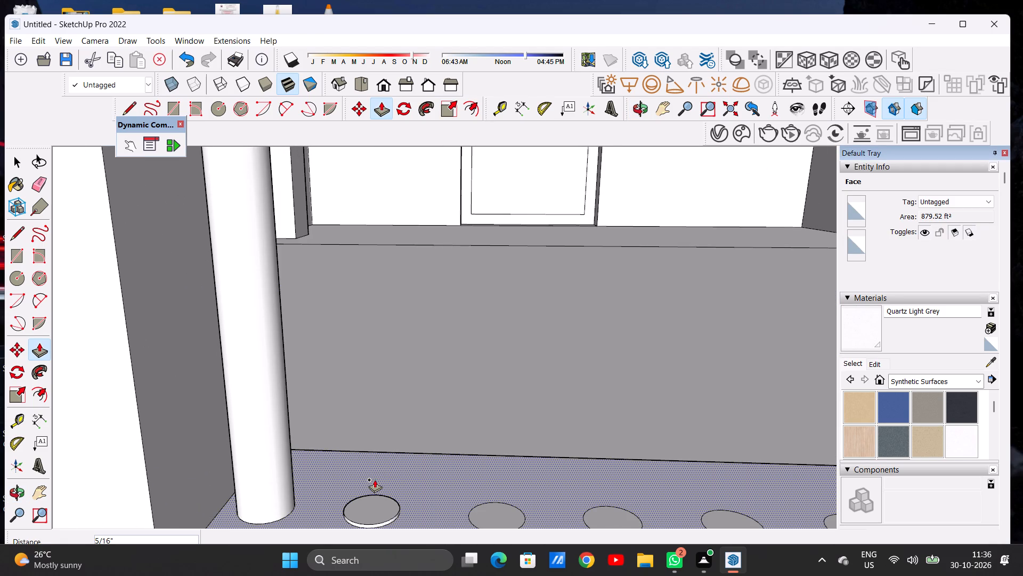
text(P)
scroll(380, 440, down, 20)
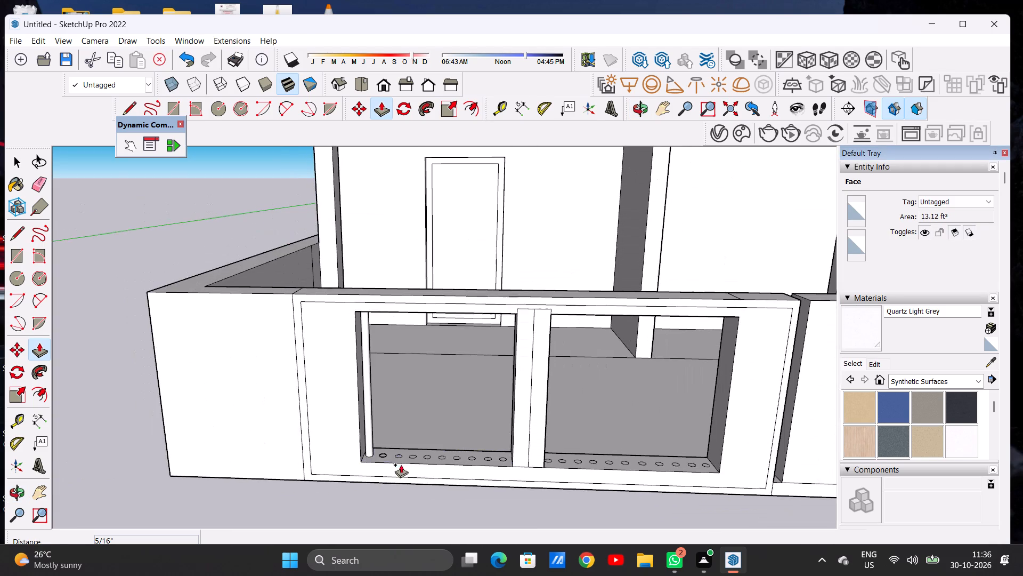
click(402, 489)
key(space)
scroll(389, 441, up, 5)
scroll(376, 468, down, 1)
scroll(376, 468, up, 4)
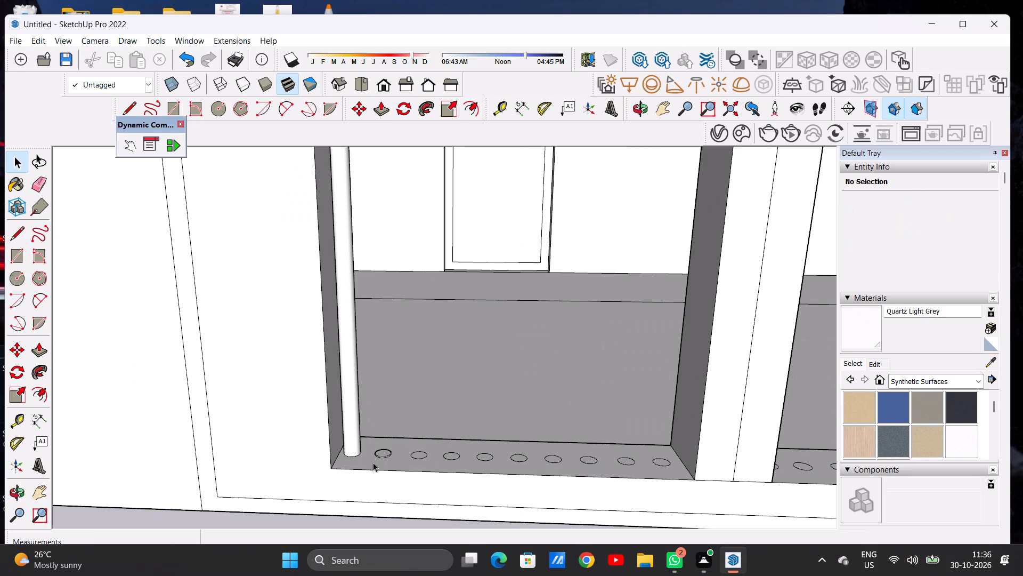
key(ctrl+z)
Push/pull the second circle on the first bay's sill up about 8' 2 3/8" to the opening's top, forming a round bar.
middle_drag(391, 440, 380, 491)
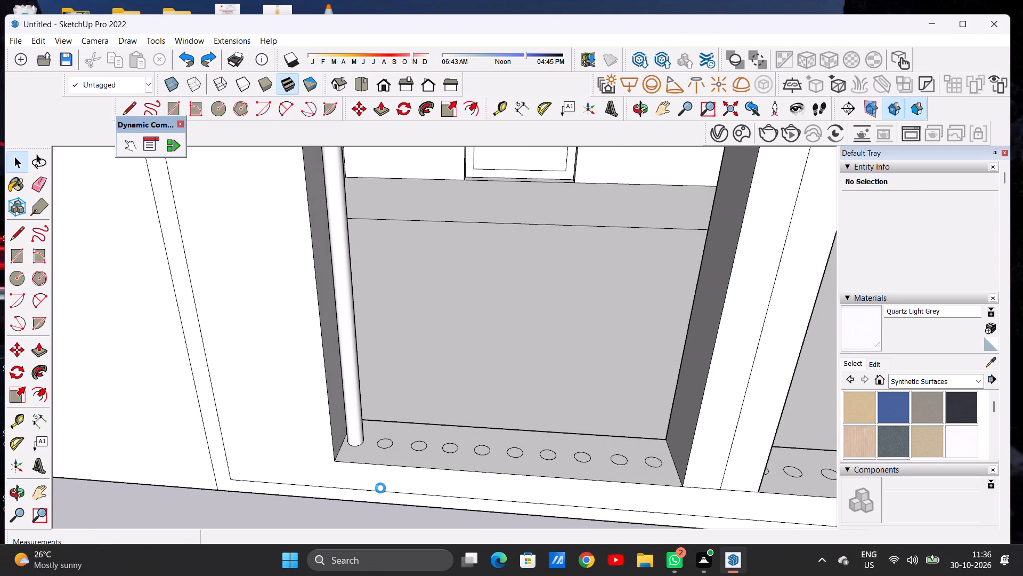
key(p)
scroll(379, 438, up, 1)
scroll(379, 438, down, 1)
scroll(379, 438, up, 8)
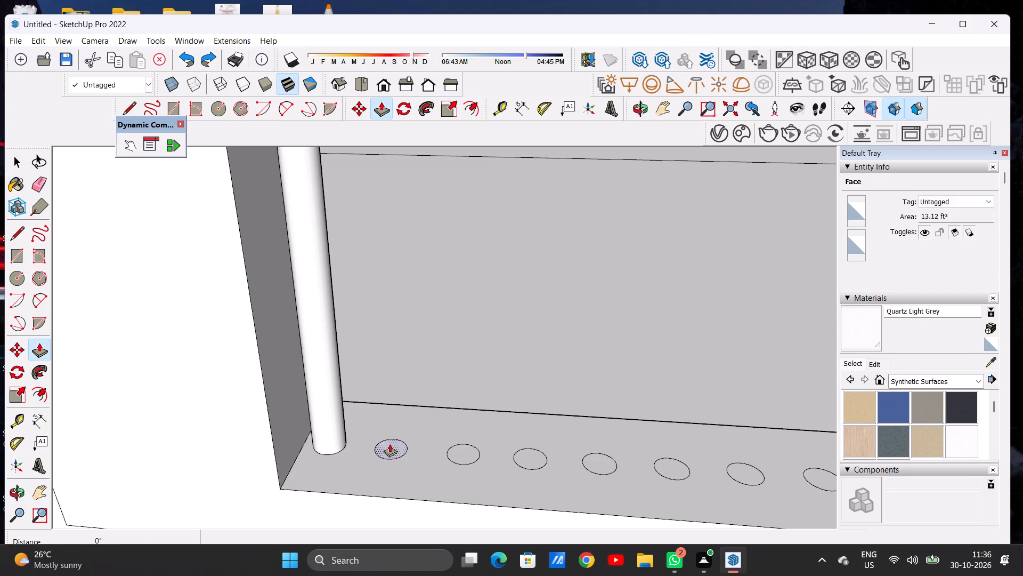
click(389, 444)
scroll(392, 396, down, 15)
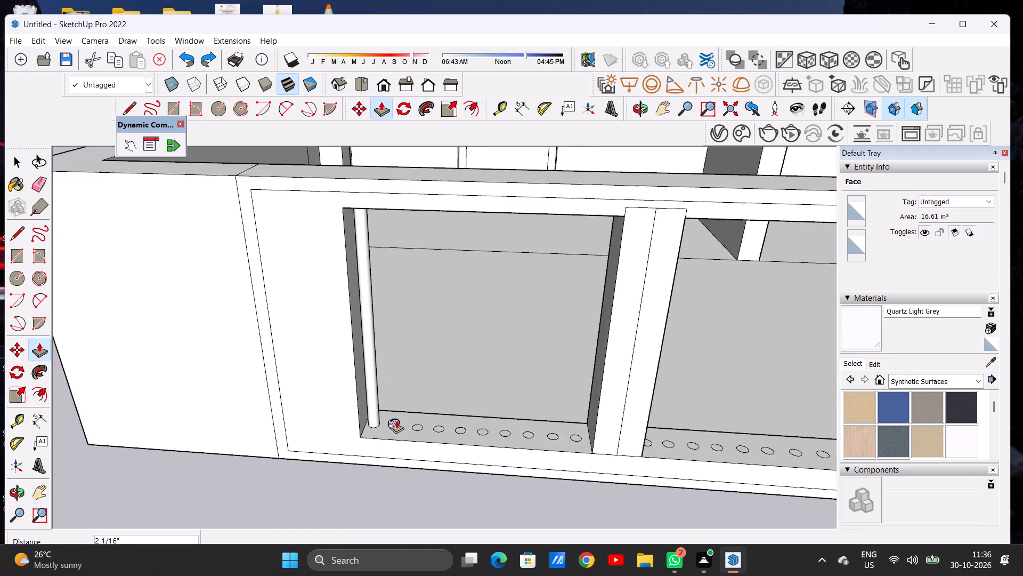
scroll(396, 420, down, 2)
scroll(384, 279, up, 4)
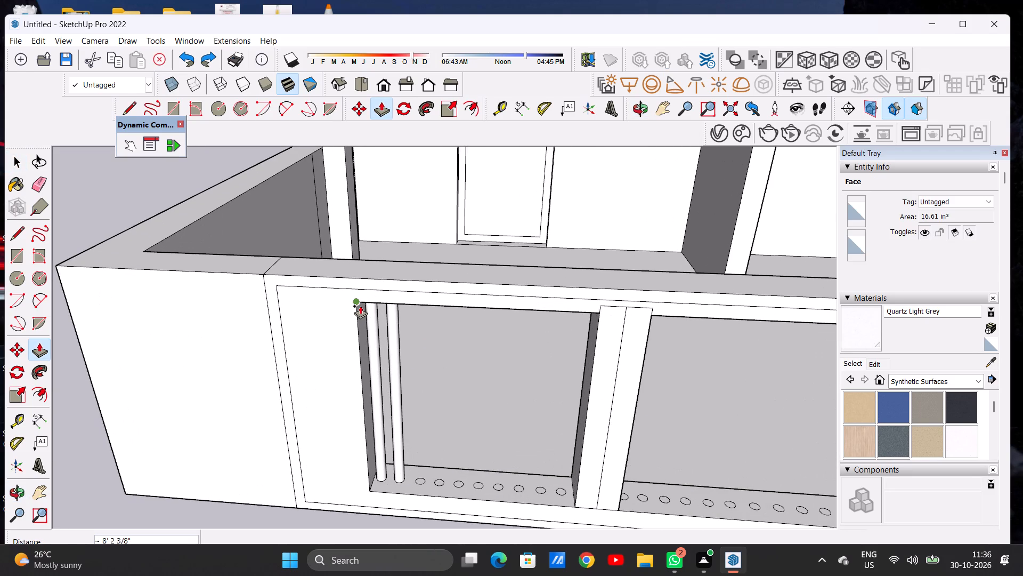
click(360, 306)
Push/pull the third circle on the first bay's sill up about 8' 2 3/8" to the opening's top corner.
scroll(419, 476, up, 2)
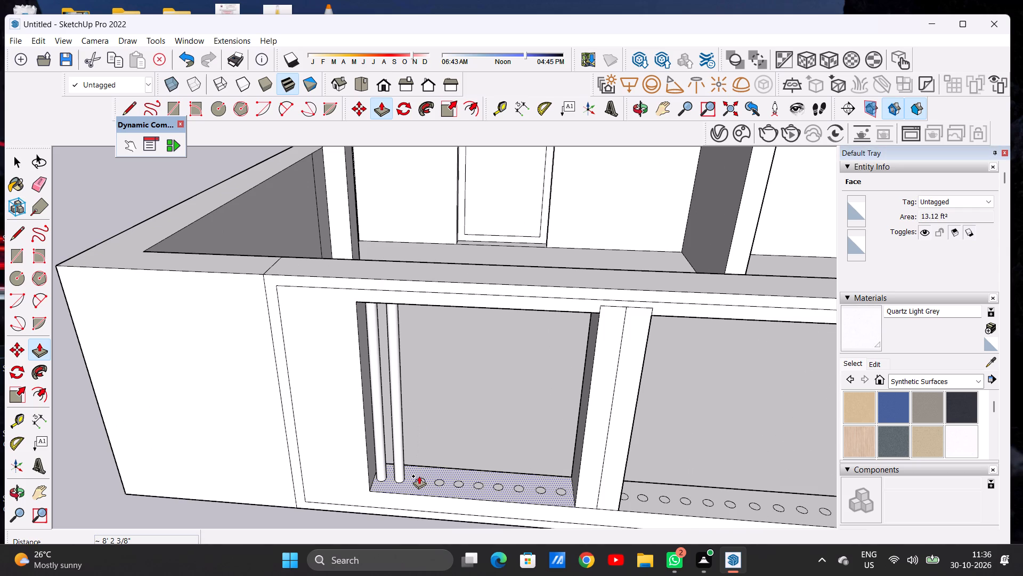
scroll(419, 476, up, 7)
click(421, 484)
scroll(424, 420, down, 4)
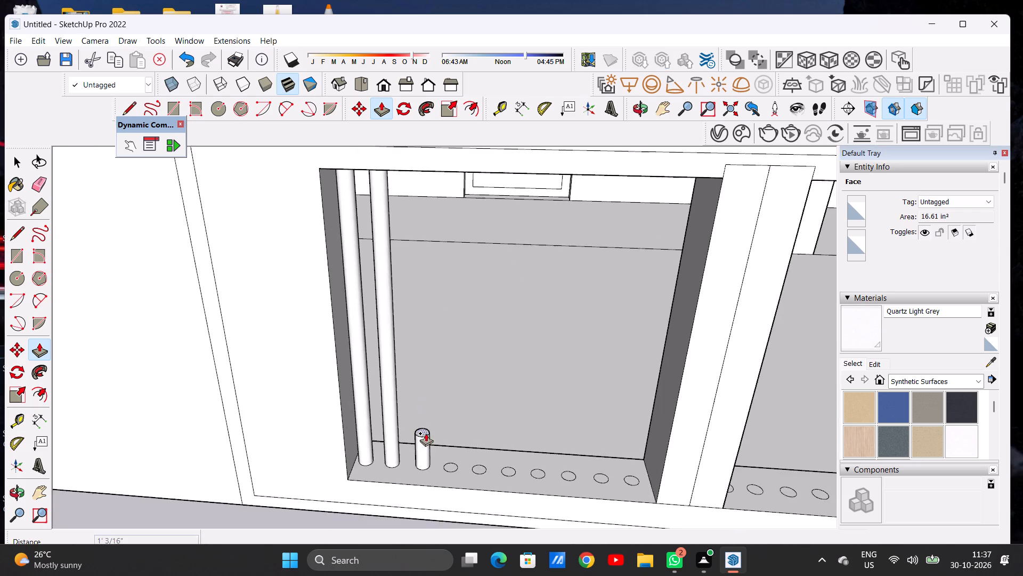
scroll(426, 433, down, 11)
scroll(422, 341, up, 1)
scroll(422, 341, down, 1)
scroll(422, 341, up, 3)
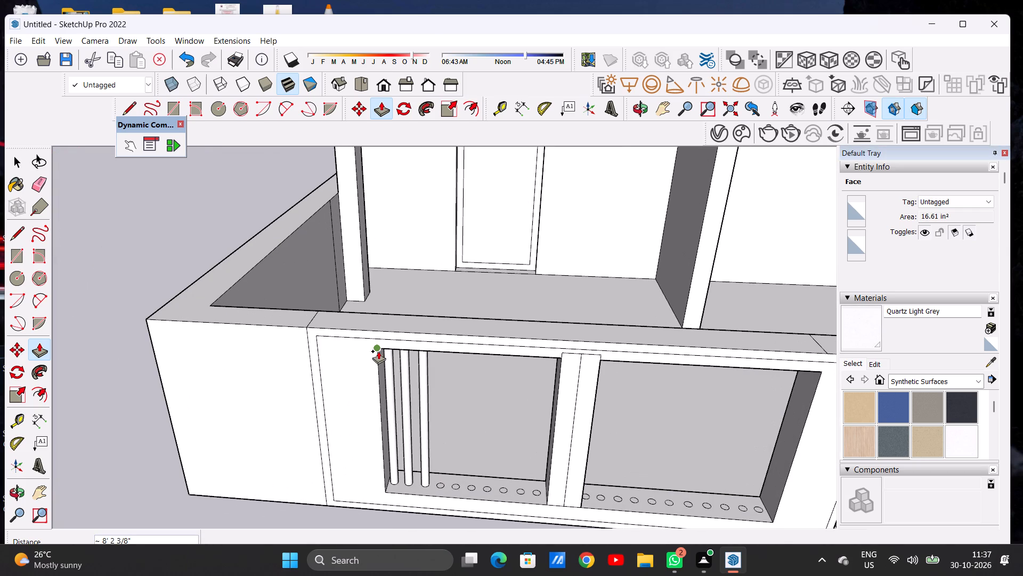
click(378, 351)
Push/pull the fourth circle on the first bay's sill up about 8' 2 3/8" to the opening's top.
scroll(460, 464, up, 14)
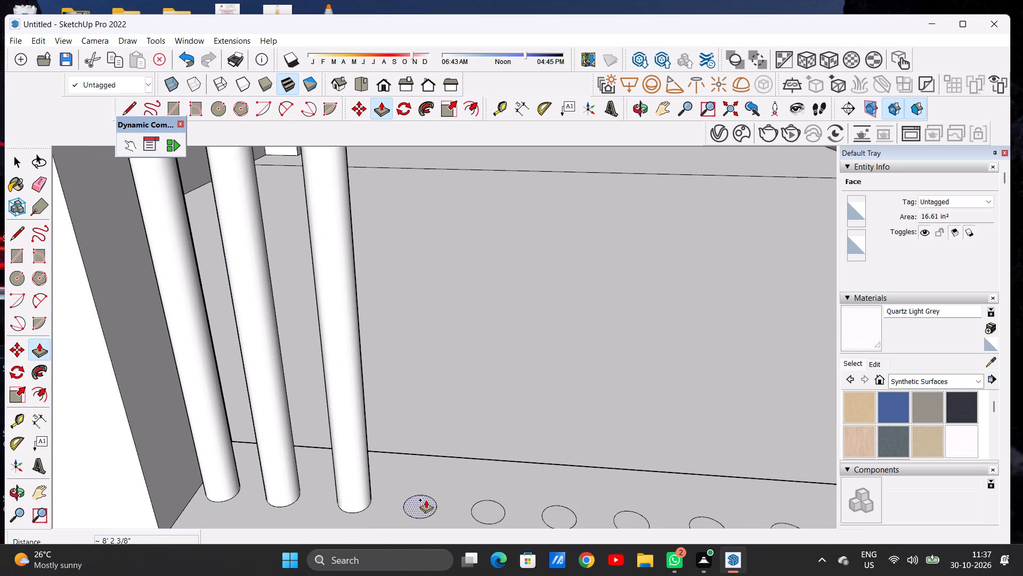
click(426, 500)
scroll(451, 378, down, 18)
scroll(438, 318, up, 5)
scroll(438, 318, down, 1)
scroll(438, 318, up, 1)
click(363, 343)
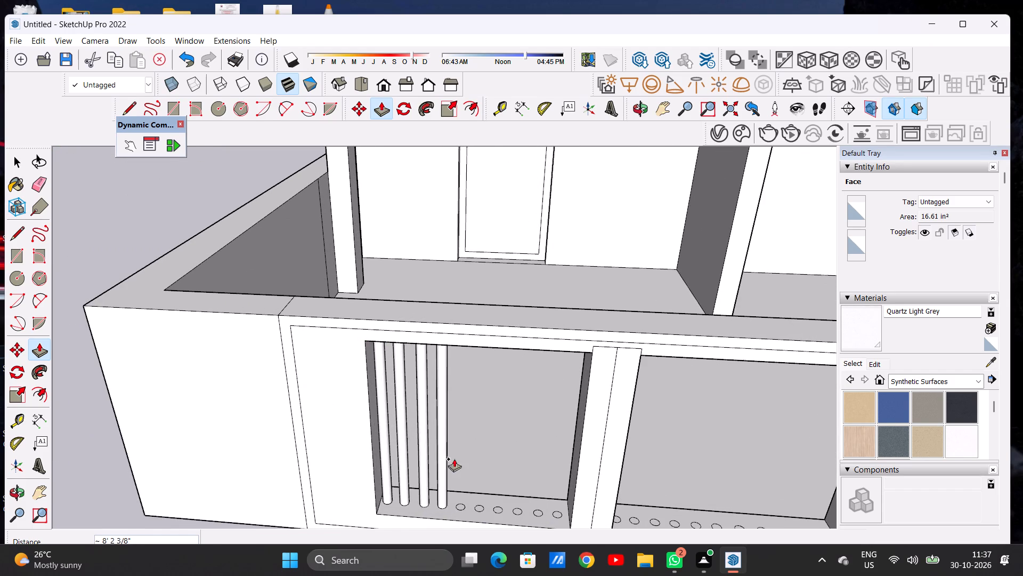
Push/pull the fifth circle on the first bay's sill up about 8' 2 3/8" to the opening's top corner.
scroll(458, 484, up, 11)
scroll(472, 451, down, 9)
scroll(472, 481, up, 14)
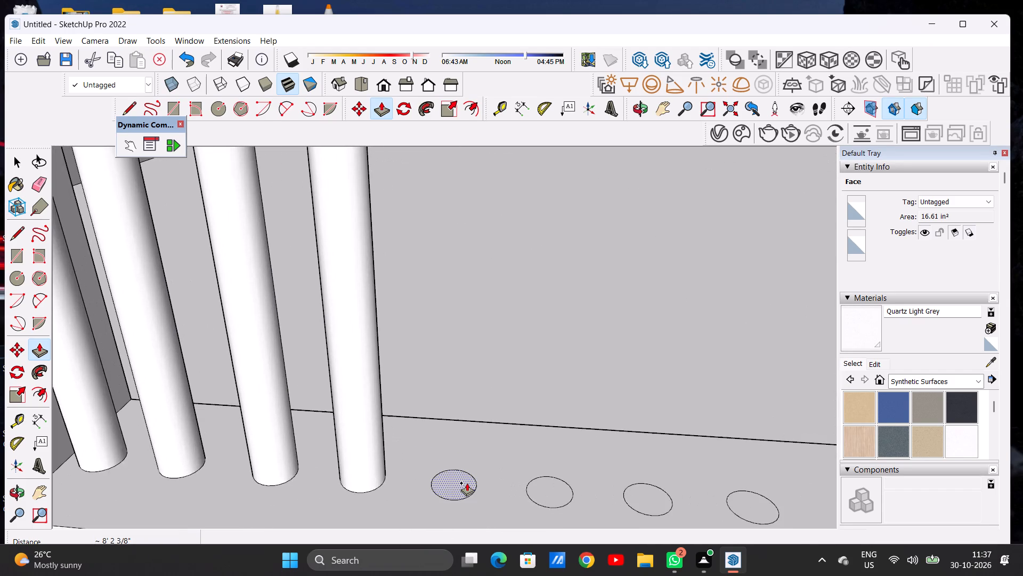
click(465, 483)
scroll(478, 377, down, 7)
scroll(479, 394, up, 1)
scroll(479, 394, down, 15)
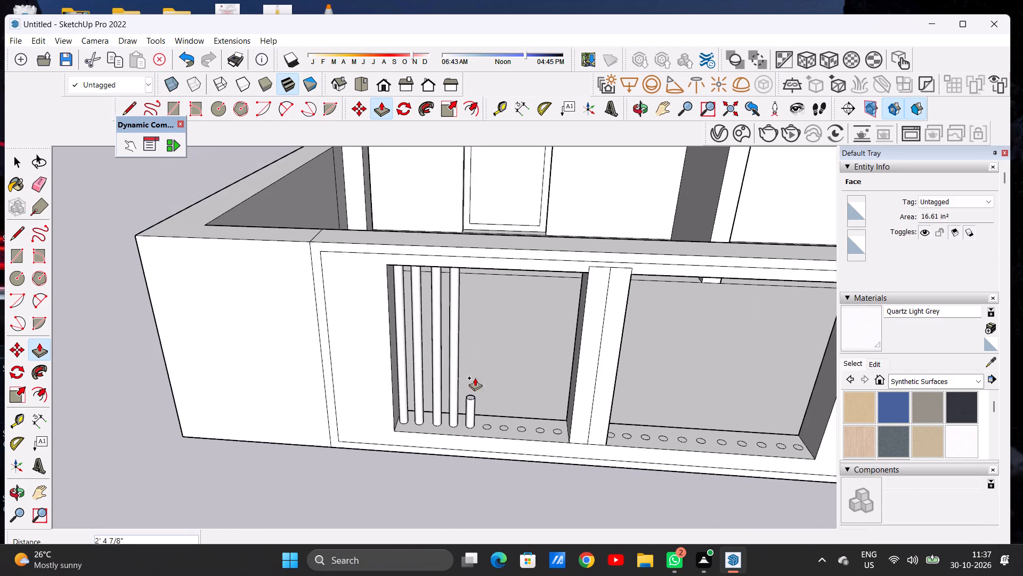
scroll(475, 243, up, 6)
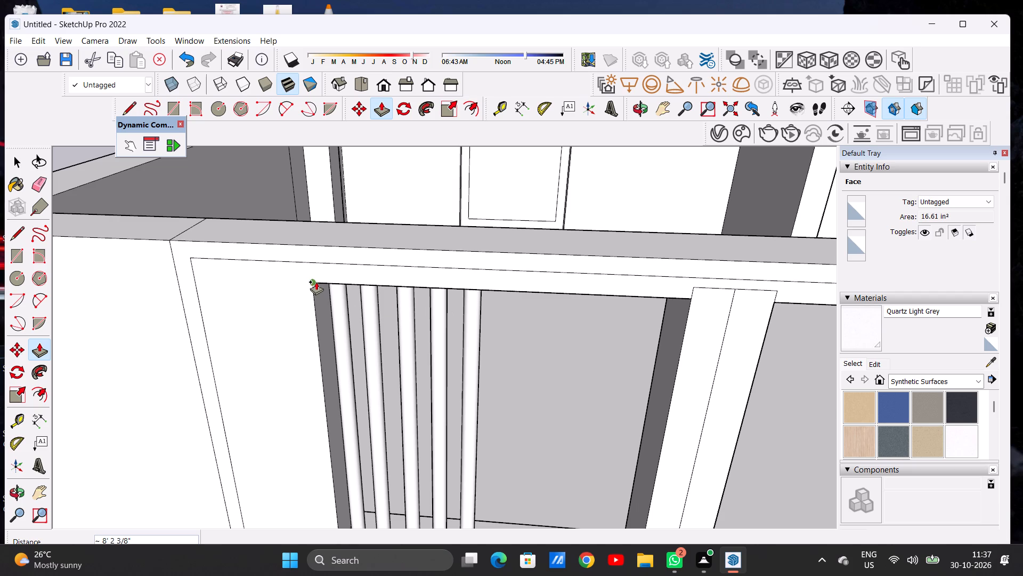
click(316, 282)
Push/pull the sixth circle on the first bay's sill up about 8' 2 3/8" to the opening's top.
scroll(444, 291, down, 8)
scroll(476, 422, up, 12)
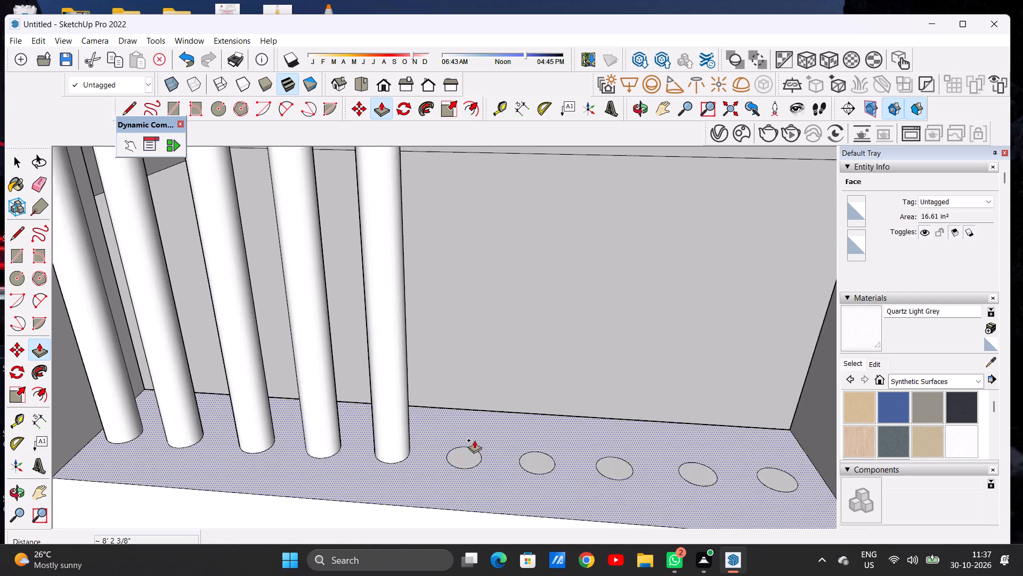
scroll(474, 440, up, 4)
scroll(464, 452, down, 1)
scroll(462, 453, up, 2)
click(460, 464)
scroll(486, 327, down, 11)
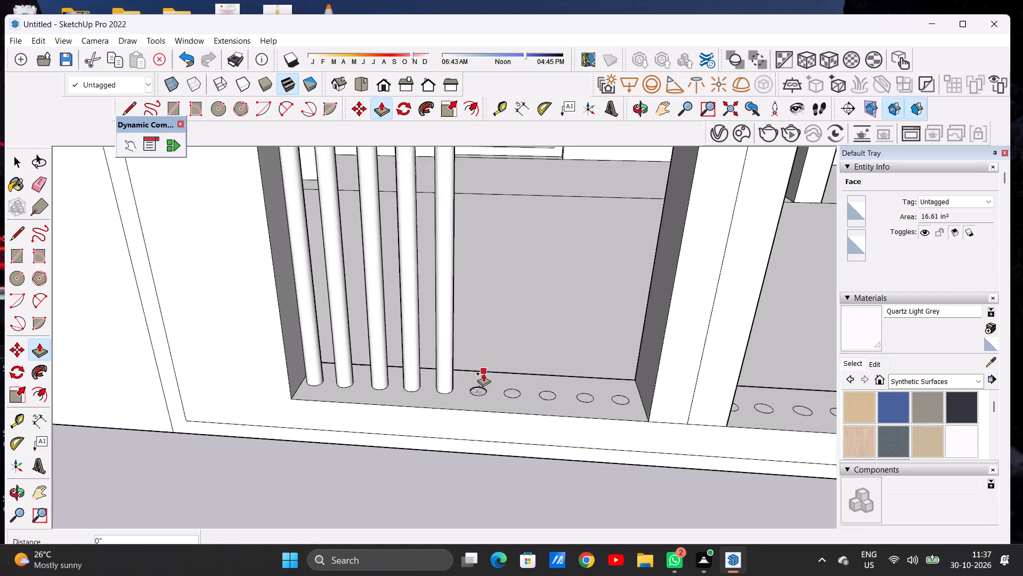
scroll(483, 373, down, 10)
scroll(488, 272, up, 7)
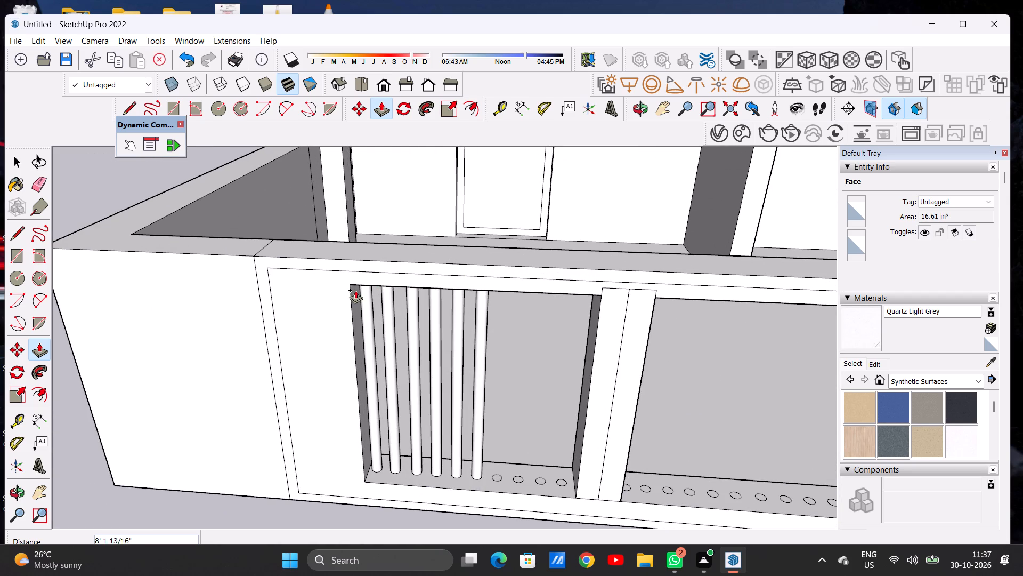
click(350, 285)
Push/pull the seventh circle on the first bay's sill up about 8' 2 3/8" to the opening's top.
scroll(493, 447, up, 7)
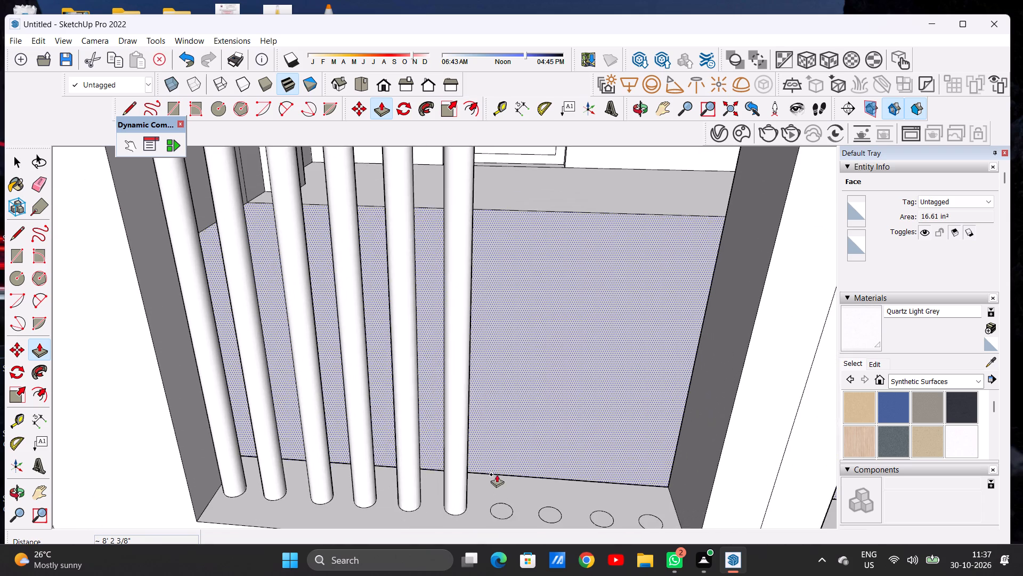
scroll(504, 493, up, 2)
scroll(505, 494, down, 1)
scroll(505, 494, up, 3)
click(499, 513)
scroll(501, 385, down, 7)
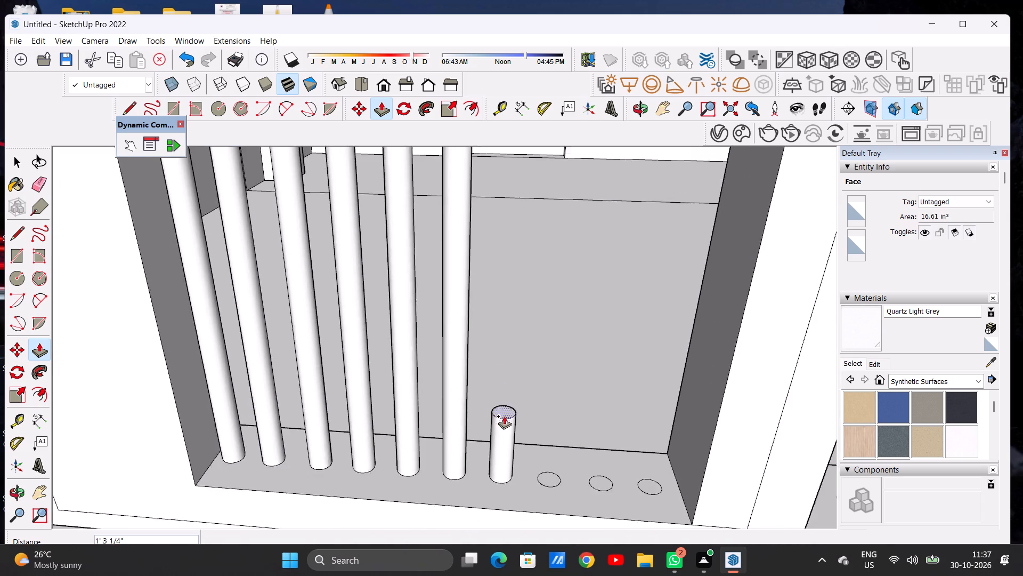
scroll(504, 416, down, 14)
scroll(508, 322, up, 6)
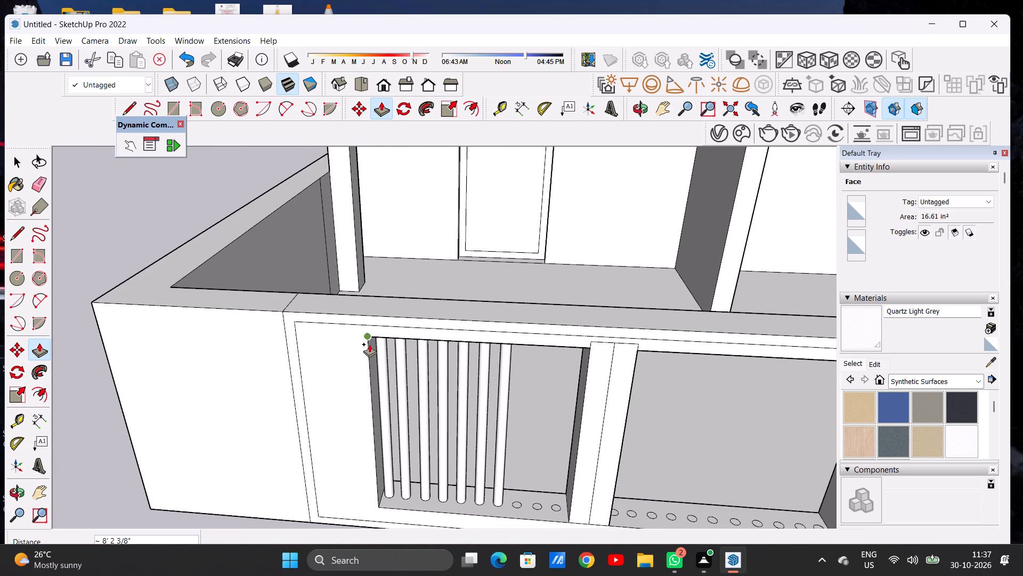
click(370, 344)
Push/pull the eighth circle on the first bay's sill up about 8' 2 3/8" to the opening's top corner.
scroll(530, 485, up, 11)
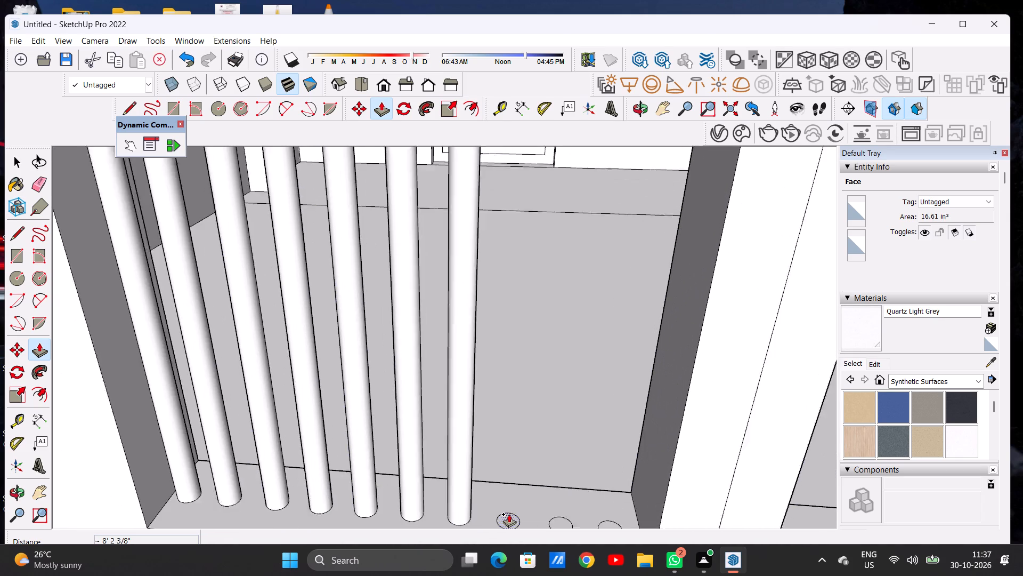
scroll(509, 514, down, 1)
click(511, 515)
scroll(525, 433, down, 12)
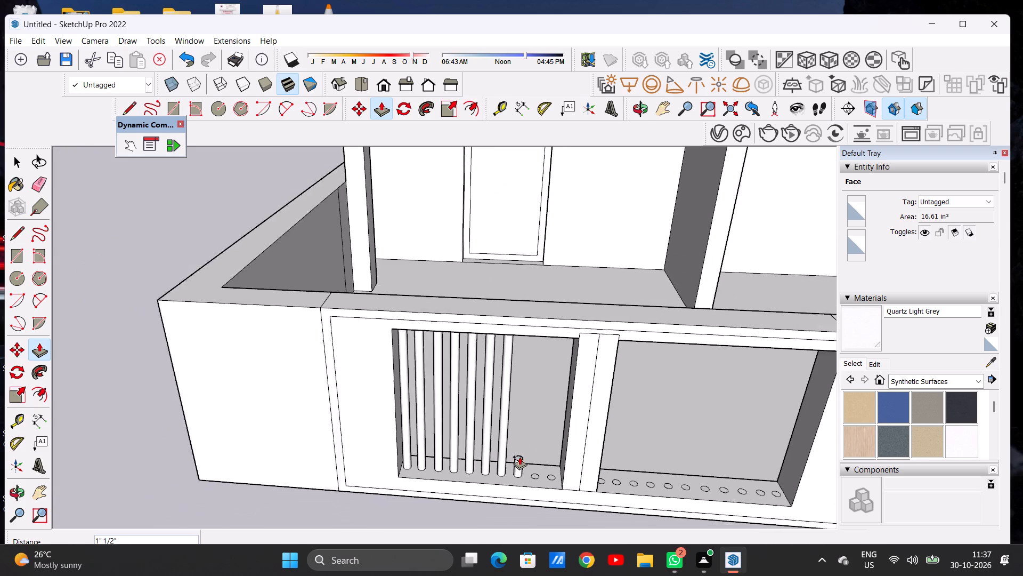
scroll(519, 457, down, 2)
scroll(522, 355, up, 3)
scroll(522, 355, down, 1)
scroll(522, 355, up, 2)
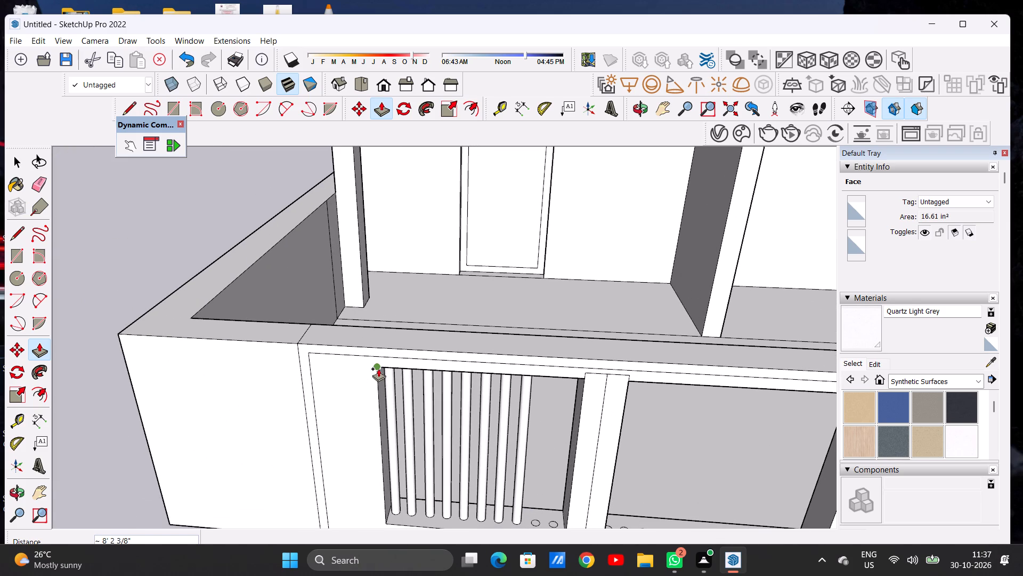
click(378, 369)
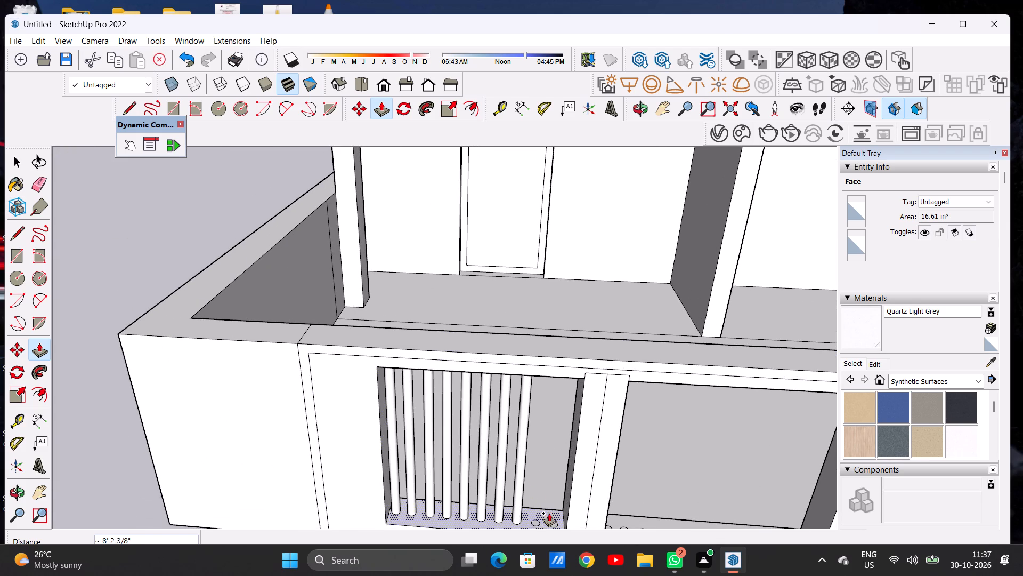
Push/pull the ninth circle on the first bay's sill up about 8' 2 3/8" to the opening's top corner.
scroll(529, 521, up, 3)
scroll(529, 521, down, 1)
scroll(529, 522, up, 3)
scroll(551, 442, down, 7)
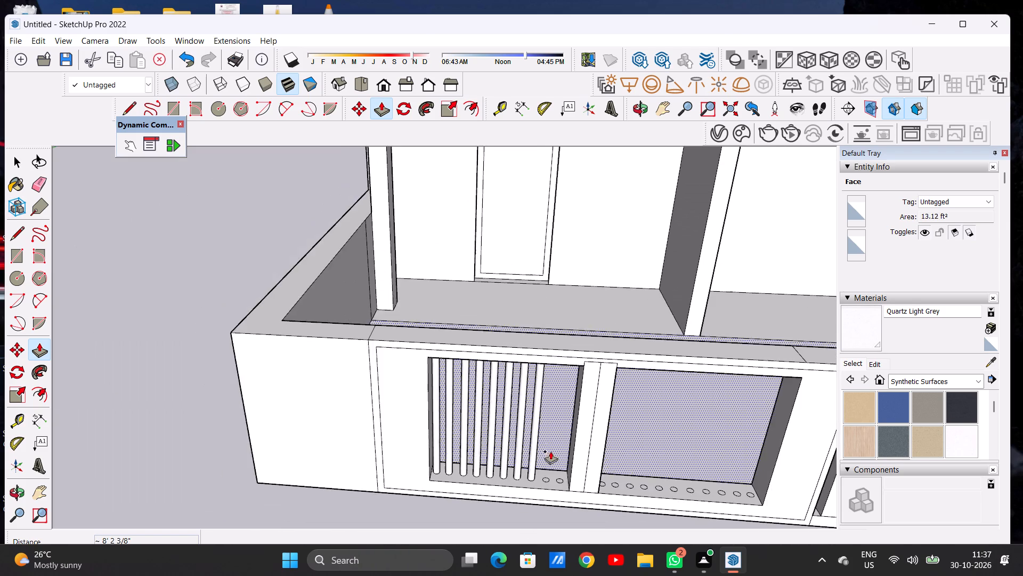
scroll(556, 487, up, 14)
click(537, 467)
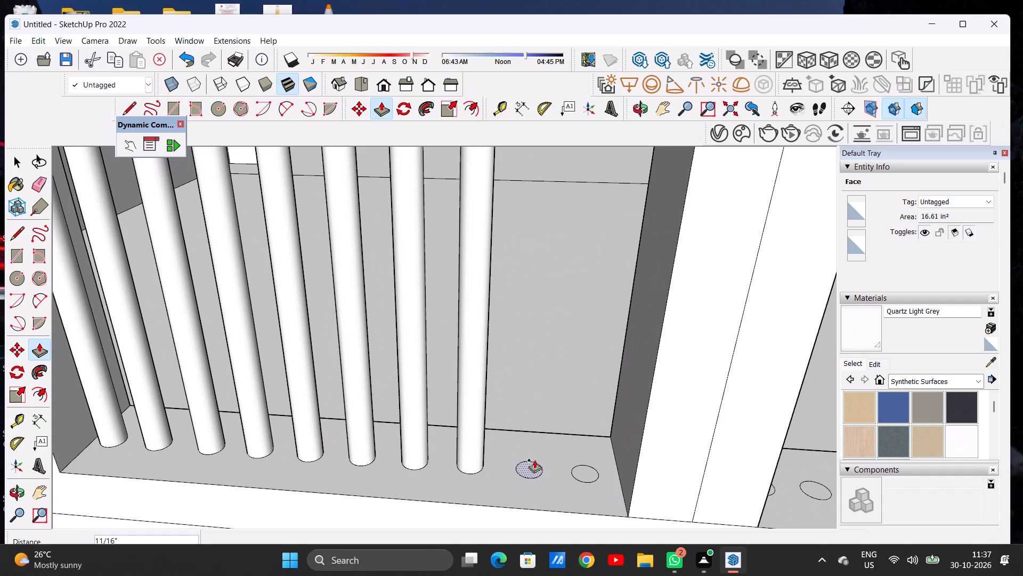
scroll(544, 379, down, 19)
scroll(542, 300, up, 3)
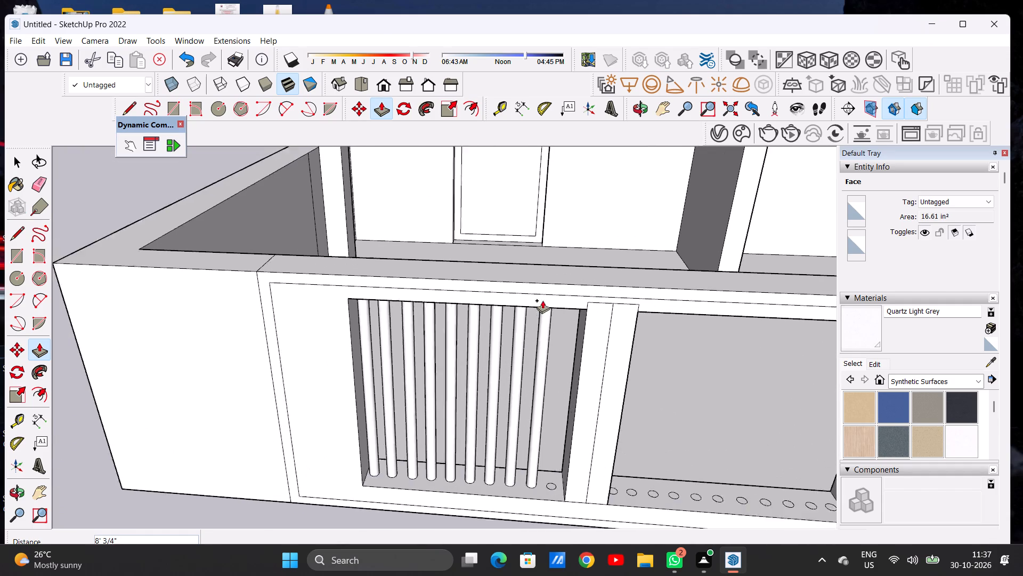
scroll(542, 300, up, 3)
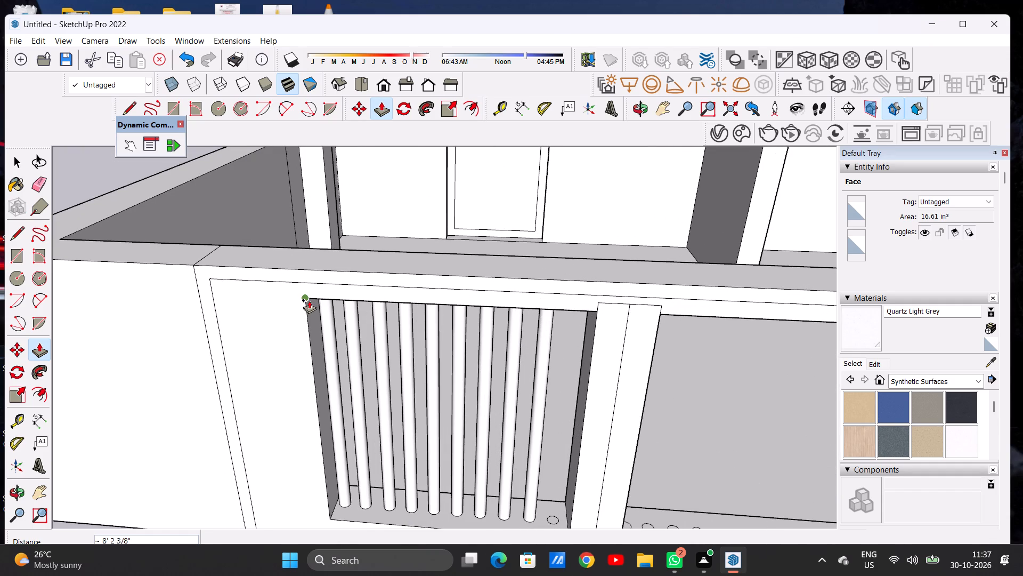
click(309, 300)
Push/pull the last circle on the first bay's sill, beside the central pillar, up about 8' 2 3/8" to the opening's top.
scroll(555, 517, up, 12)
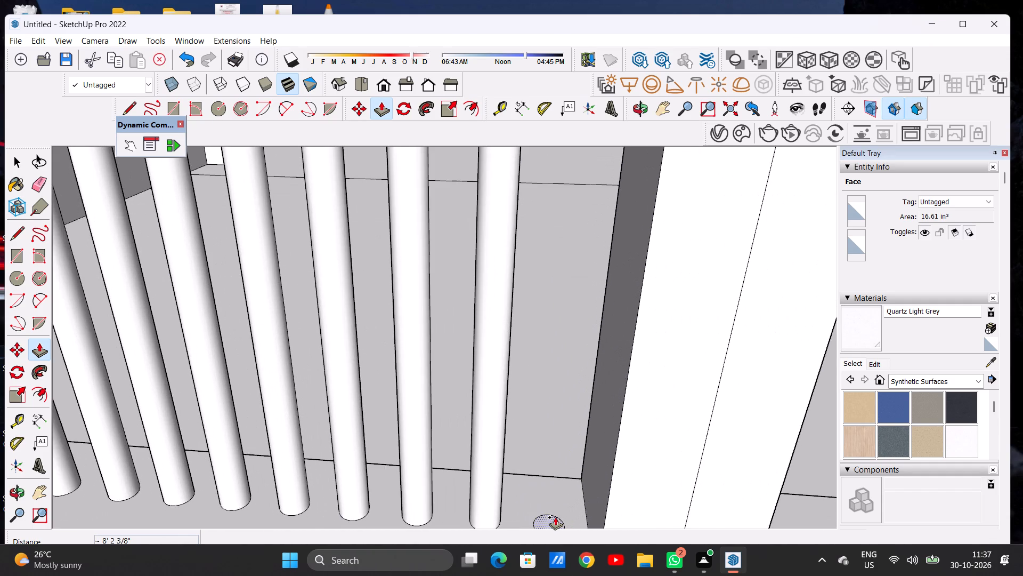
click(555, 517)
scroll(555, 411, down, 7)
scroll(548, 441, up, 1)
scroll(548, 441, down, 12)
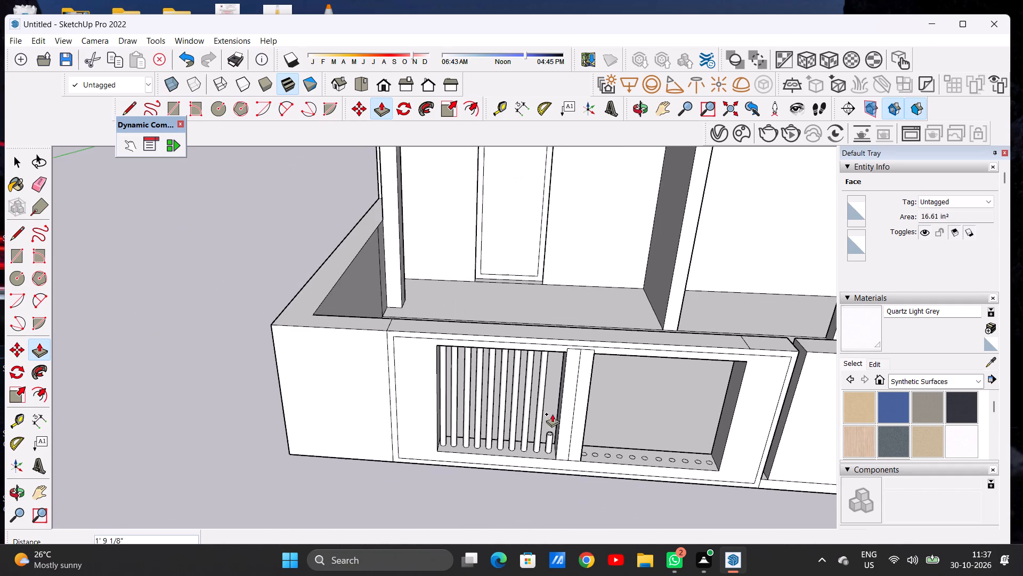
scroll(561, 344, up, 3)
scroll(561, 343, down, 1)
scroll(561, 343, up, 6)
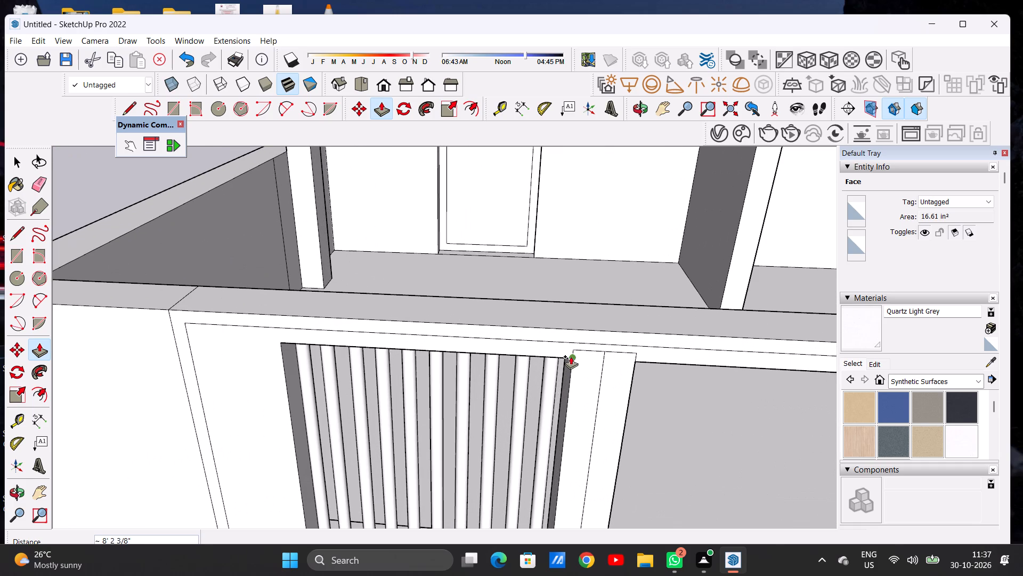
click(571, 356)
Push/pull the first circle on the second bay's sill, beside the central pillar, up about 8' 2 3/8" to the opening's top corner.
scroll(493, 405, down, 12)
scroll(553, 461, up, 7)
scroll(489, 465, down, 1)
scroll(489, 465, up, 3)
scroll(489, 465, down, 1)
scroll(489, 465, up, 3)
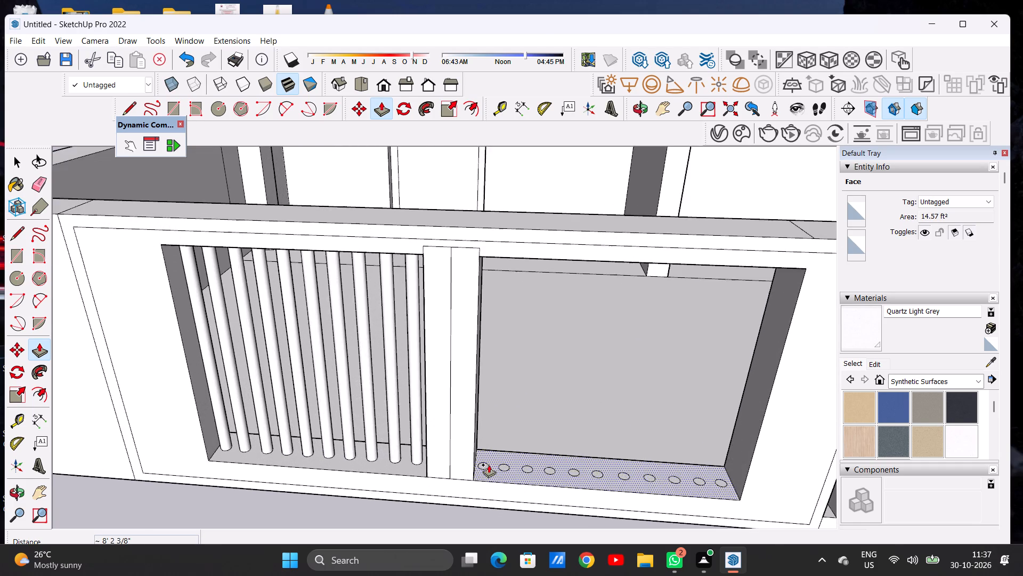
scroll(489, 465, up, 6)
click(481, 461)
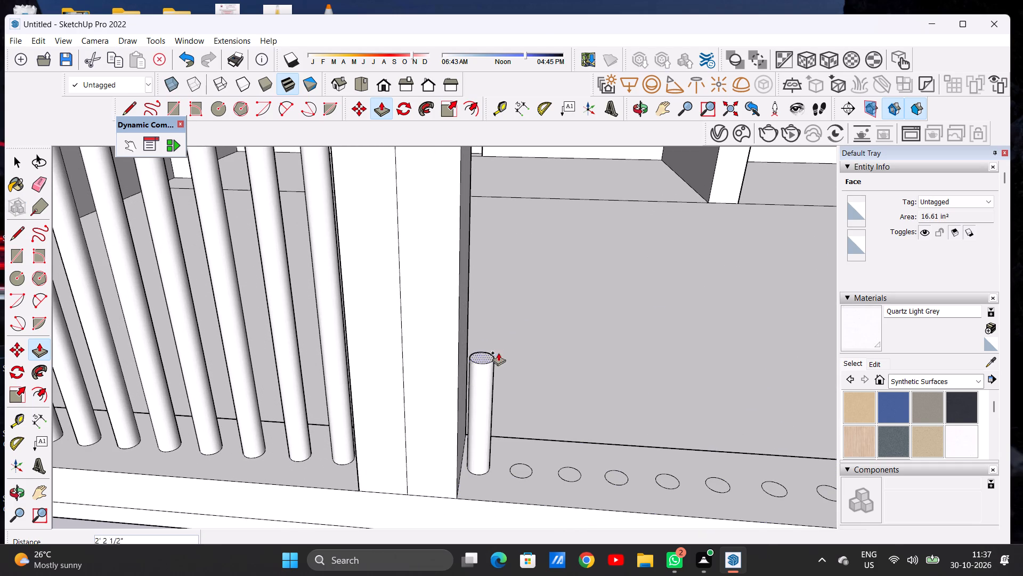
scroll(507, 350, down, 13)
scroll(505, 389, up, 1)
scroll(505, 389, down, 5)
scroll(513, 321, up, 4)
scroll(513, 321, down, 1)
scroll(507, 332, up, 4)
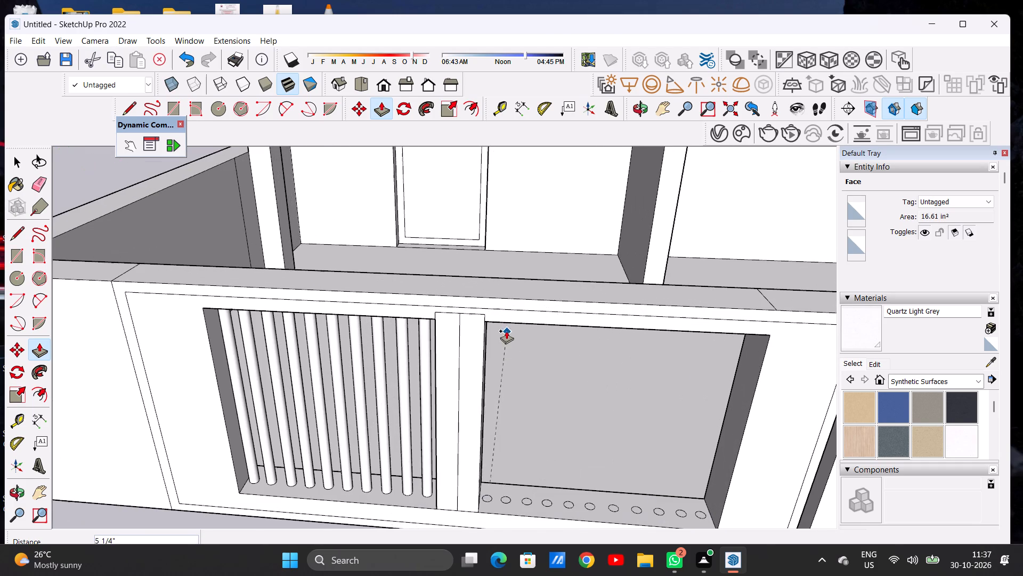
click(483, 325)
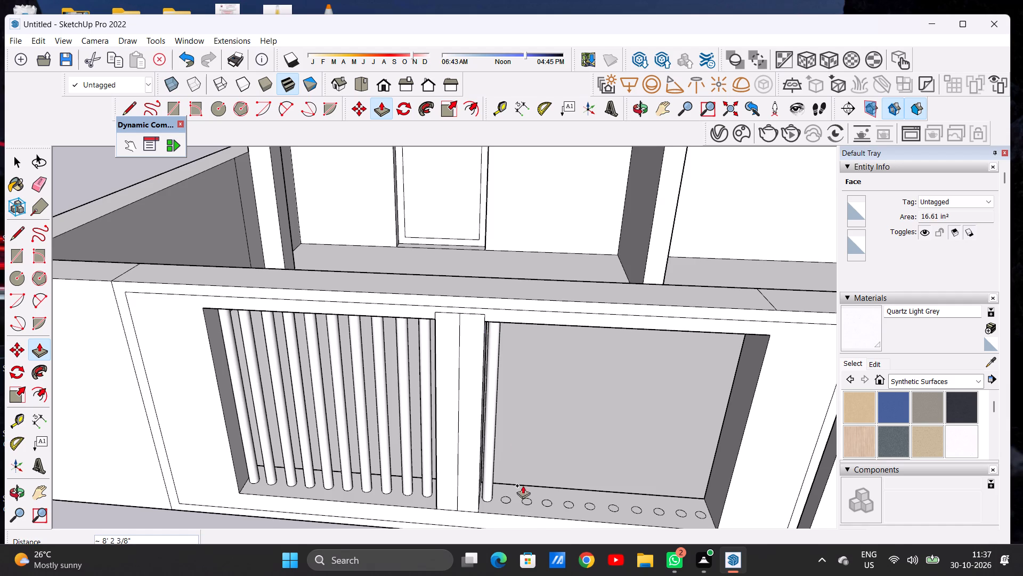
Push/pull the second circle on the second bay's sill up about 8' 2 3/8" to the opening's top corner.
scroll(513, 490, up, 2)
scroll(509, 491, down, 1)
scroll(509, 491, up, 11)
click(501, 503)
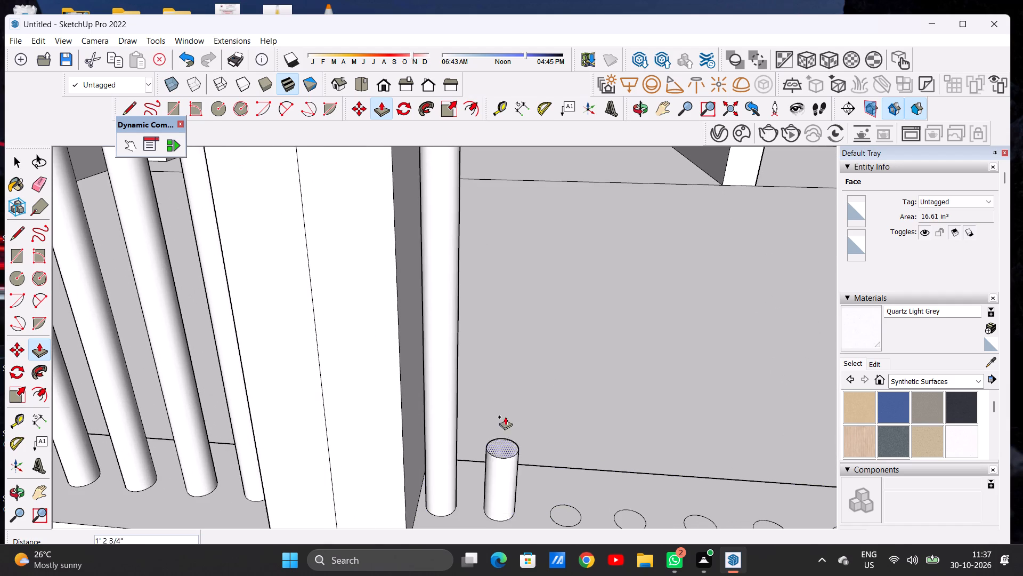
scroll(505, 420, down, 18)
scroll(520, 338, up, 6)
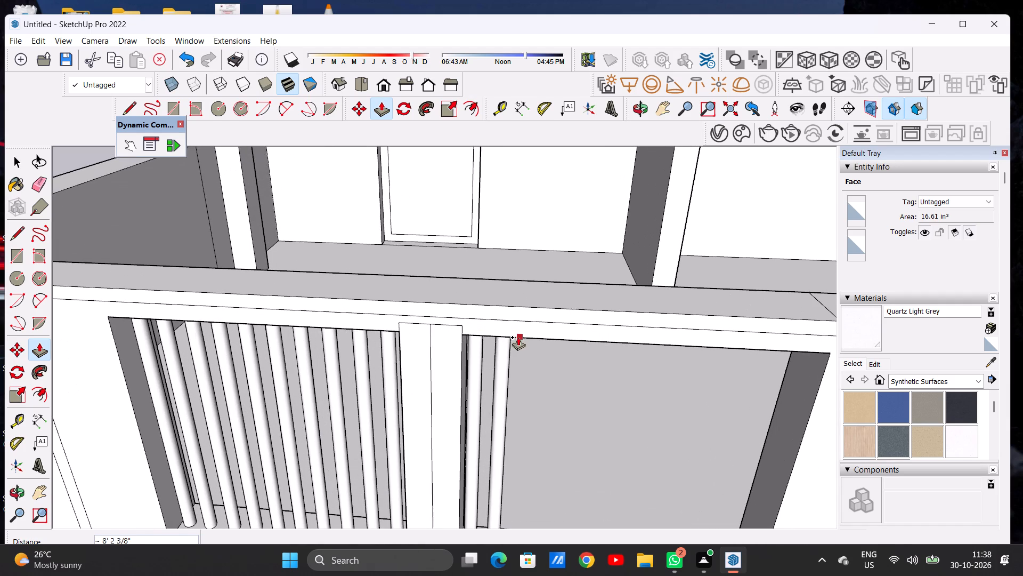
click(465, 337)
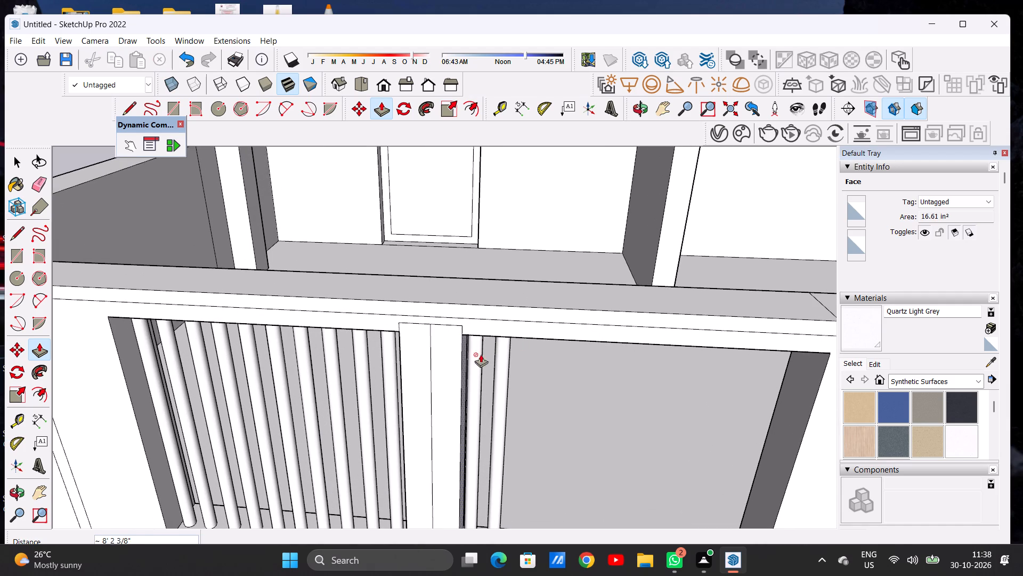
Push/pull the third circle on the second bay's sill up about 8' 2 3/8" to the opening's top corner beside the pillar.
scroll(490, 367, down, 11)
scroll(514, 422, up, 6)
middle_drag(505, 425, 566, 448)
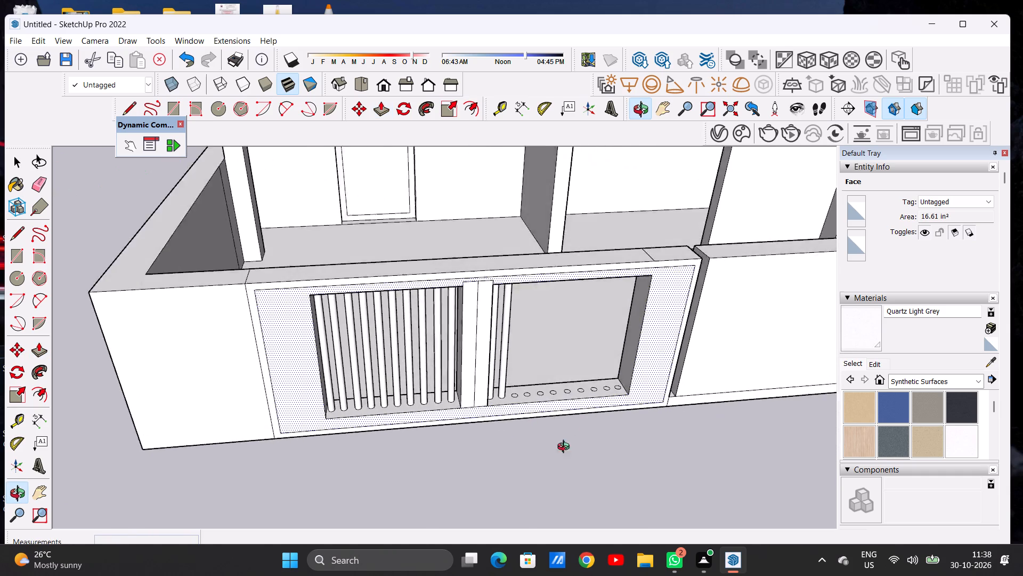
middle_drag(566, 448, 631, 480)
scroll(528, 365, up, 14)
scroll(502, 384, down, 1)
scroll(508, 387, up, 5)
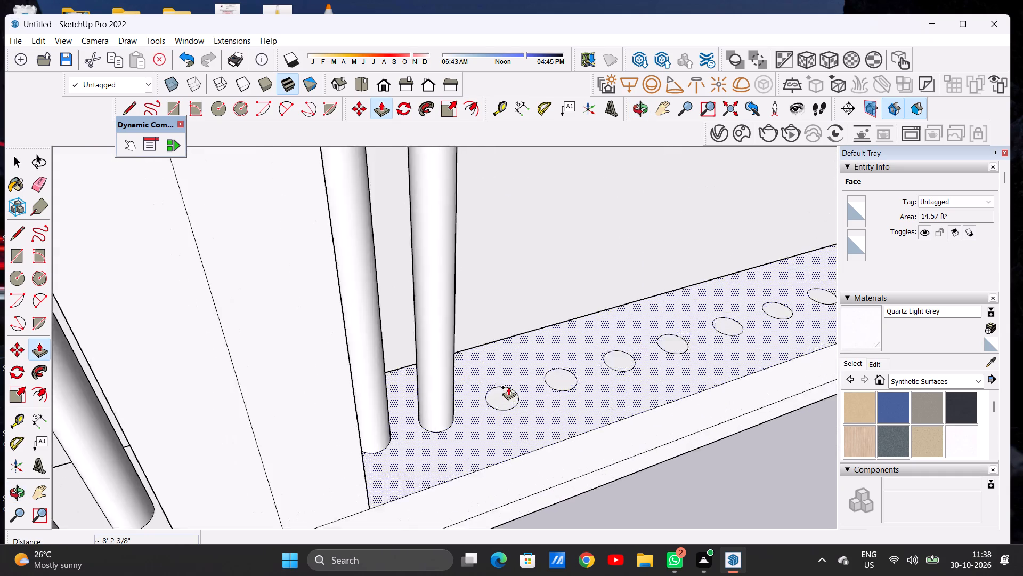
click(507, 398)
scroll(501, 299, down, 3)
scroll(501, 303, up, 1)
scroll(500, 306, down, 1)
scroll(499, 306, up, 1)
scroll(499, 307, down, 8)
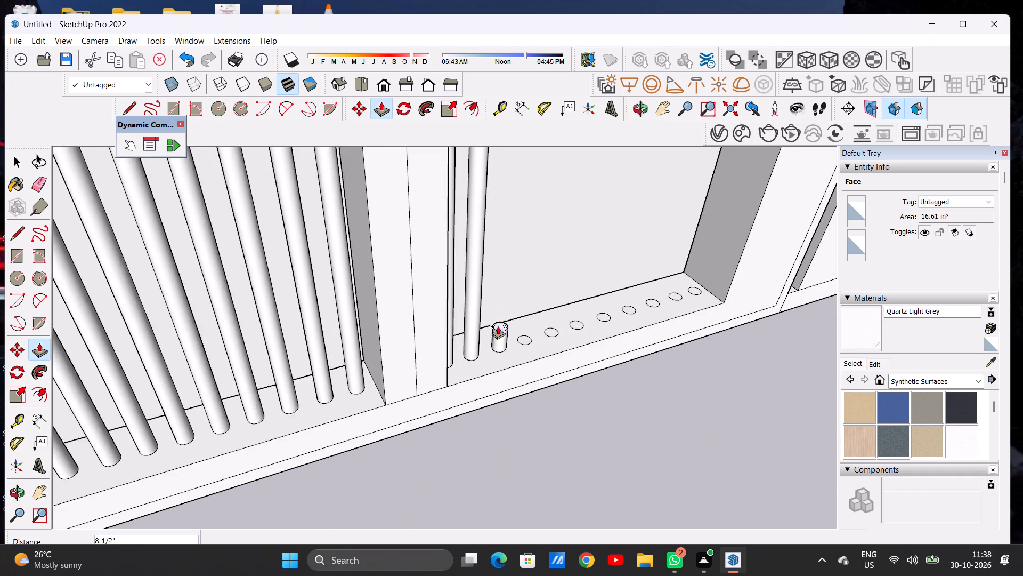
scroll(498, 326, down, 14)
scroll(509, 260, up, 1)
scroll(509, 260, down, 1)
scroll(509, 260, up, 10)
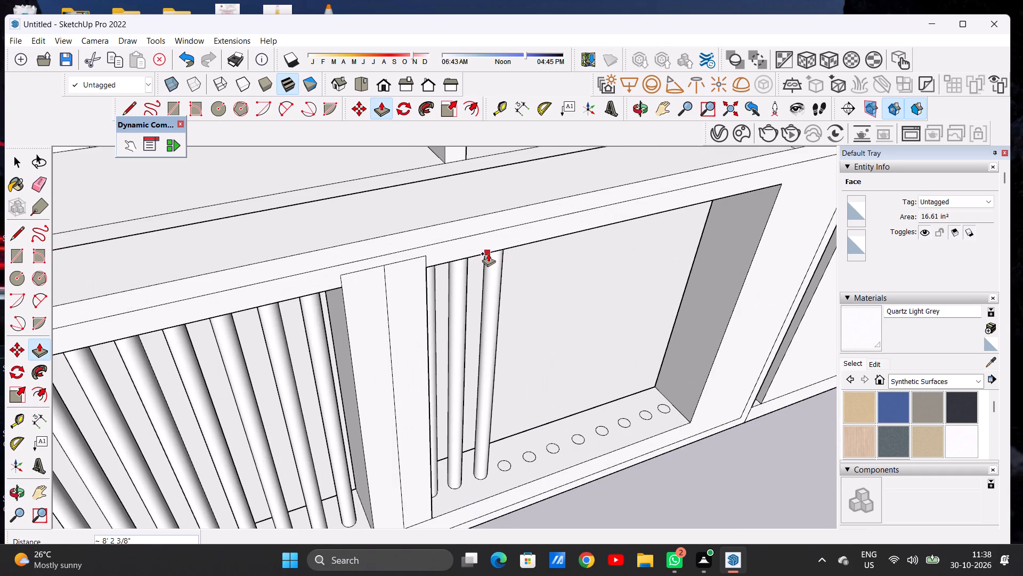
click(426, 269)
Push/pull the fourth circle on the second bay's sill up about 8' 2 3/8" to the opening's top corner beside the pillar.
scroll(519, 452, up, 3)
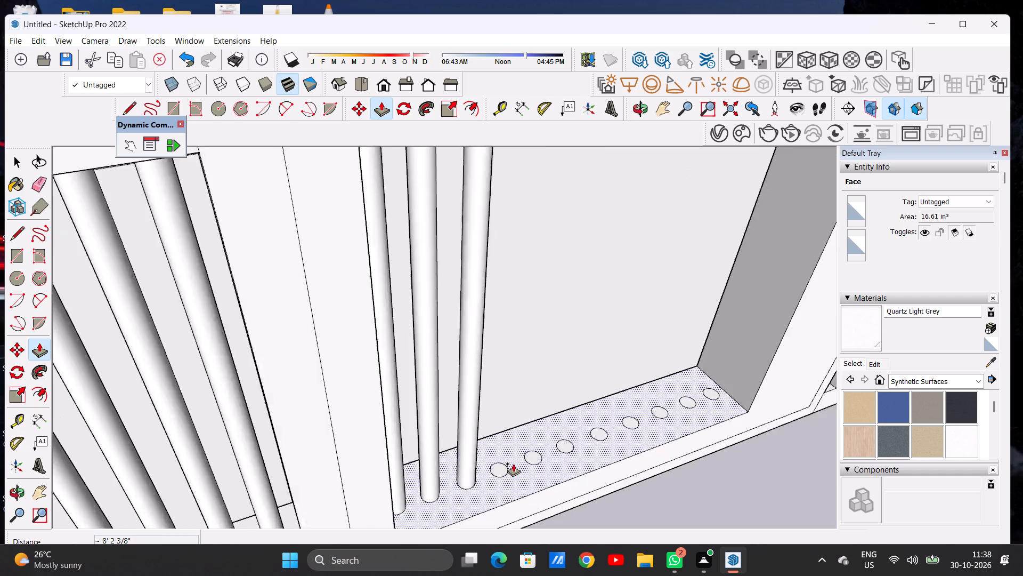
scroll(513, 463, up, 9)
scroll(499, 469, down, 1)
click(499, 469)
scroll(491, 391, down, 2)
scroll(490, 402, up, 1)
scroll(490, 407, down, 10)
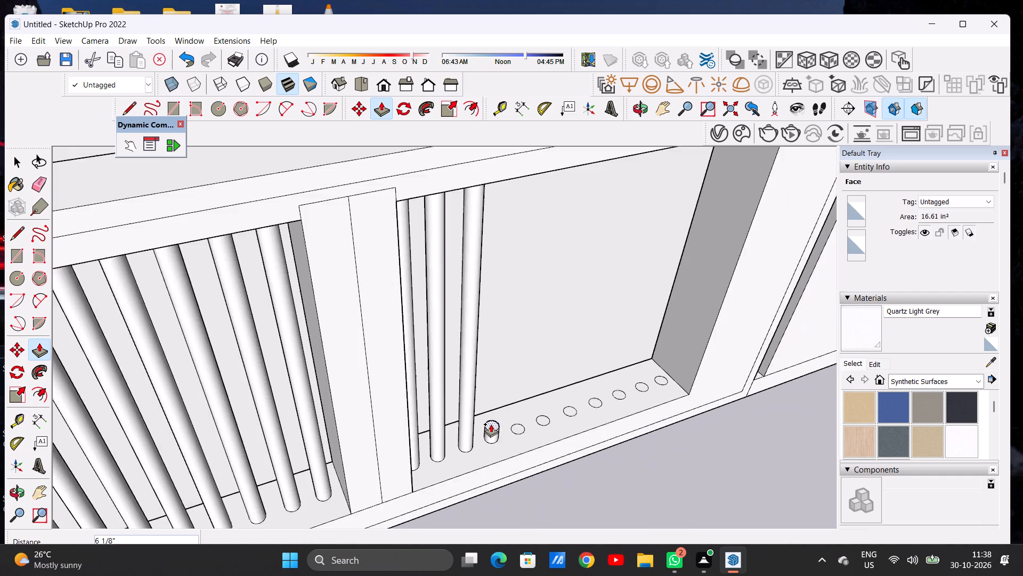
scroll(491, 424, down, 10)
scroll(493, 320, up, 6)
scroll(511, 360, up, 4)
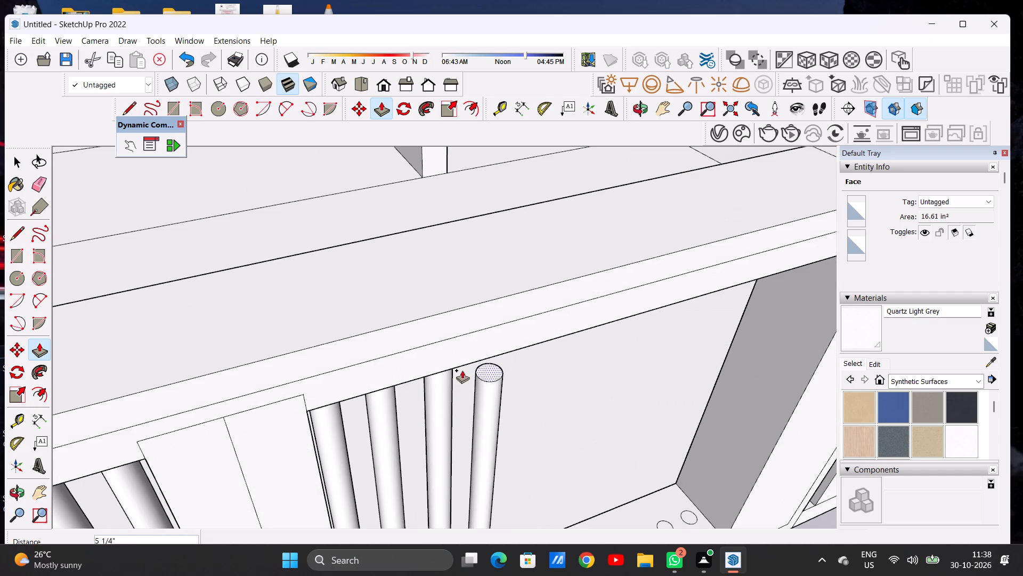
click(305, 409)
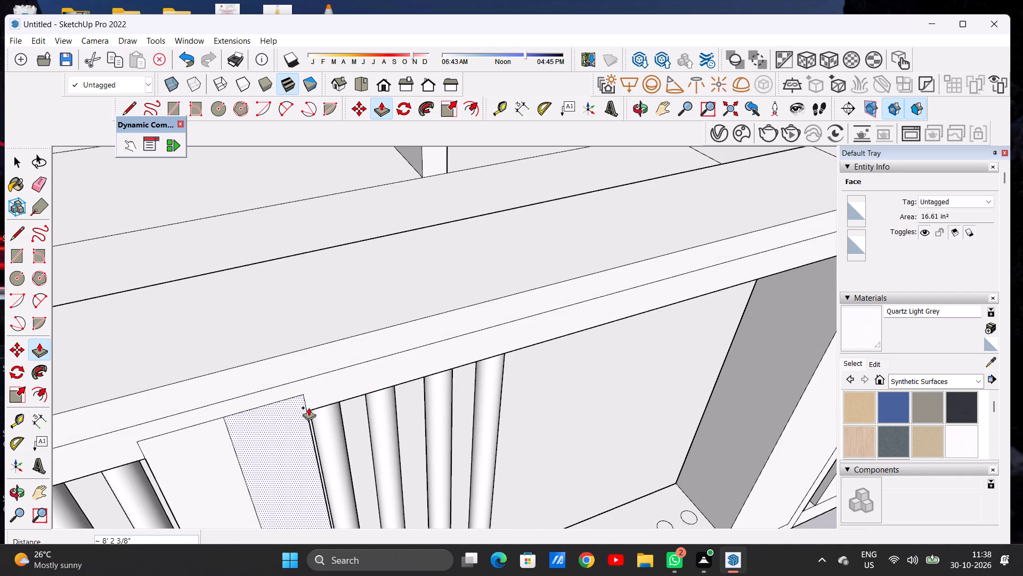
Examine from below how the tops of the second bay's bars meet the underside of the opening.
scroll(394, 389, down, 13)
middle_drag(530, 423, 464, 272)
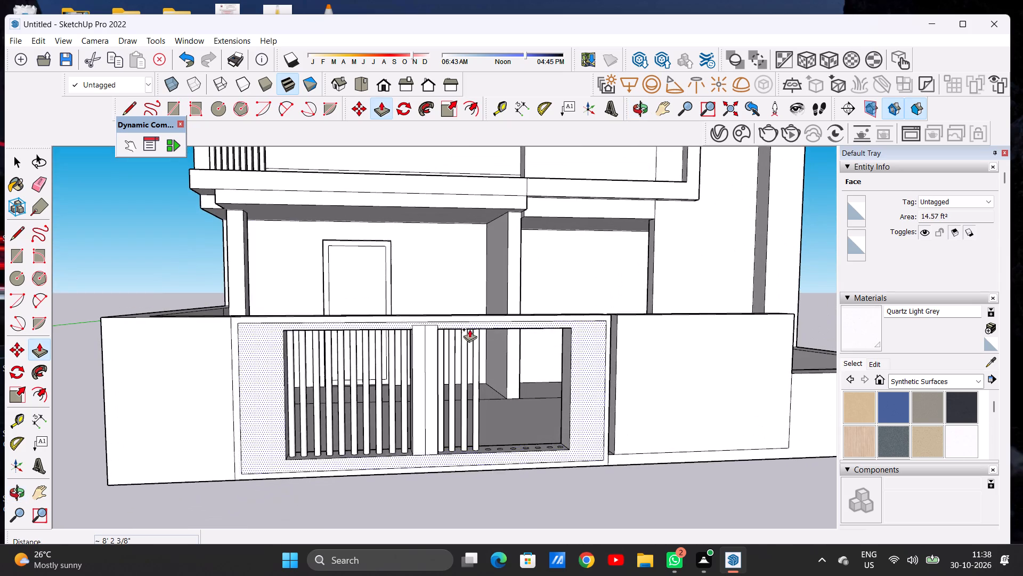
middle_drag(472, 347, 386, 266)
scroll(447, 319, up, 13)
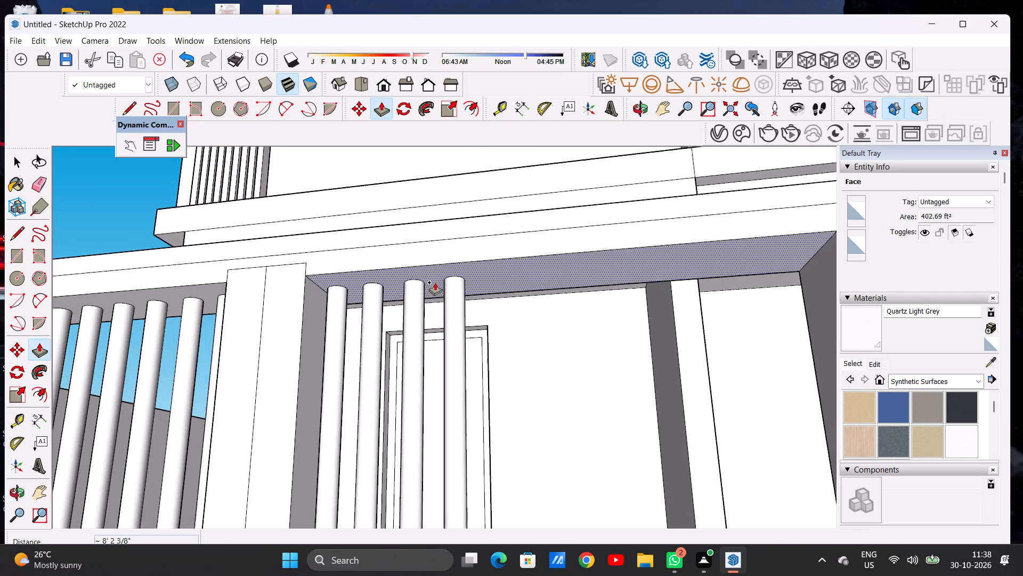
scroll(435, 282, up, 6)
scroll(435, 282, down, 1)
scroll(443, 291, down, 20)
scroll(443, 291, down, 5)
middle_drag(464, 348, 467, 364)
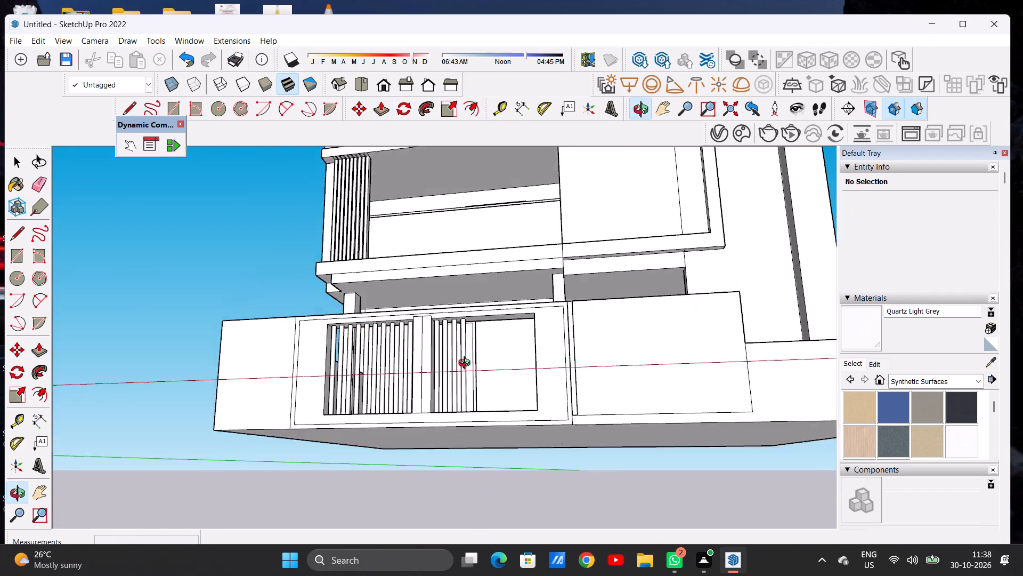
middle_drag(467, 364, 483, 513)
Push/pull the fifth circle on the second bay's sill up about 8' 3 3/8" near the opening's far top corner.
scroll(483, 468, up, 20)
scroll(483, 468, up, 4)
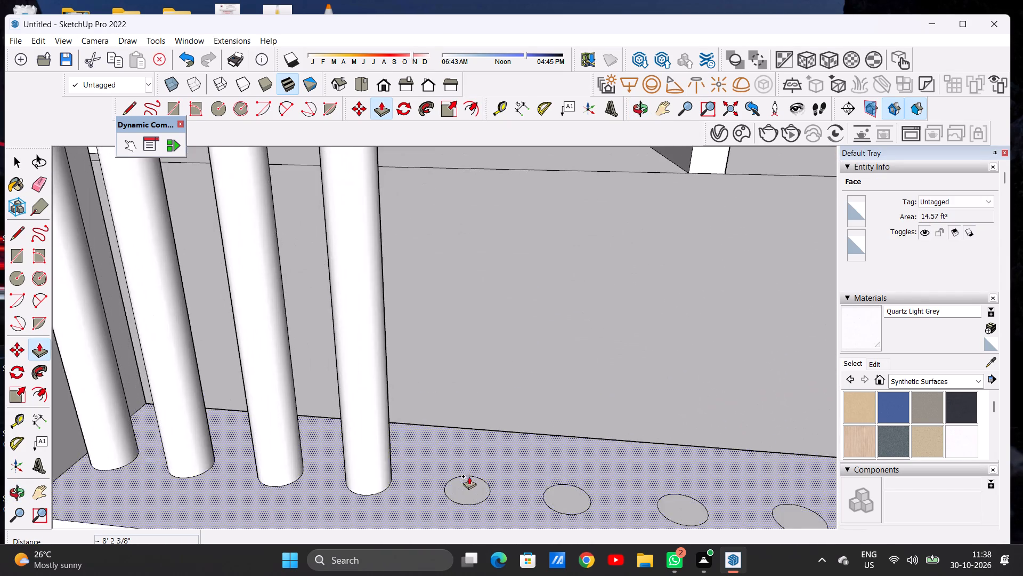
click(467, 483)
scroll(470, 411, down, 17)
scroll(467, 427, up, 1)
scroll(467, 427, down, 3)
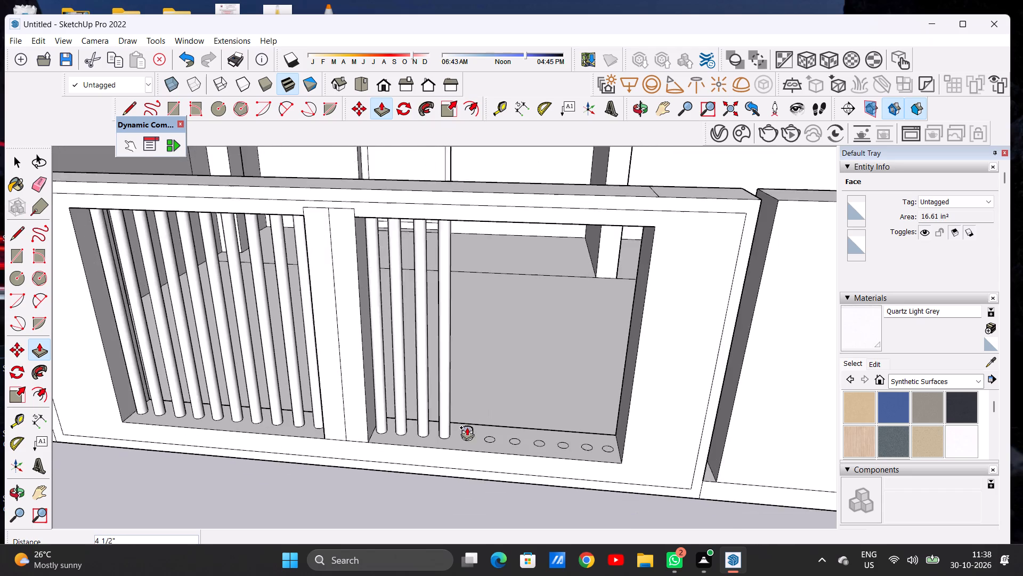
scroll(467, 427, down, 3)
scroll(472, 311, down, 1)
scroll(472, 311, up, 2)
scroll(472, 311, down, 1)
scroll(472, 311, up, 2)
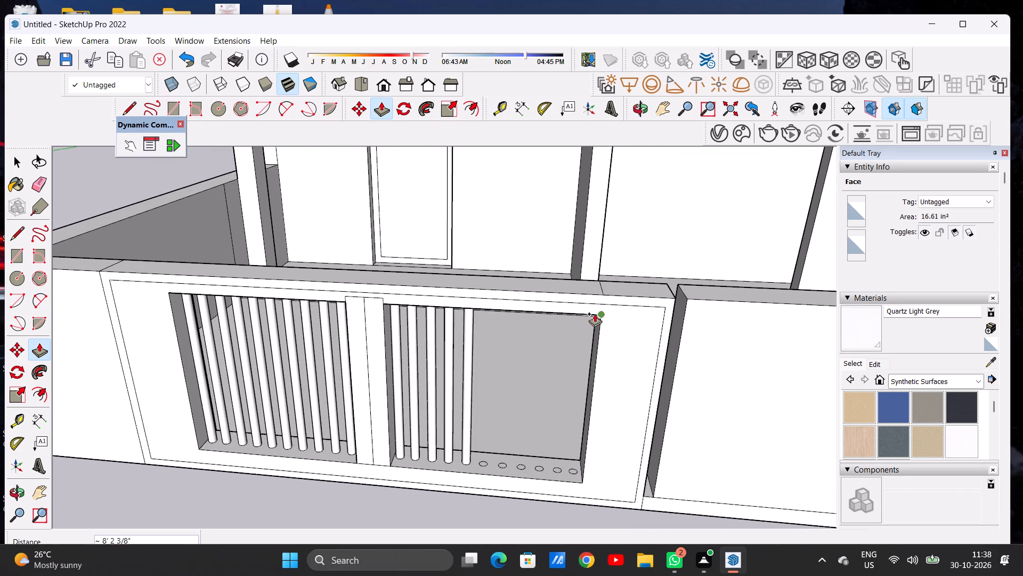
click(598, 310)
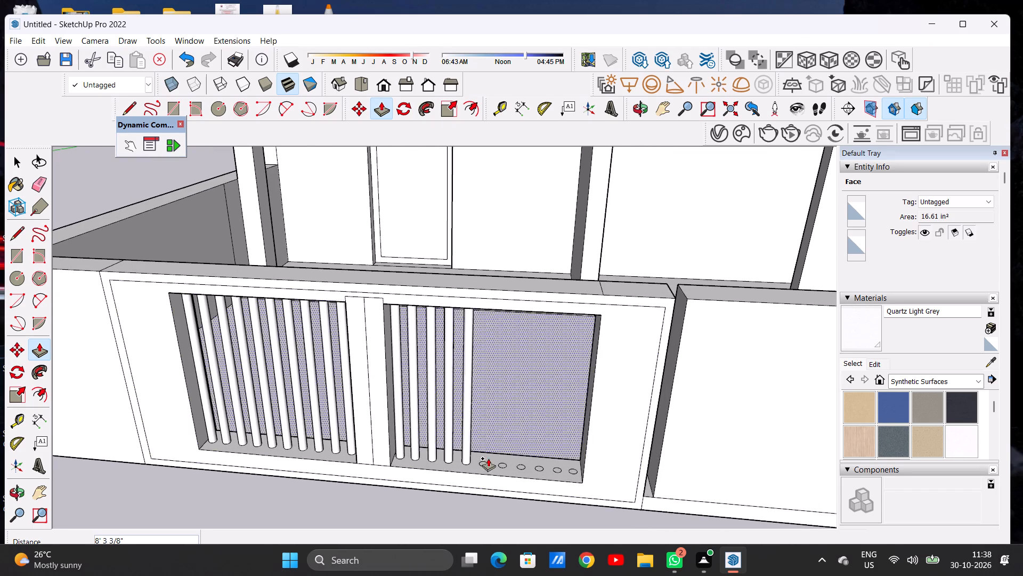
Push/pull the sixth circle on the second bay's sill up about 8' 2 3/8" to the opening's far top corner.
scroll(484, 465, up, 15)
click(484, 464)
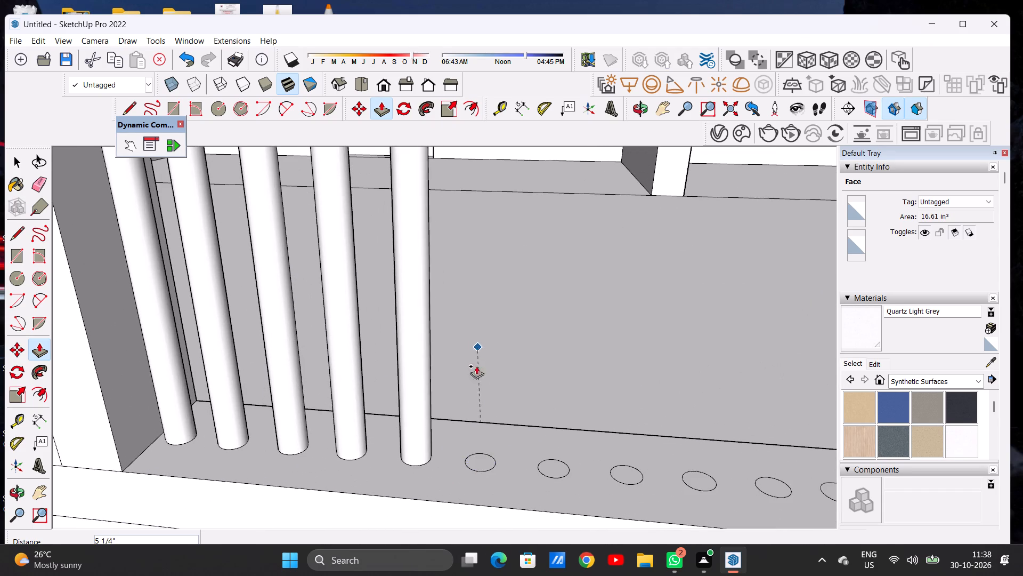
scroll(478, 398, down, 15)
scroll(504, 284, up, 5)
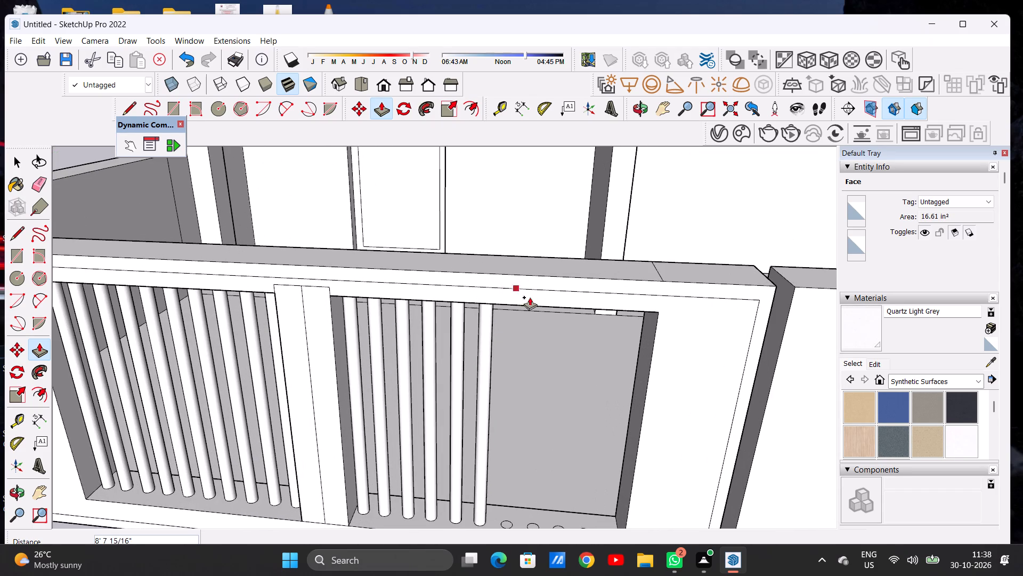
click(657, 309)
Push/pull the seventh circle on the second bay's sill up about 8' 2 3/8" to the opening's far top corner.
scroll(552, 300, down, 4)
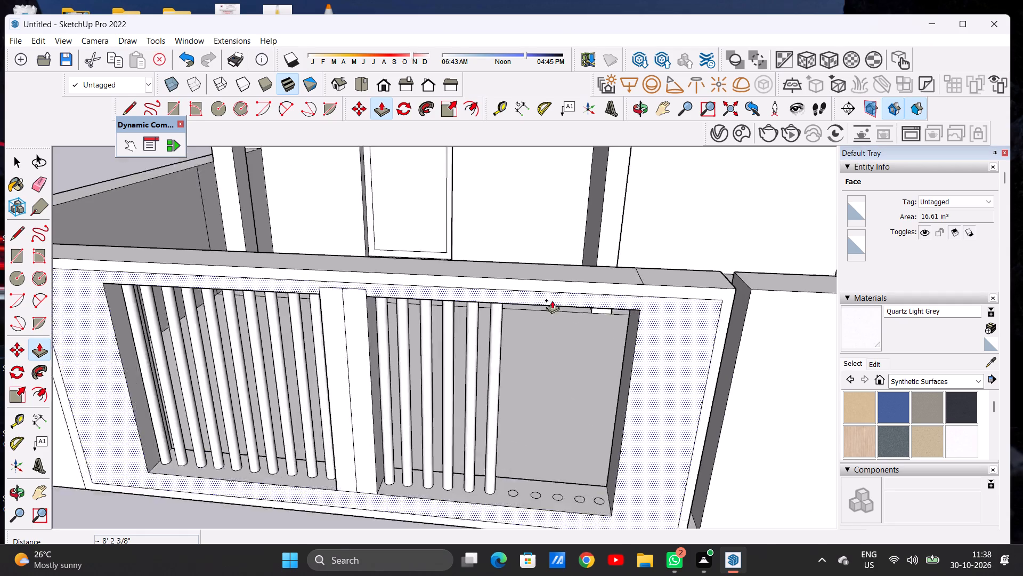
scroll(552, 300, down, 4)
scroll(533, 410, up, 6)
scroll(525, 431, down, 1)
scroll(525, 431, up, 14)
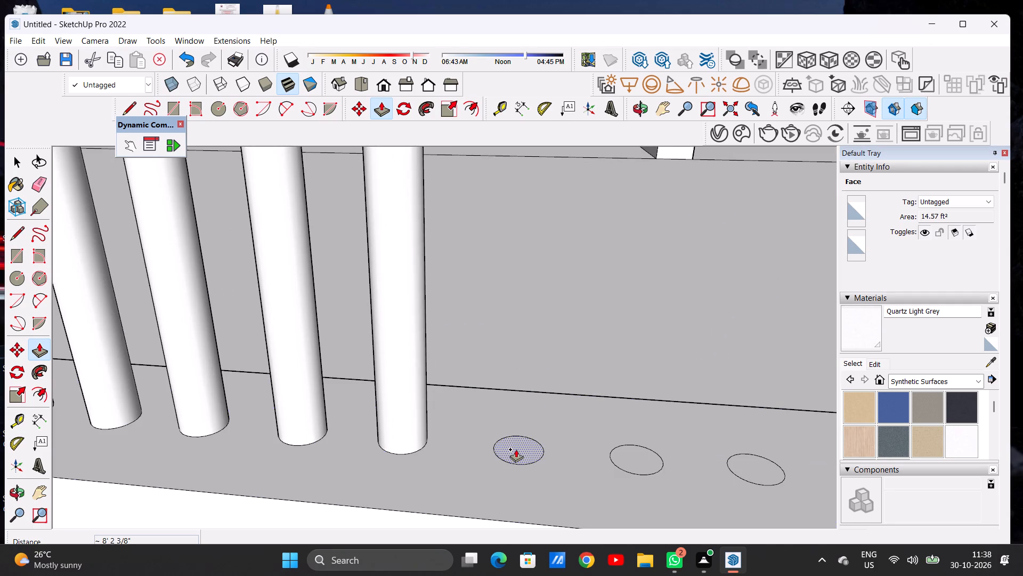
click(516, 449)
scroll(511, 373, down, 4)
scroll(507, 383, down, 17)
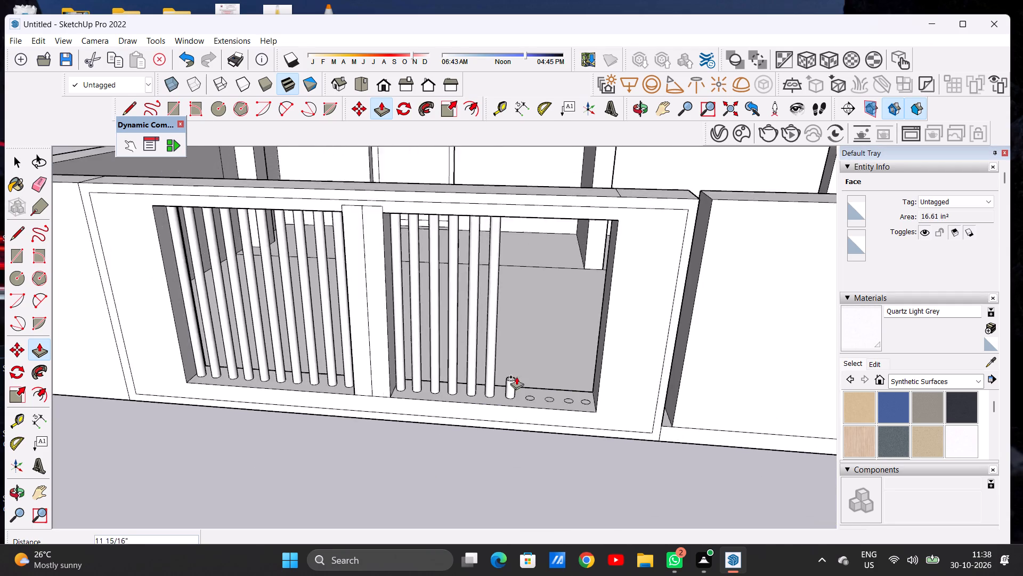
scroll(516, 377, down, 4)
scroll(516, 268, up, 5)
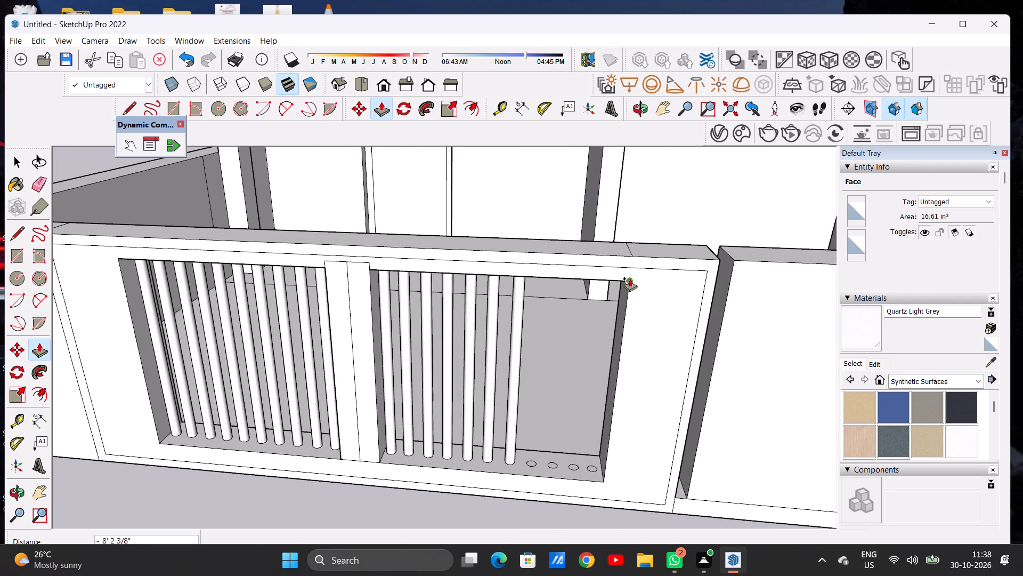
click(630, 278)
Push/pull the eighth circle on the second bay's sill up about 8' 2 3/8" to the opening's far top corner.
scroll(541, 460, up, 15)
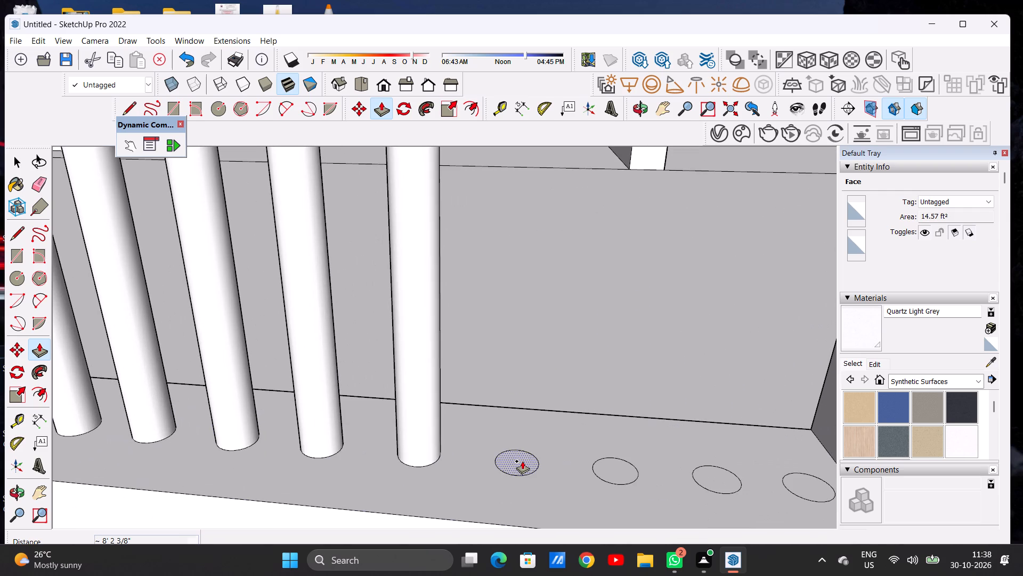
click(522, 461)
scroll(529, 372, down, 20)
scroll(529, 372, down, 1)
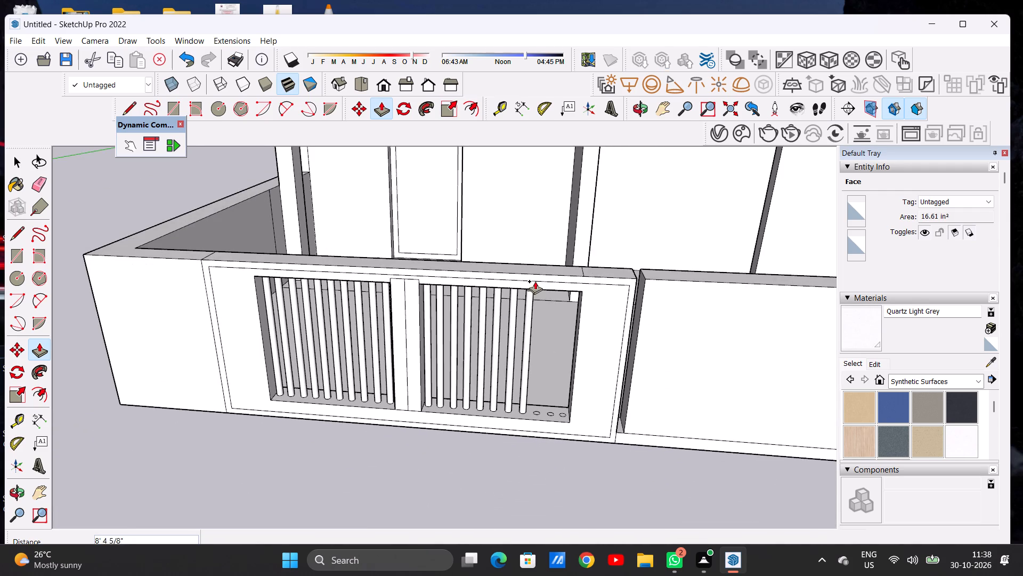
scroll(536, 280, up, 1)
scroll(536, 280, down, 1)
scroll(536, 280, up, 2)
click(597, 295)
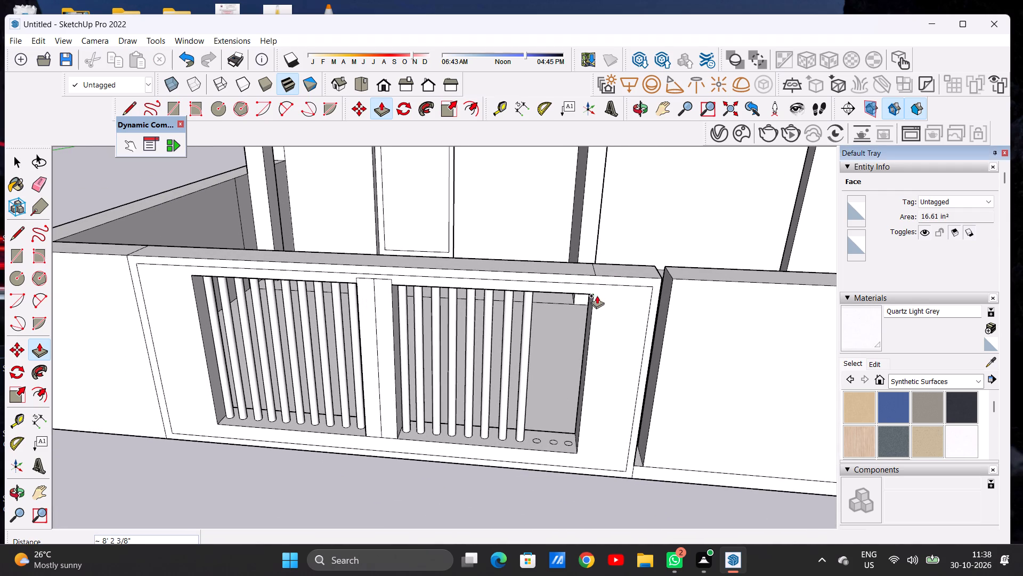
Push/pull the ninth circle on the second bay's sill up about 8' 2 3/8" to the opening's far top corner.
scroll(540, 418, up, 12)
click(537, 453)
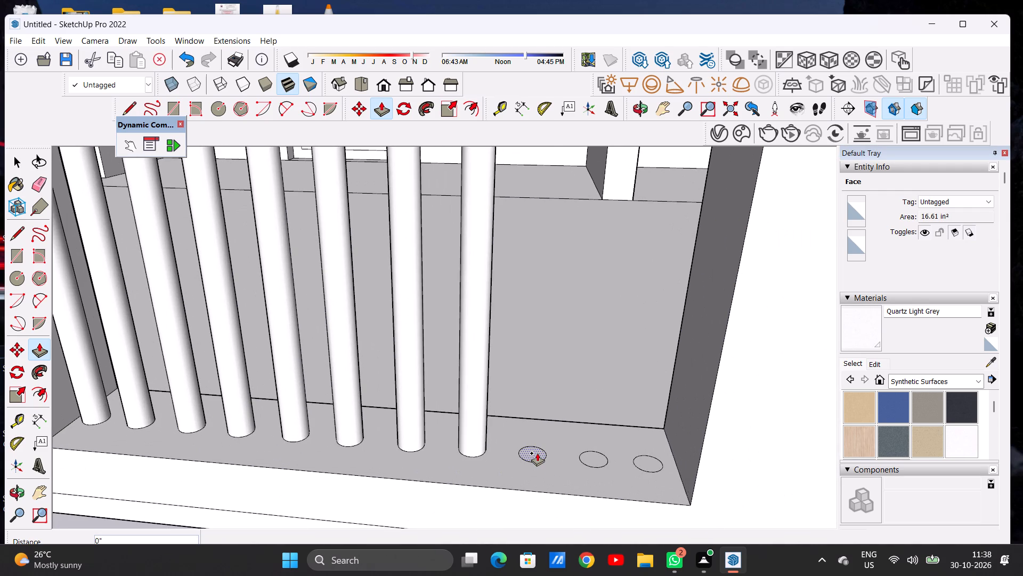
scroll(532, 355, down, 20)
scroll(532, 355, down, 1)
scroll(543, 305, up, 6)
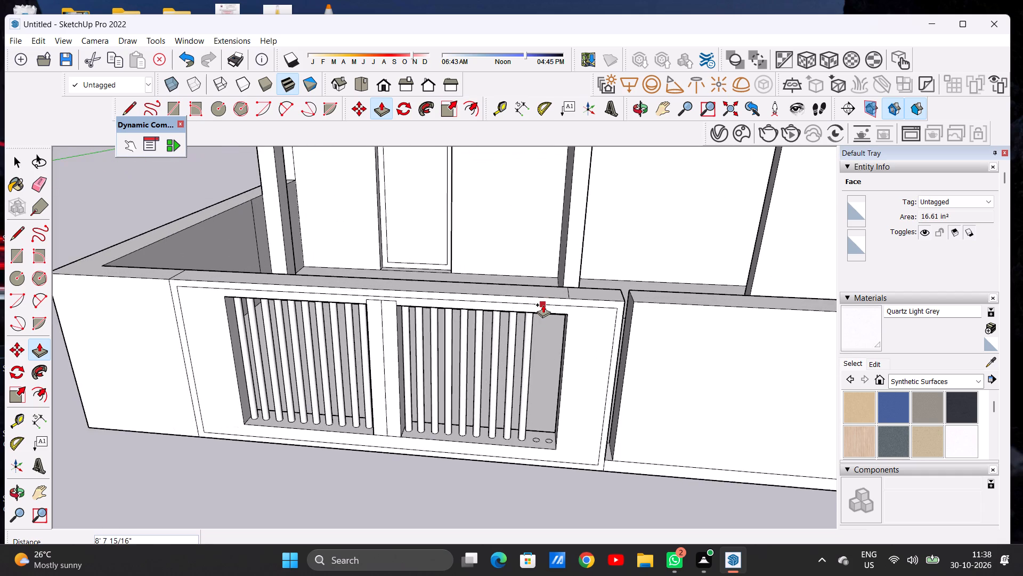
click(571, 316)
Push/pull the tenth circle on the second bay's sill up about 8' 2 3/8" to the opening's far top corner.
scroll(548, 434, up, 9)
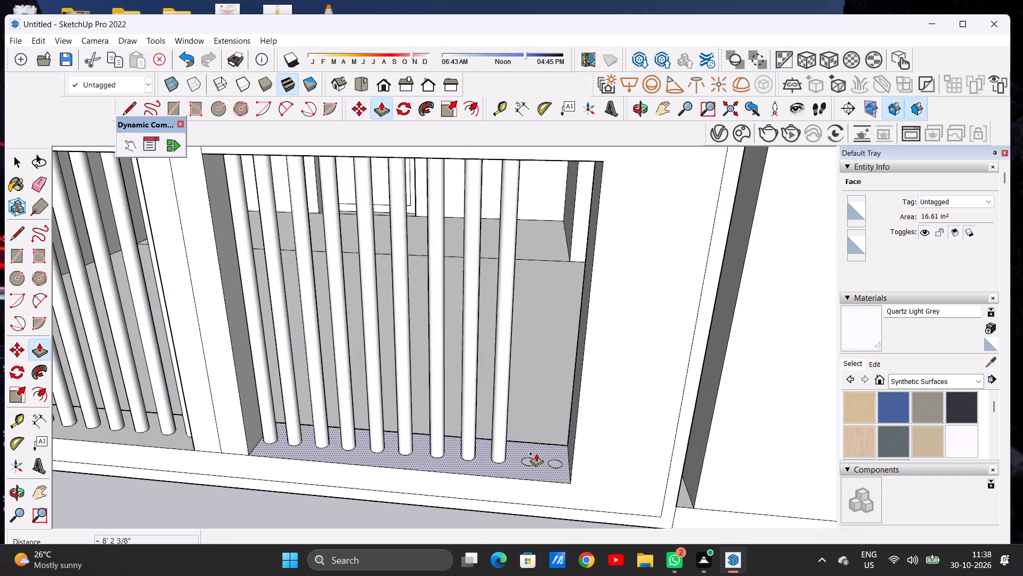
scroll(536, 453, up, 6)
click(521, 465)
scroll(517, 347, down, 11)
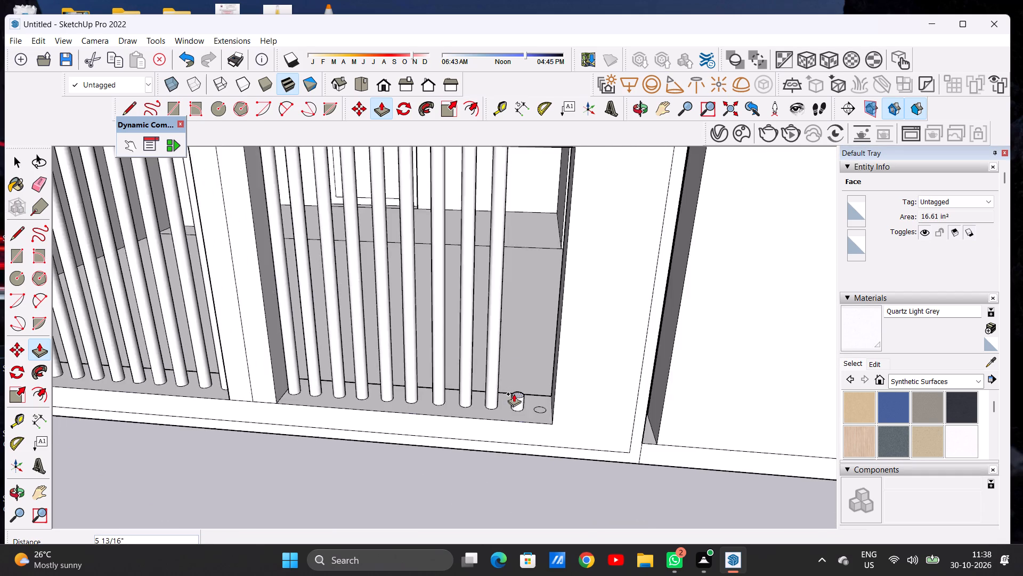
scroll(514, 394, down, 11)
scroll(523, 301, up, 7)
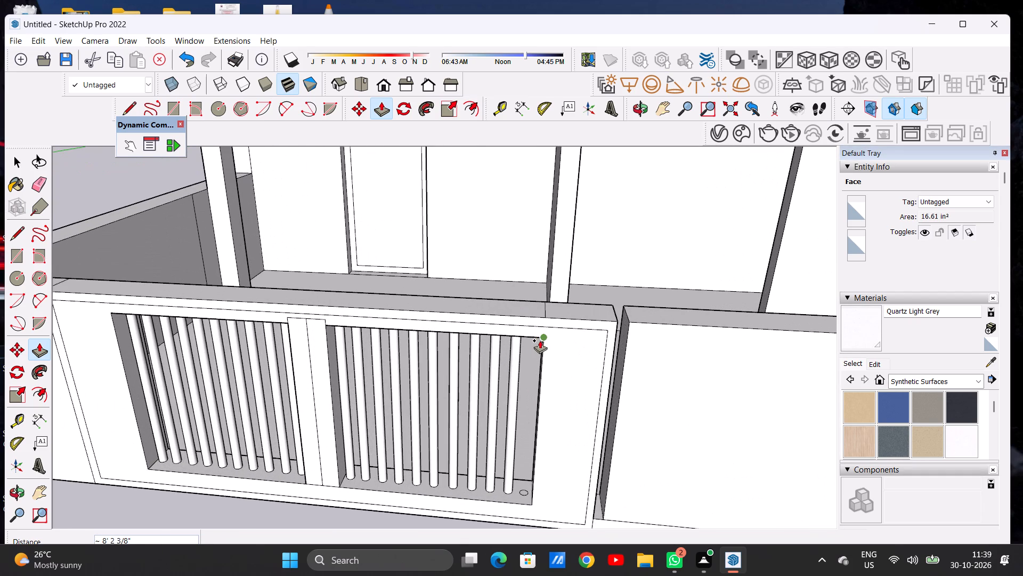
click(540, 340)
Push/pull the last circle on the second bay's sill up about 8' 2 3/8" to the opening's far top corner.
scroll(523, 479, up, 14)
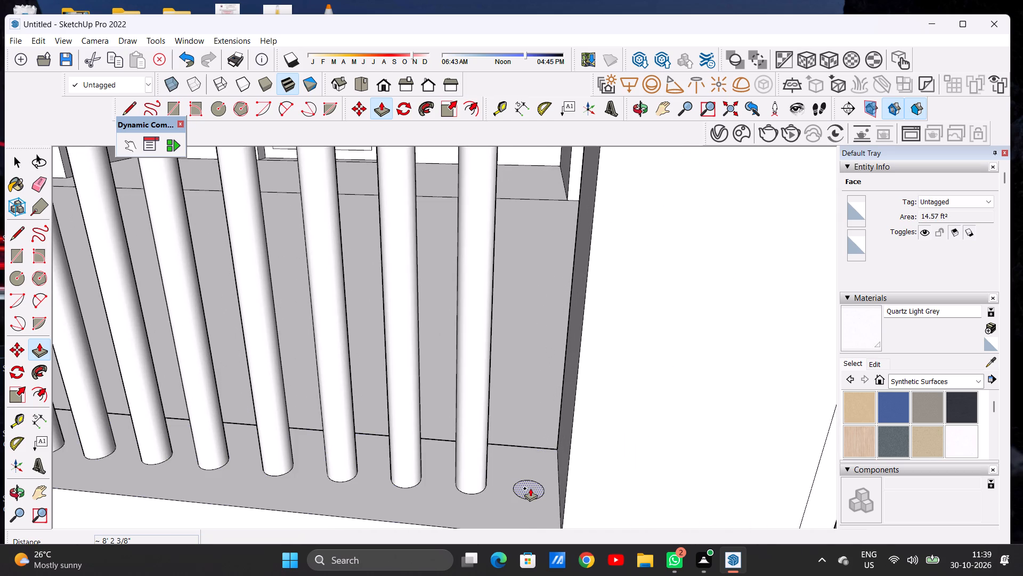
click(529, 488)
scroll(508, 387, down, 16)
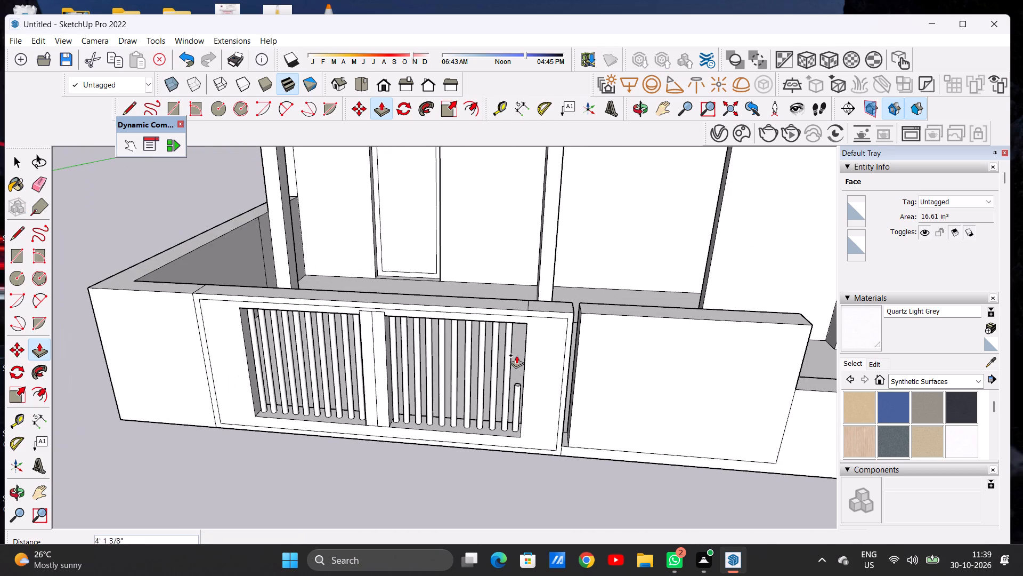
scroll(516, 325, up, 11)
click(548, 326)
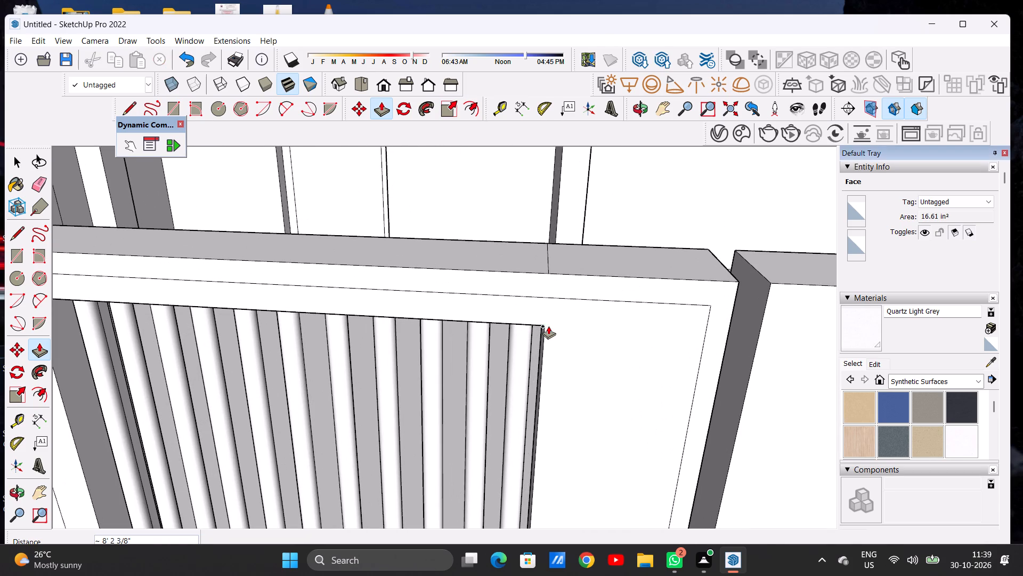
key(space)
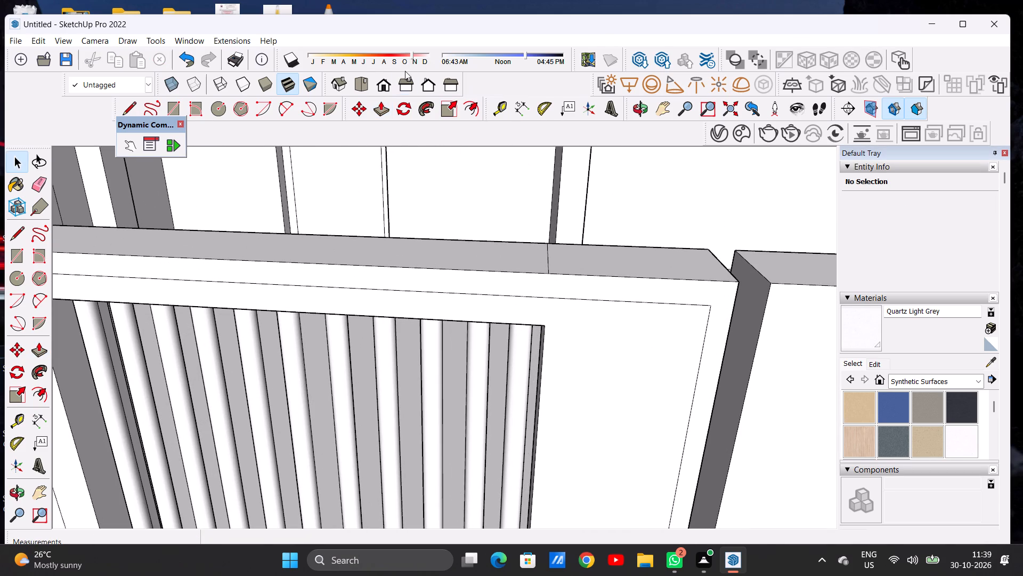
Examine the front facade and the two barred boundary wall bays, starting from the front view.
click(379, 84)
scroll(516, 298, down, 11)
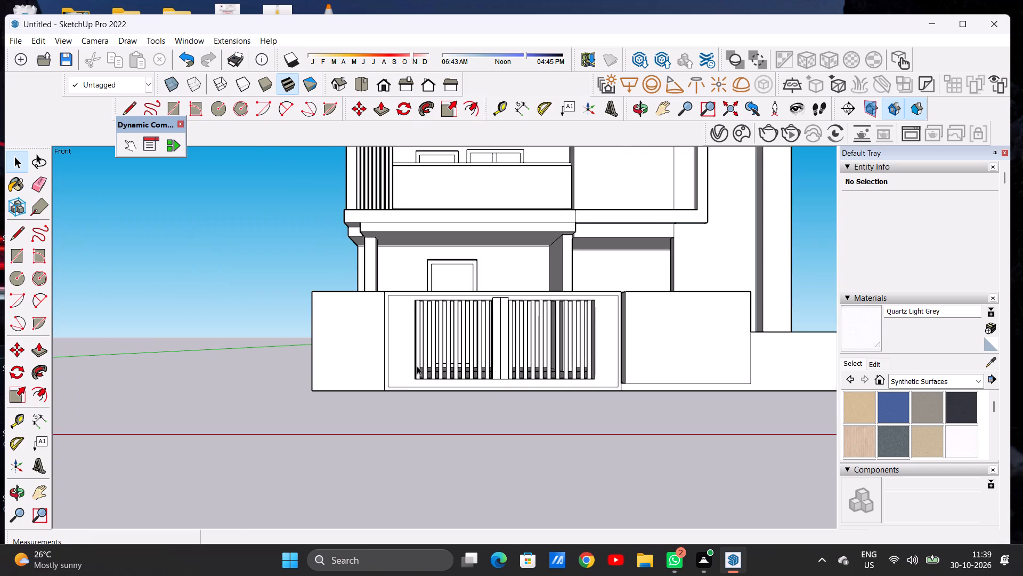
scroll(417, 366, down, 4)
middle_drag(484, 338, 480, 398)
scroll(355, 369, down, 4)
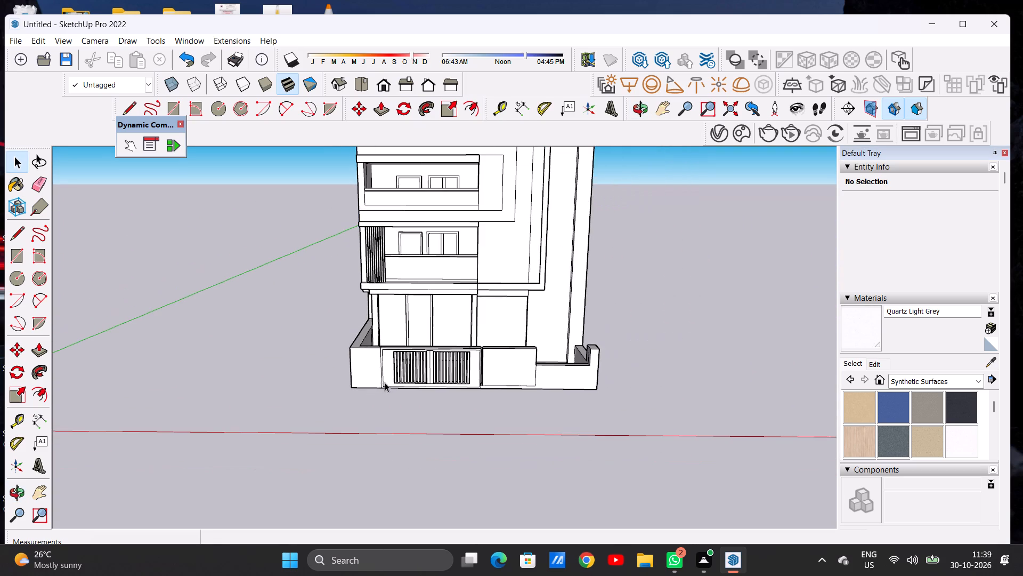
scroll(423, 382, up, 8)
scroll(371, 394, down, 5)
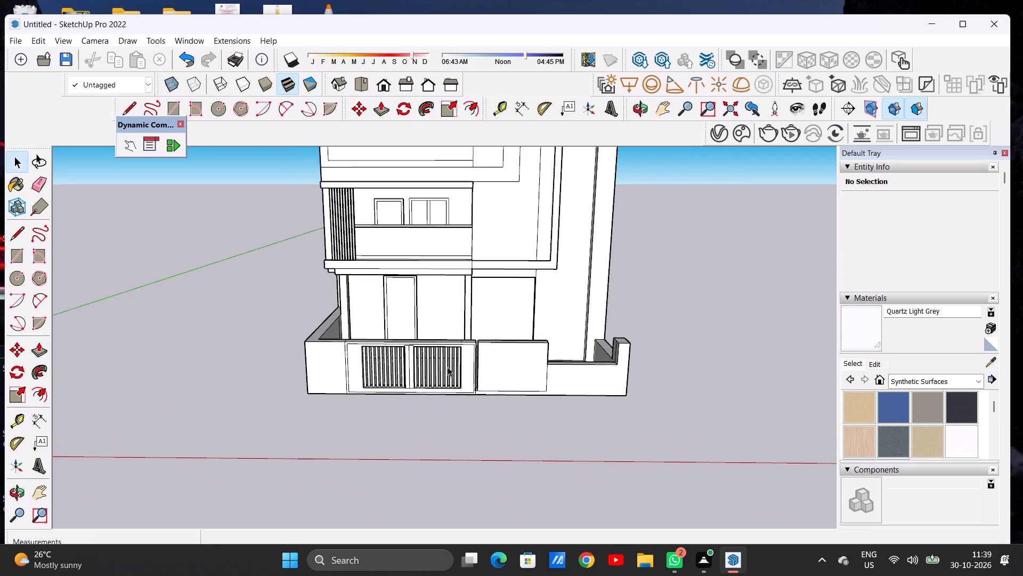
scroll(449, 366, up, 7)
scroll(423, 377, down, 7)
Draw a circle of about 3 1/4" radius near the top of the side boundary wall's end pillar, on the face above the low wall.
middle_drag(605, 347, 575, 346)
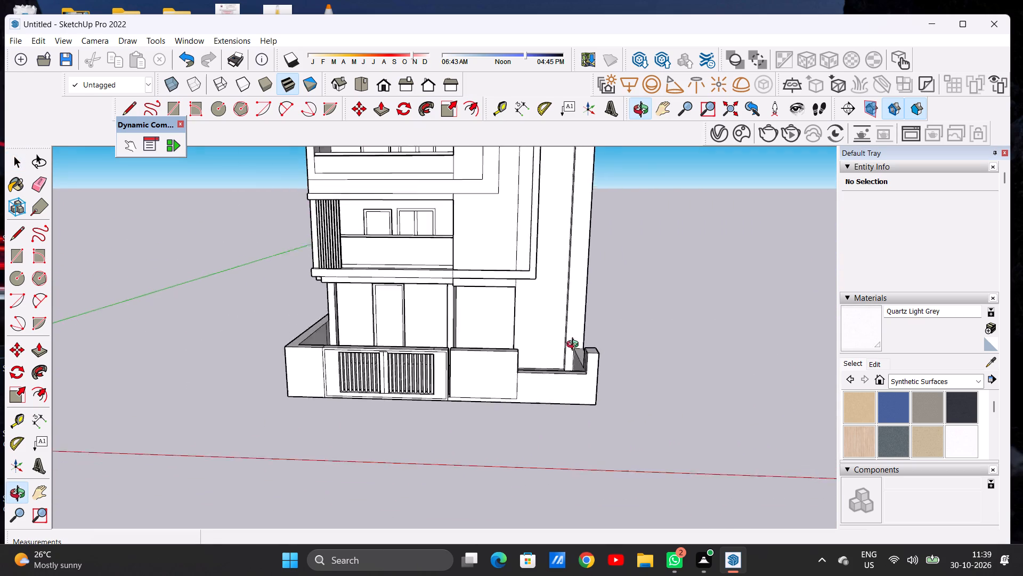
middle_drag(575, 346, 364, 362)
scroll(481, 364, down, 1)
middle_drag(518, 367, 274, 361)
scroll(336, 401, up, 7)
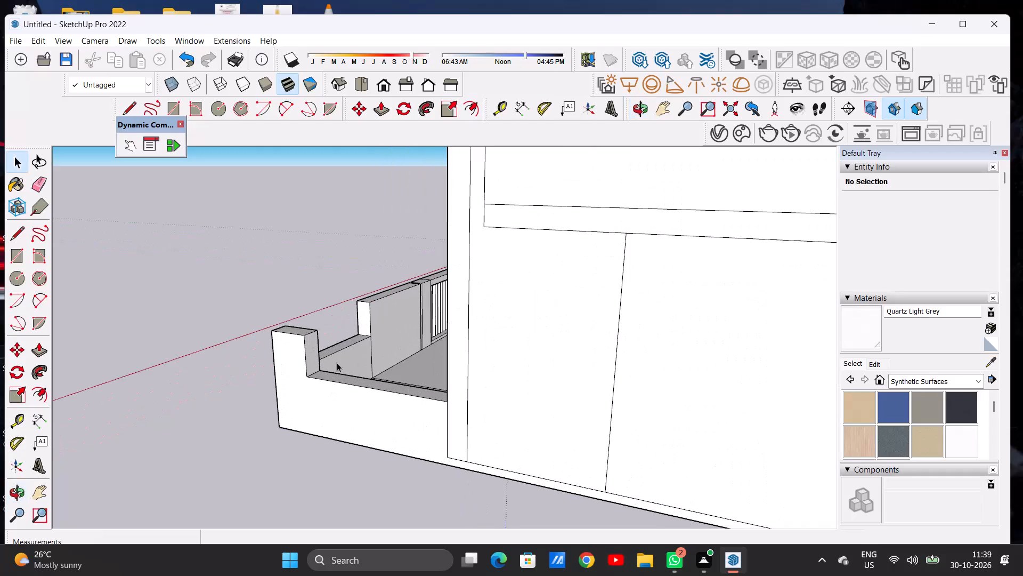
middle_drag(336, 363, 269, 399)
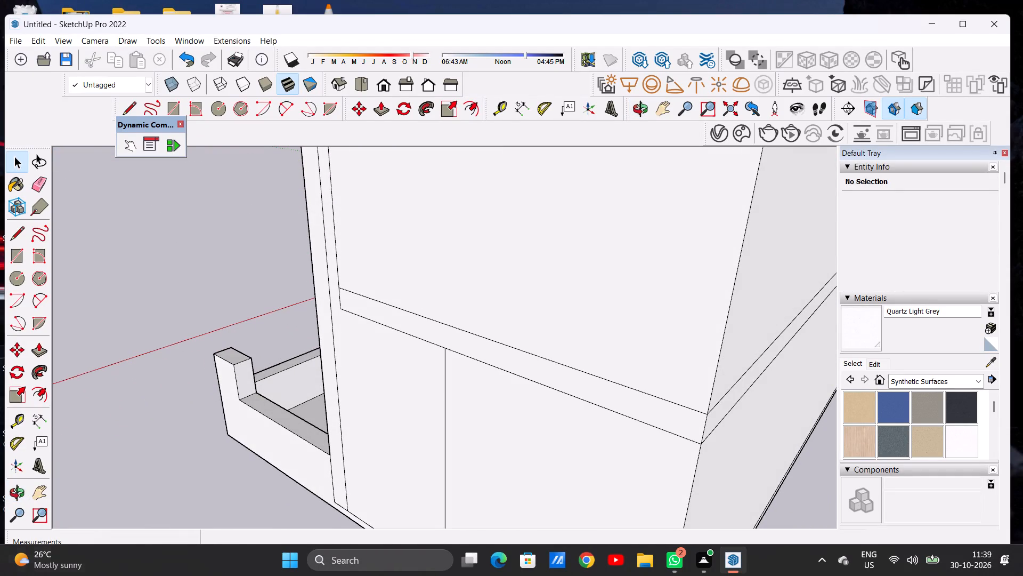
scroll(208, 347, down, 4)
scroll(220, 356, up, 1)
scroll(221, 358, down, 1)
scroll(223, 363, up, 1)
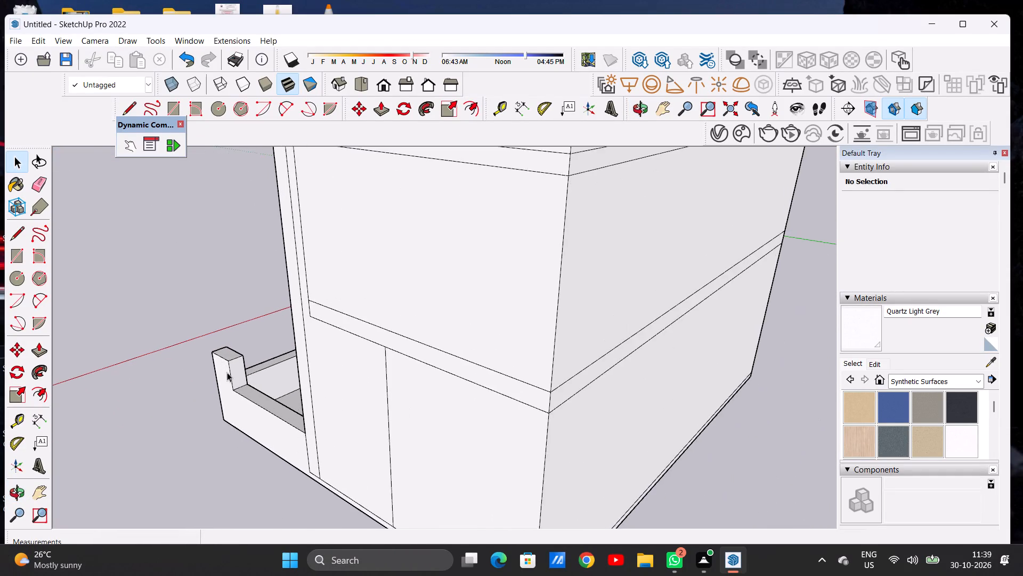
scroll(239, 372, up, 14)
key(c)
scroll(265, 429, up, 2)
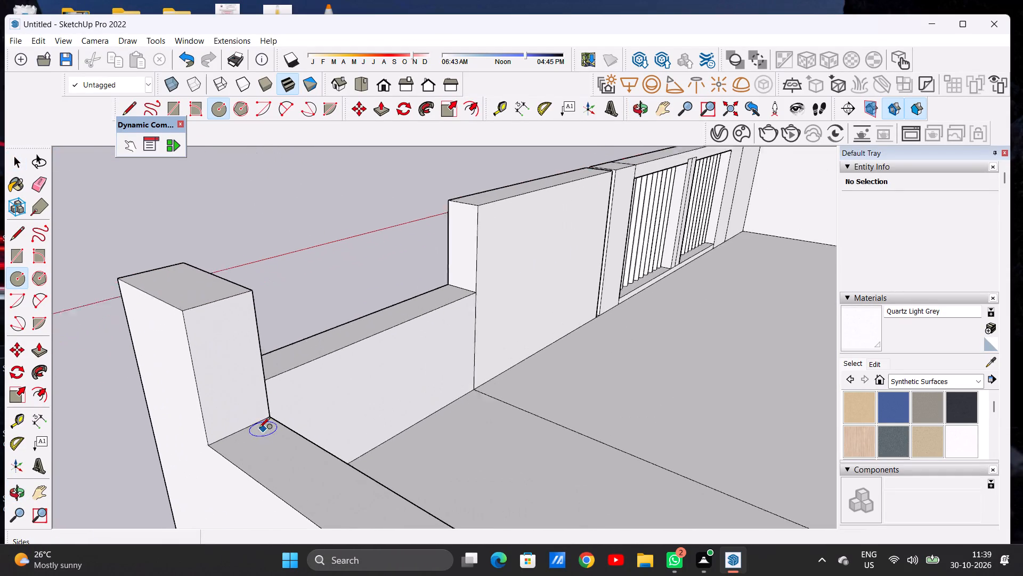
scroll(259, 429, up, 2)
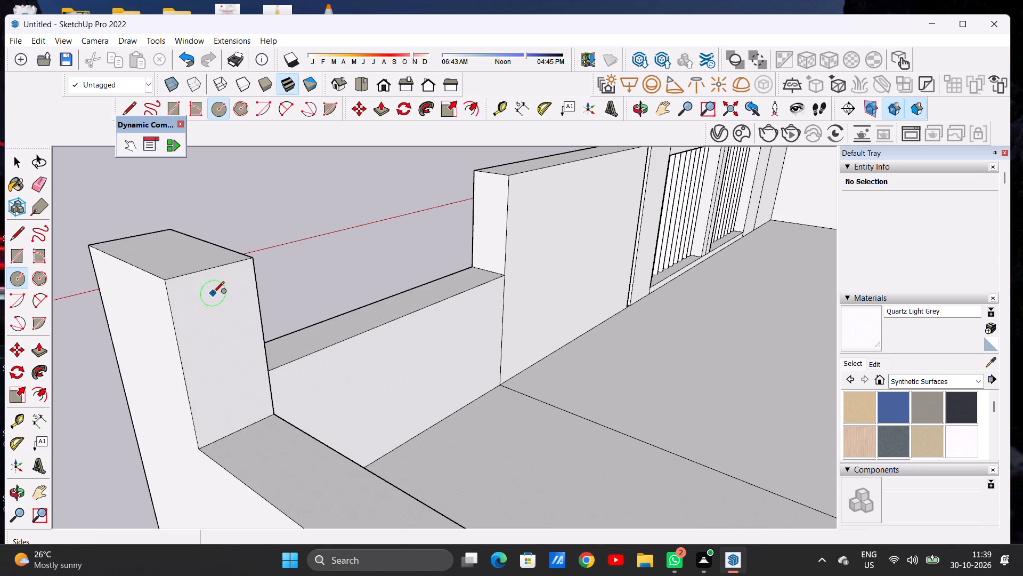
click(213, 293)
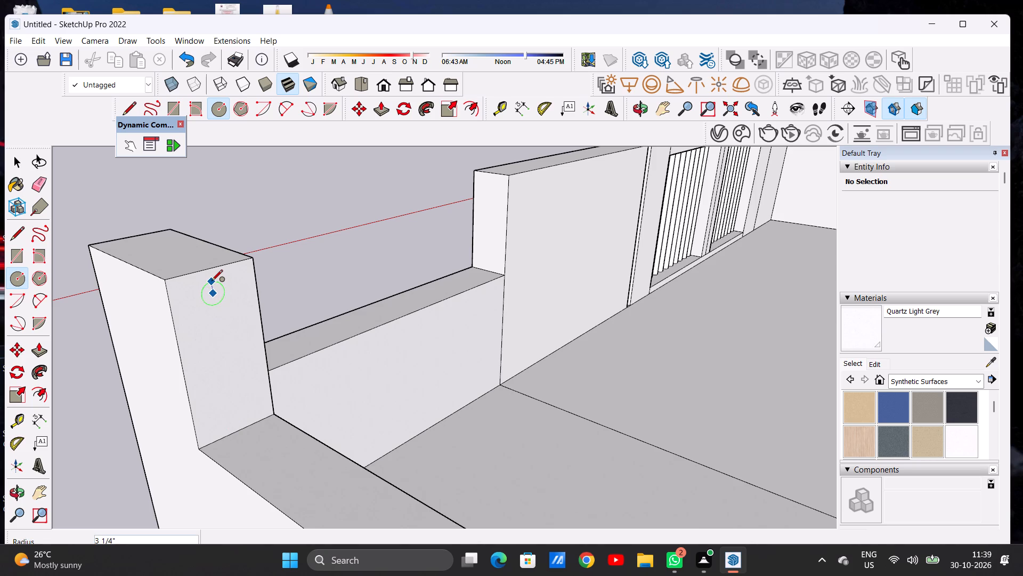
click(212, 282)
key(space)
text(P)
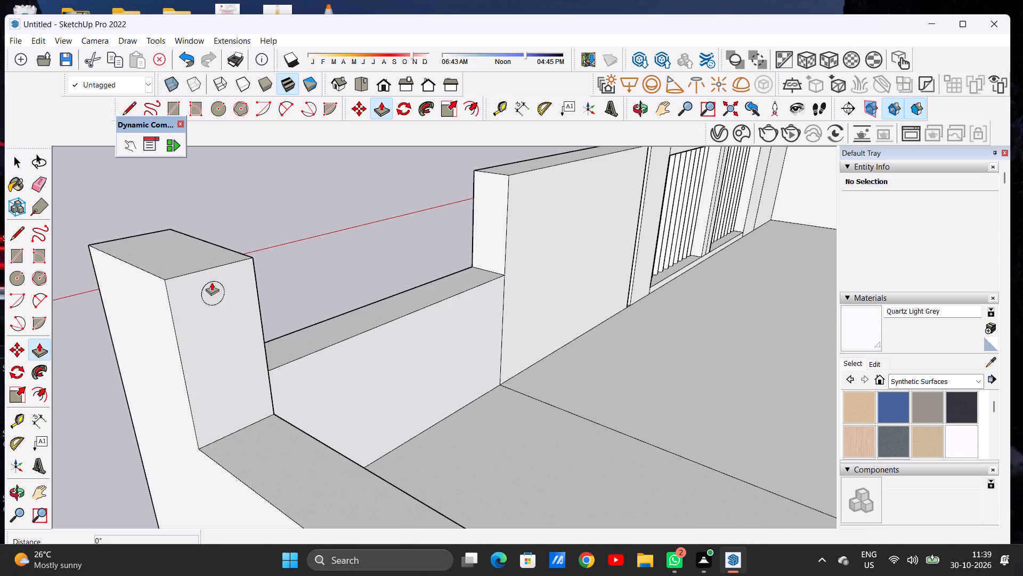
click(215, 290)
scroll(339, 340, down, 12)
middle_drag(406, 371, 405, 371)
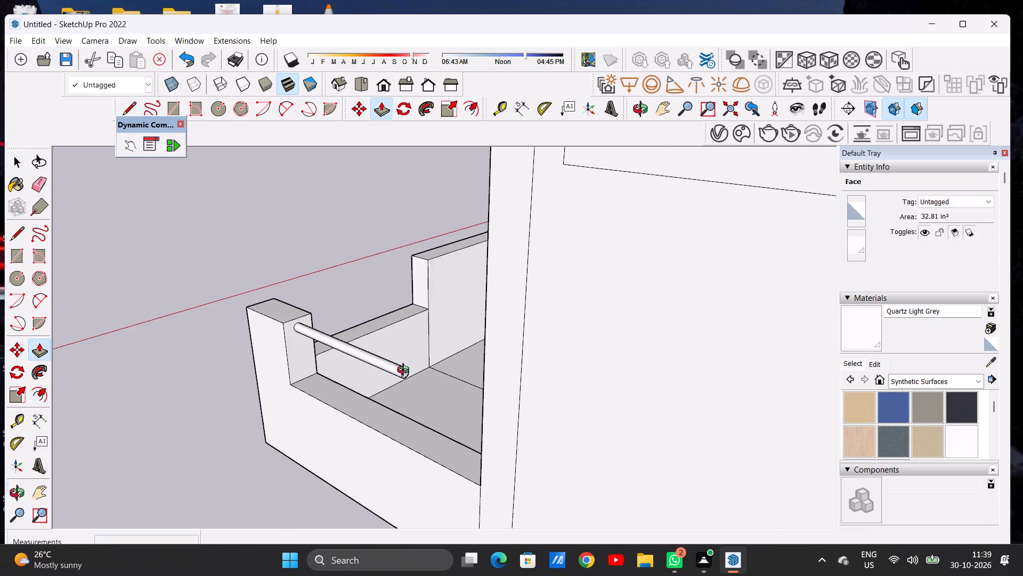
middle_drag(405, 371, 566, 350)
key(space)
Examine the gap above the low side boundary wall between the pillar with the circle and the house wall.
middle_drag(483, 346, 259, 321)
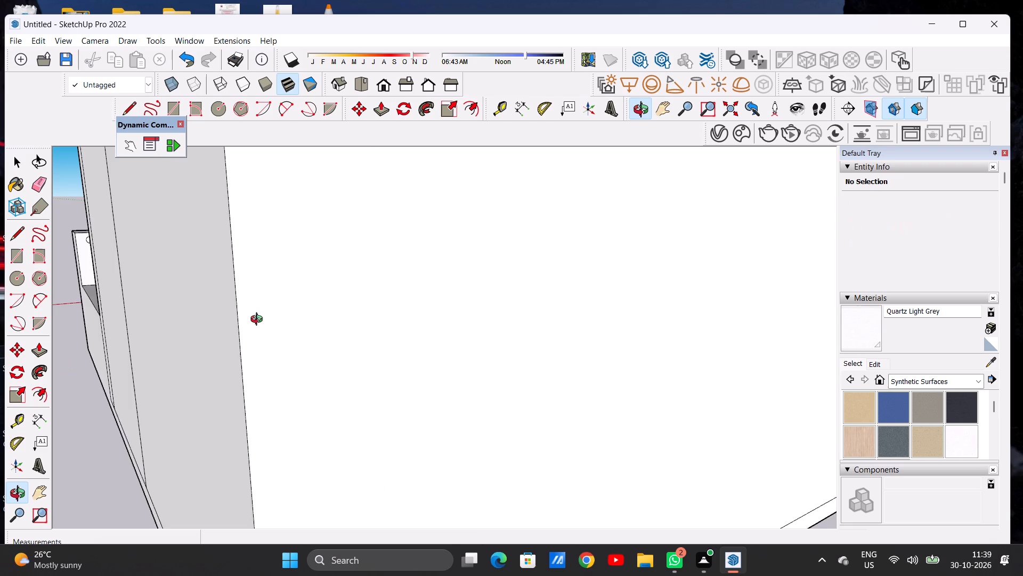
middle_drag(259, 321, 352, 327)
scroll(527, 351, down, 13)
scroll(425, 334, up, 4)
scroll(383, 296, up, 12)
scroll(419, 320, down, 6)
middle_drag(440, 342, 391, 345)
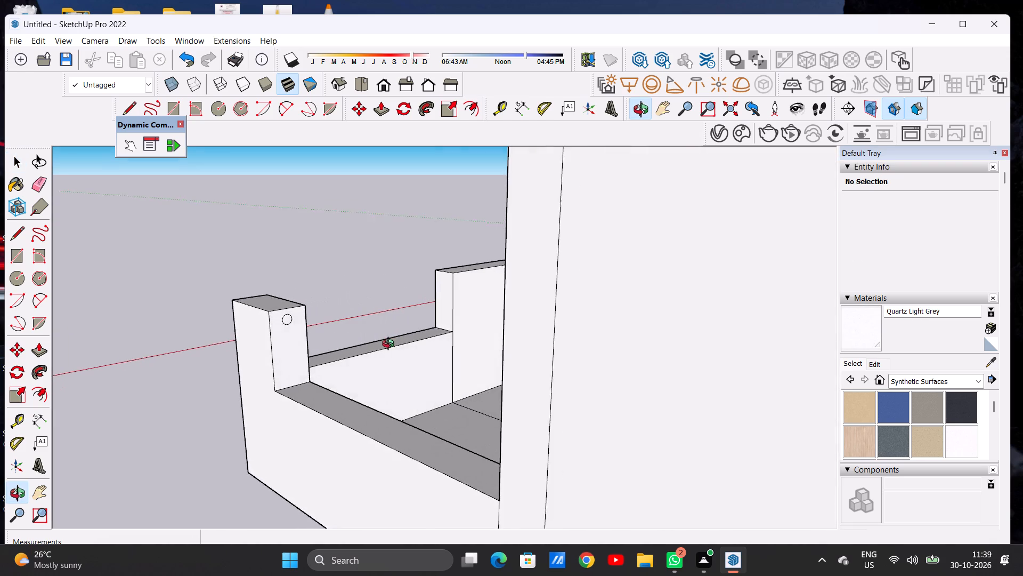
middle_drag(391, 345, 391, 346)
scroll(419, 323, down, 8)
scroll(410, 344, up, 7)
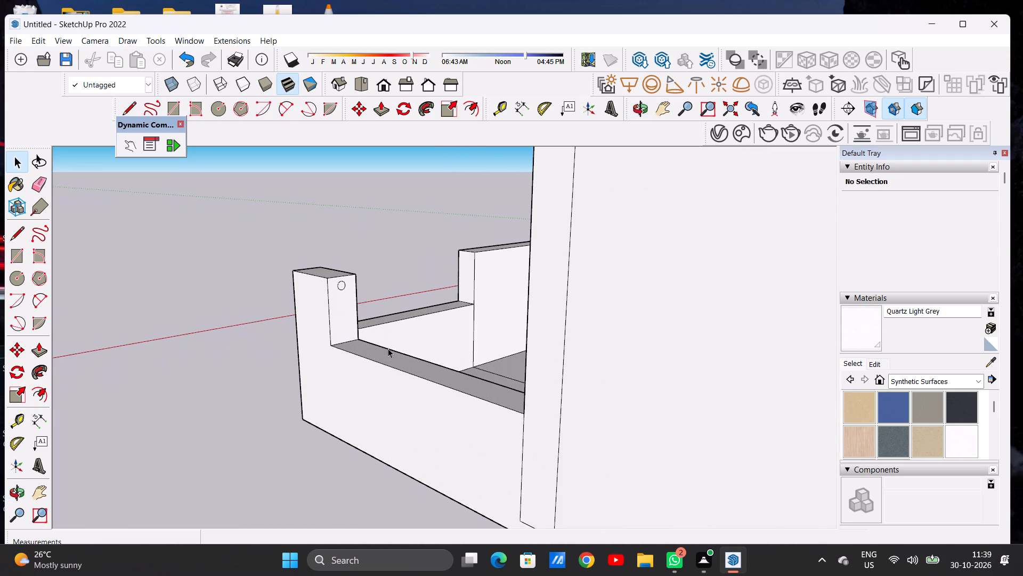